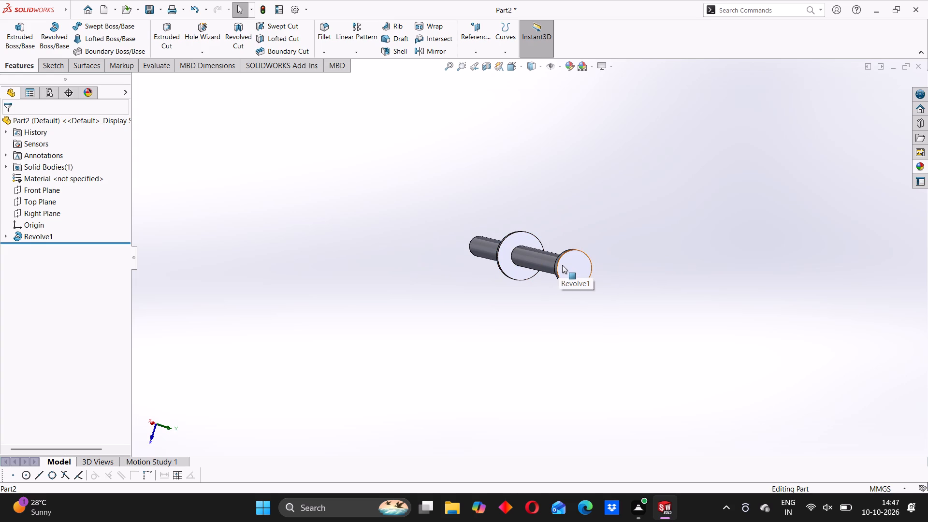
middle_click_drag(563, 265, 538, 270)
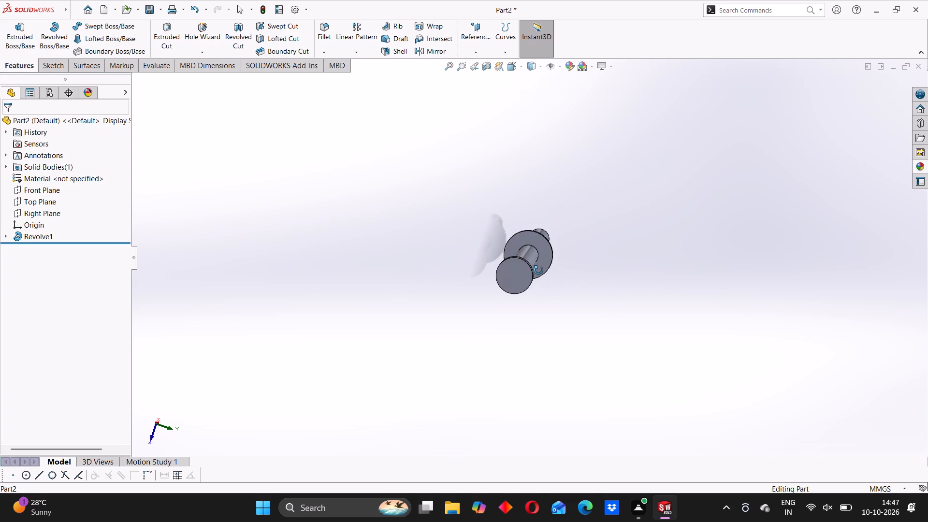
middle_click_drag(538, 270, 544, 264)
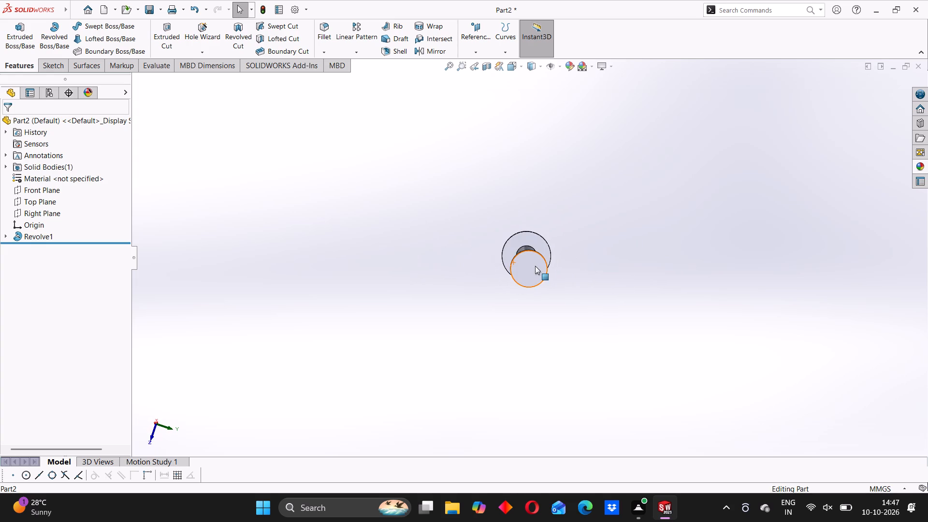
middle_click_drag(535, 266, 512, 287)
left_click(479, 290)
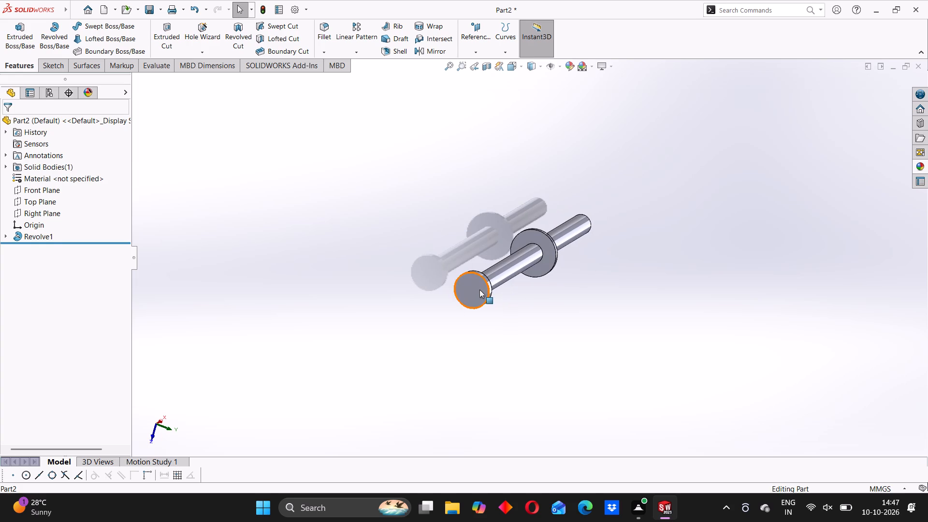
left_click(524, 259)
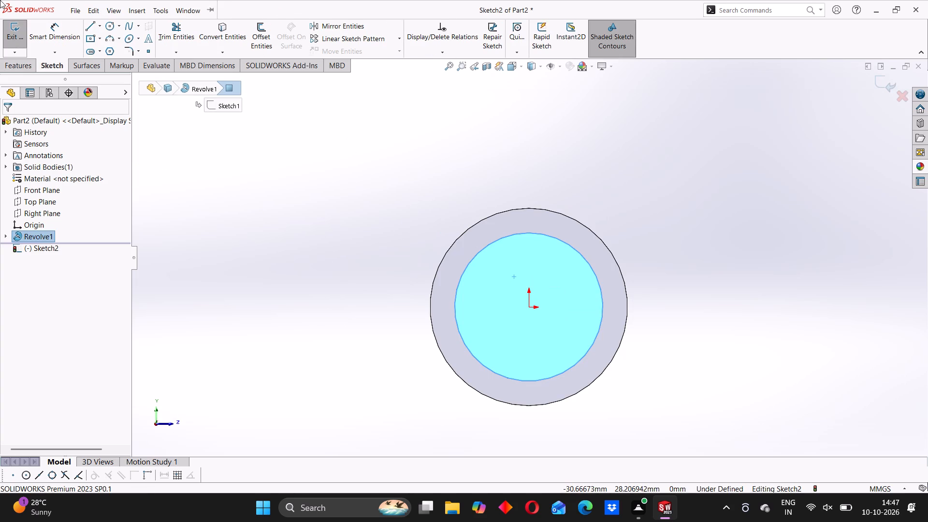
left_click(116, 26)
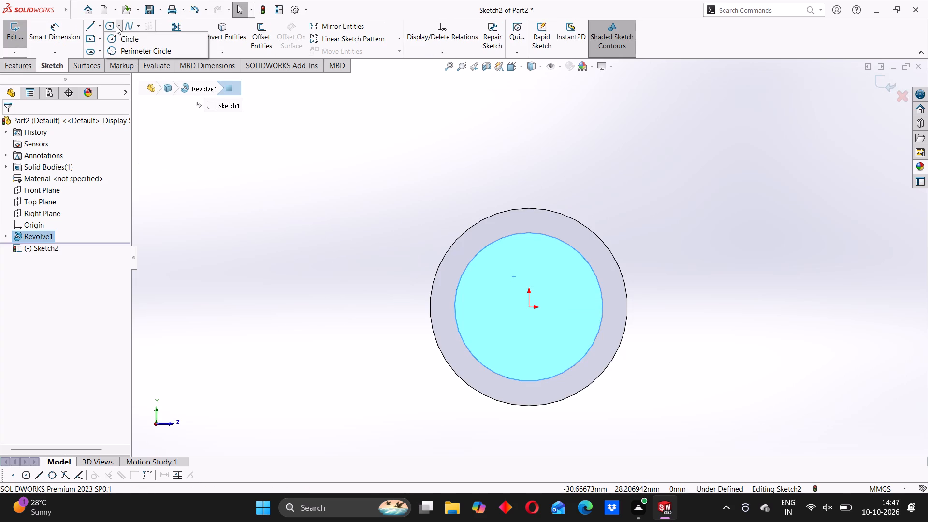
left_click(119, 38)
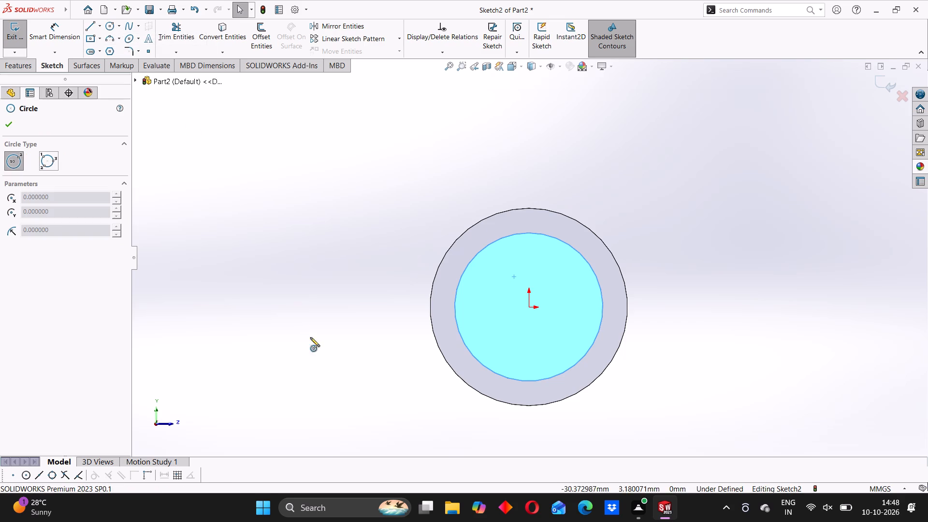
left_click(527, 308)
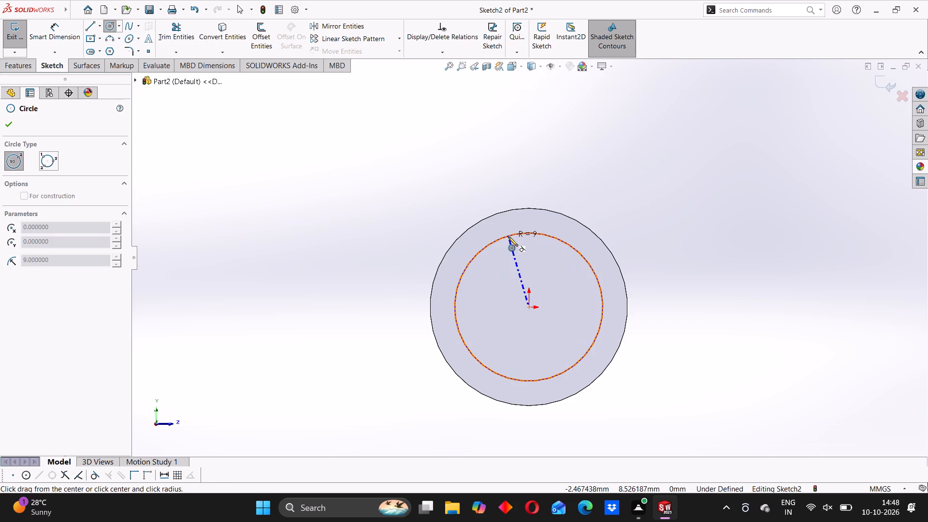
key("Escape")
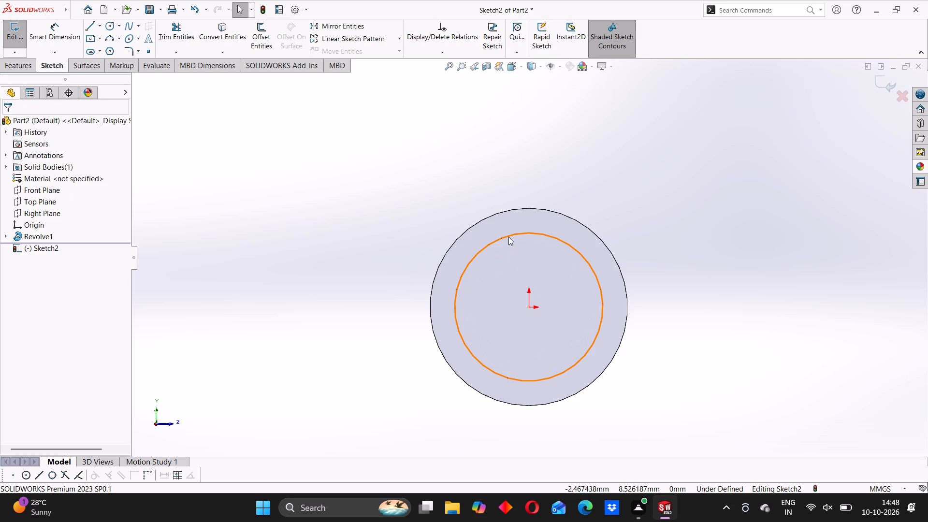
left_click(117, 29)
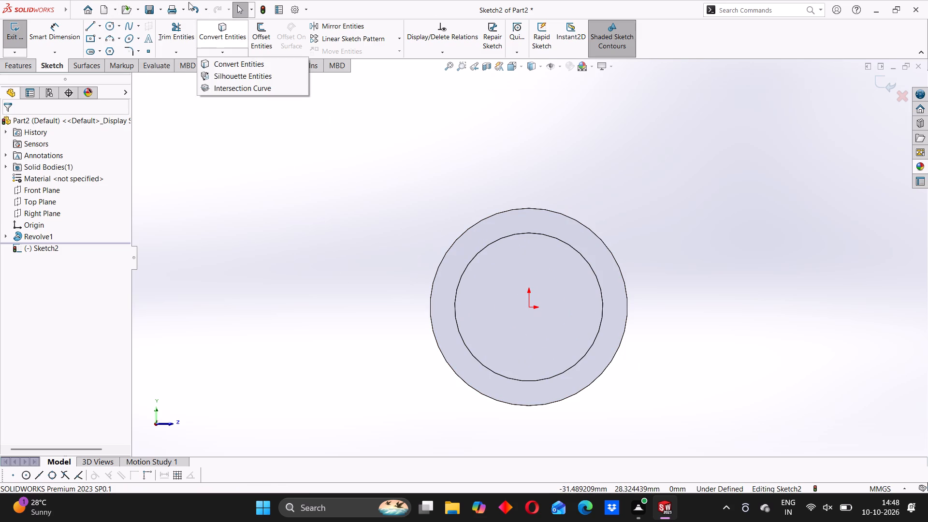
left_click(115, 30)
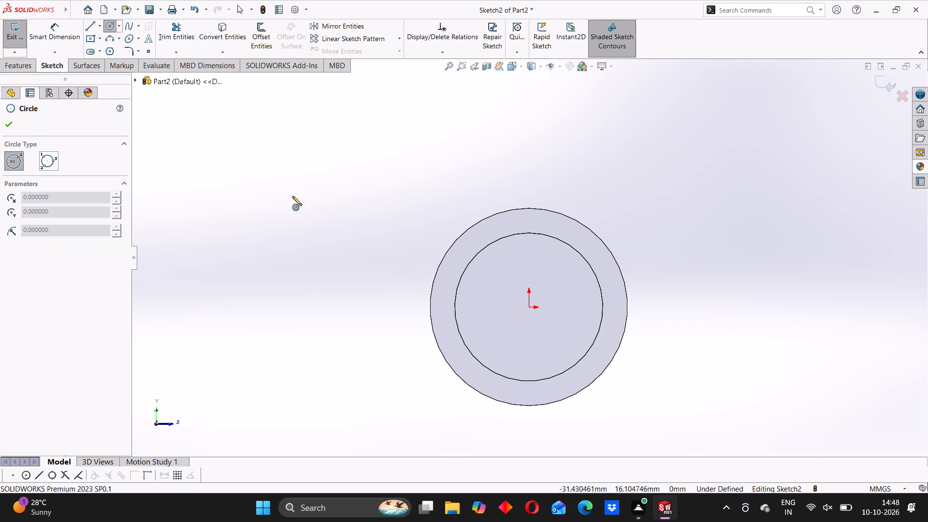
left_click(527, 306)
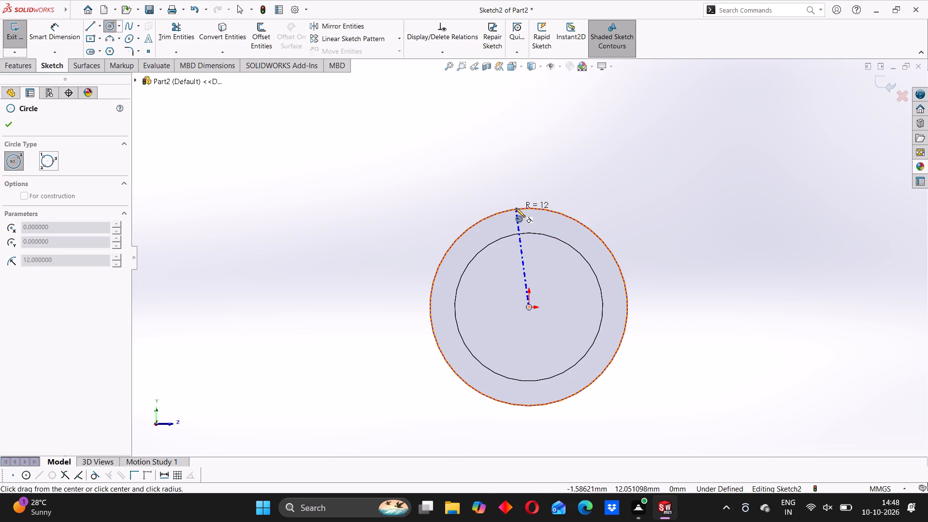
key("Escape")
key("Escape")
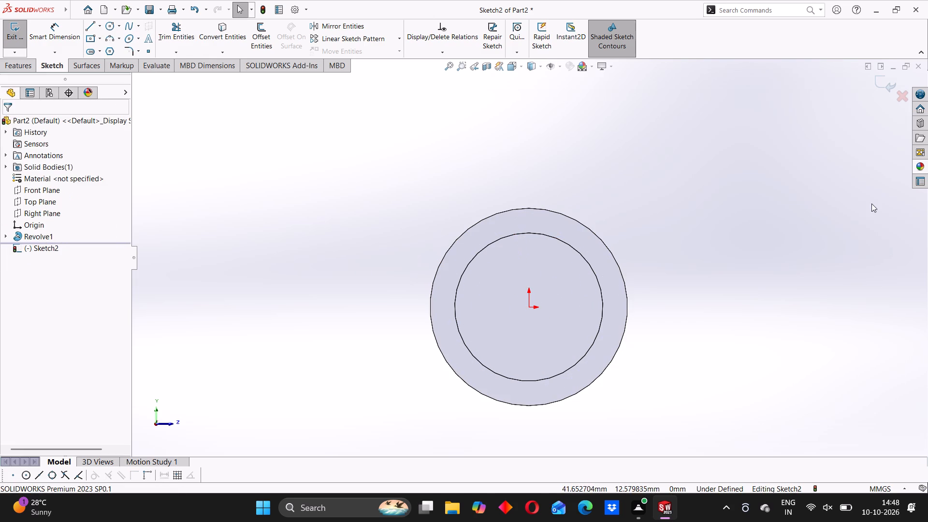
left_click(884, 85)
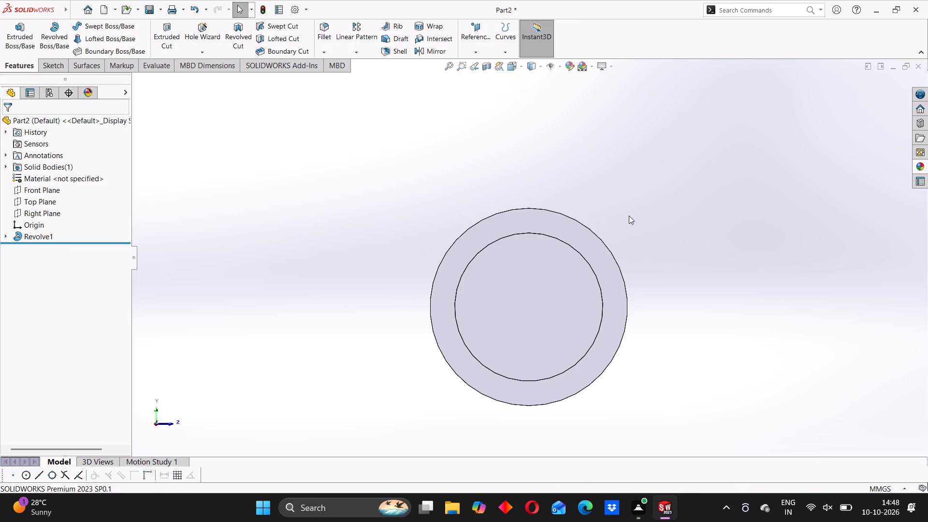
Apply a medium grey colour from the standard palette to the whole Revolve1 feature.
middle_click_drag(539, 233, 616, 263)
scroll(619, 258, "up", 7)
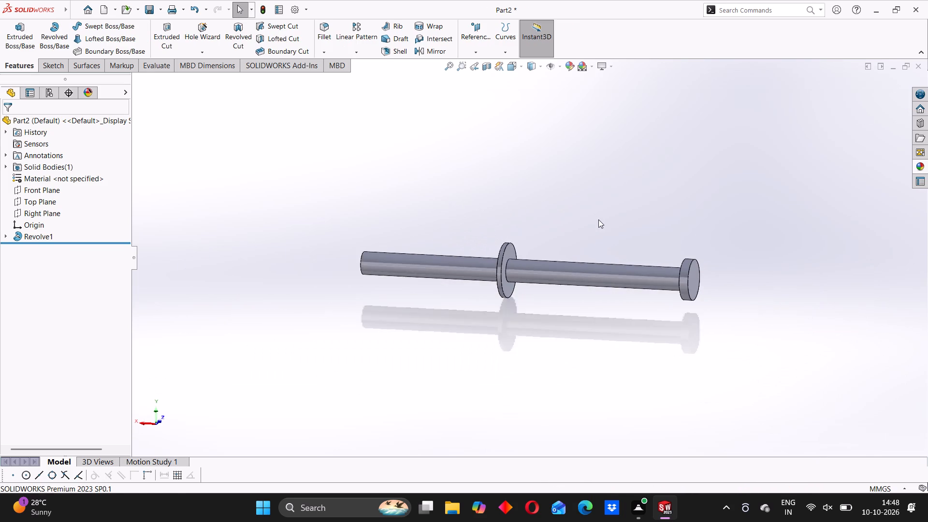
scroll(598, 219, "up", 2)
left_click(551, 273)
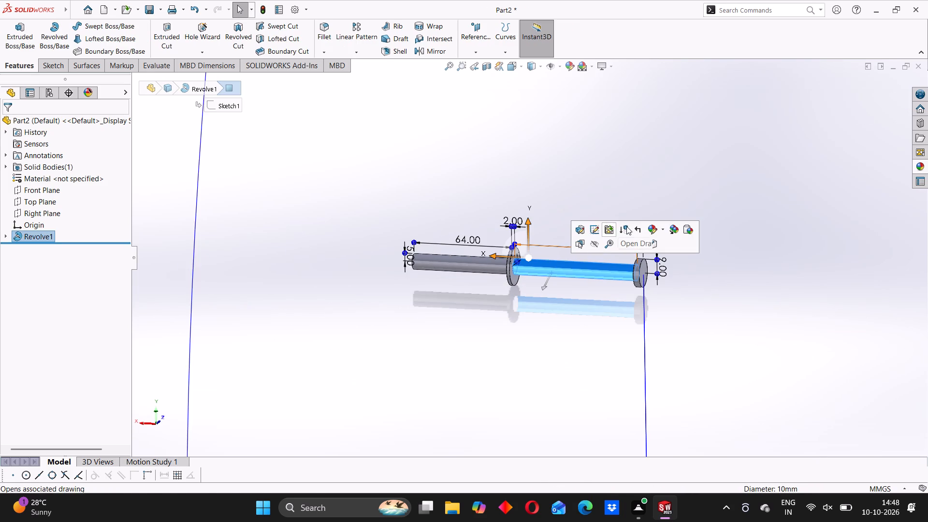
left_click(664, 233)
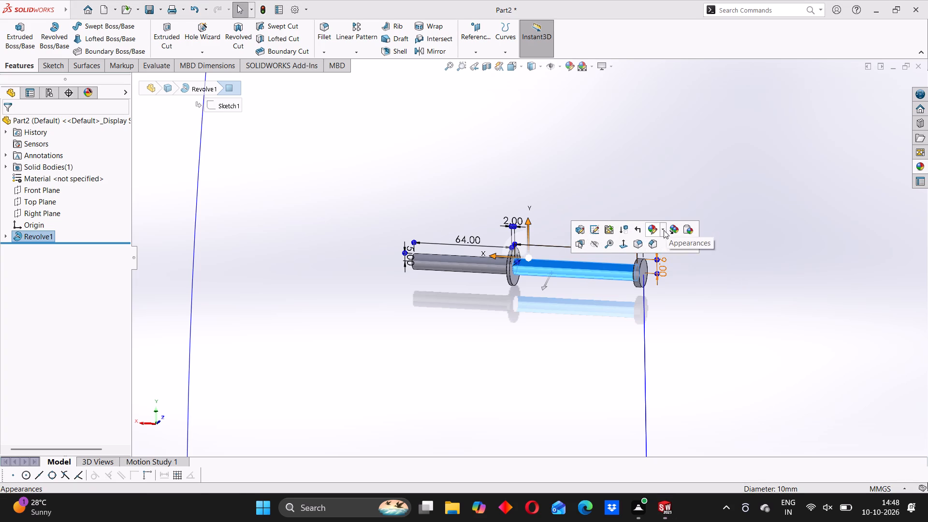
left_click(664, 230)
left_click(667, 274)
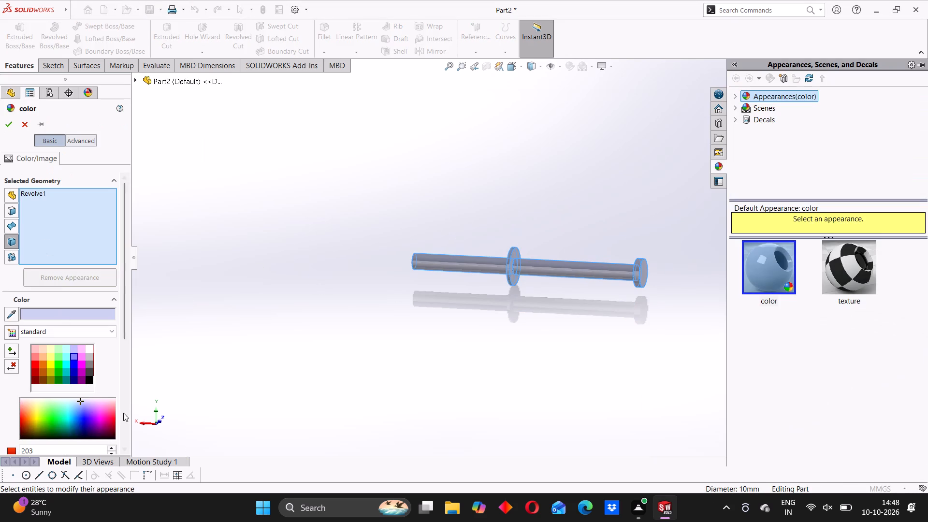
left_click(91, 362)
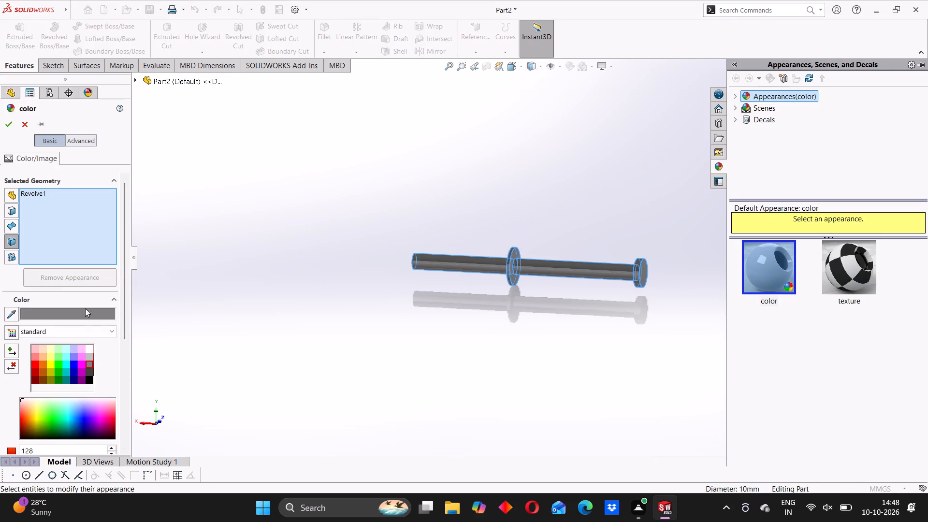
left_click(5, 124)
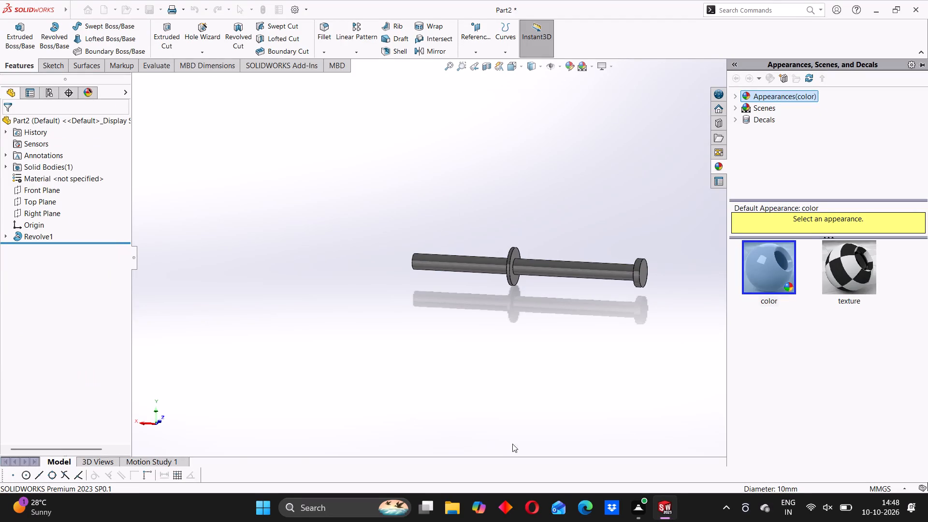
Add a 1 mm symmetric fillet to the circular edge at the shaft's free end, opposite the disc-shaped head.
left_click(333, 32)
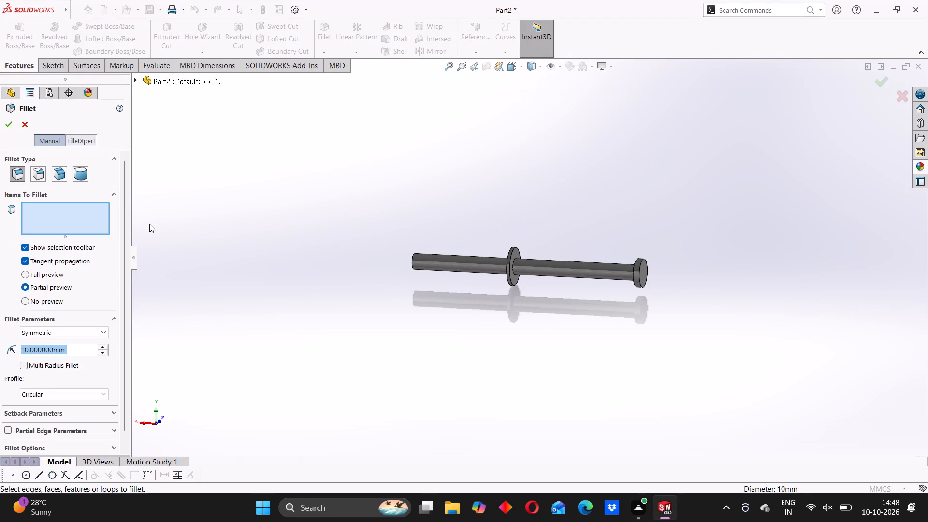
key("1")
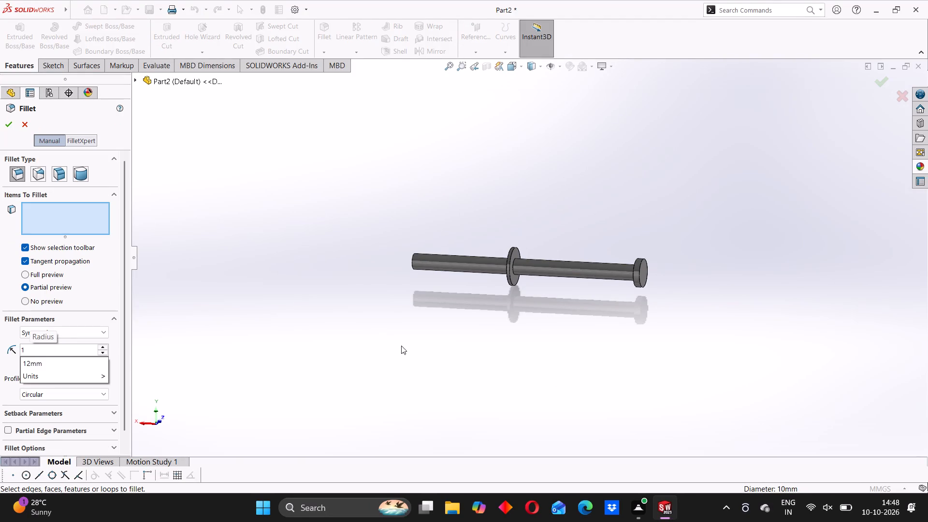
key("Return")
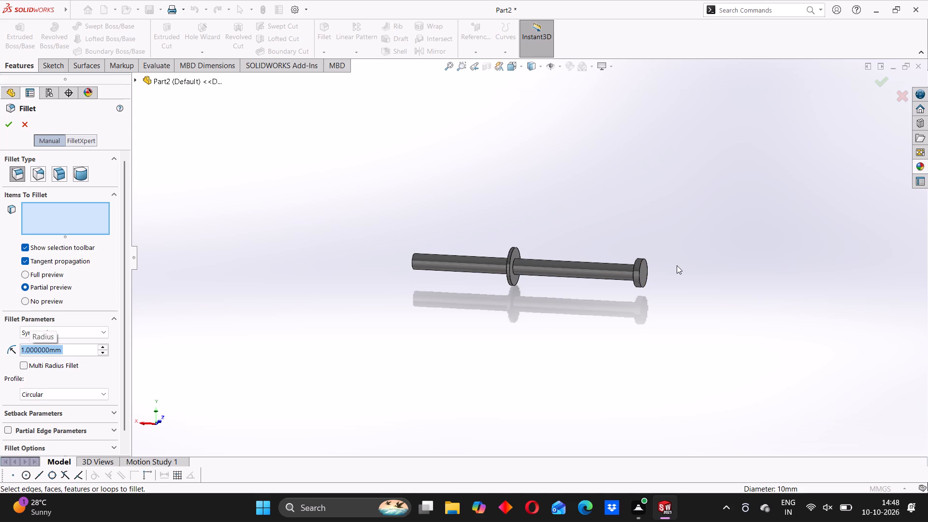
scroll(682, 264, "up", 1)
scroll(683, 264, "down", 1)
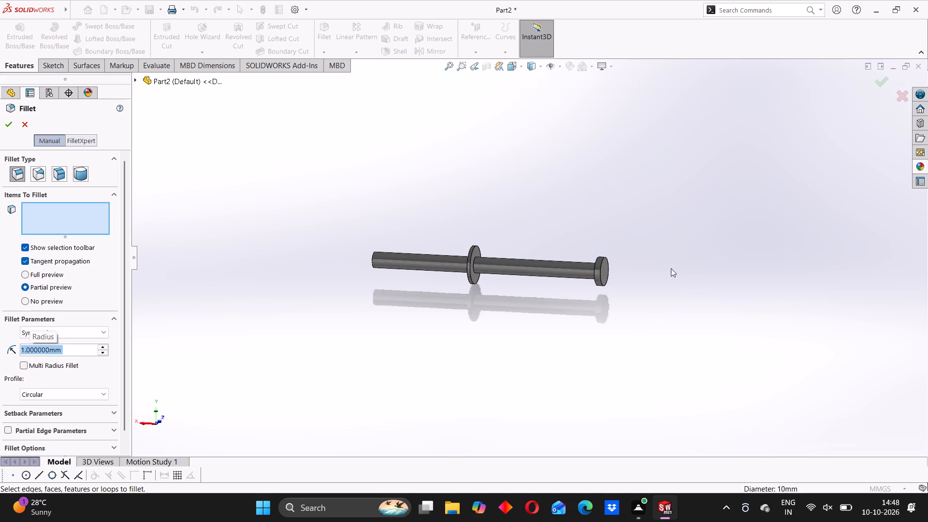
middle_click_drag(671, 268, 588, 296)
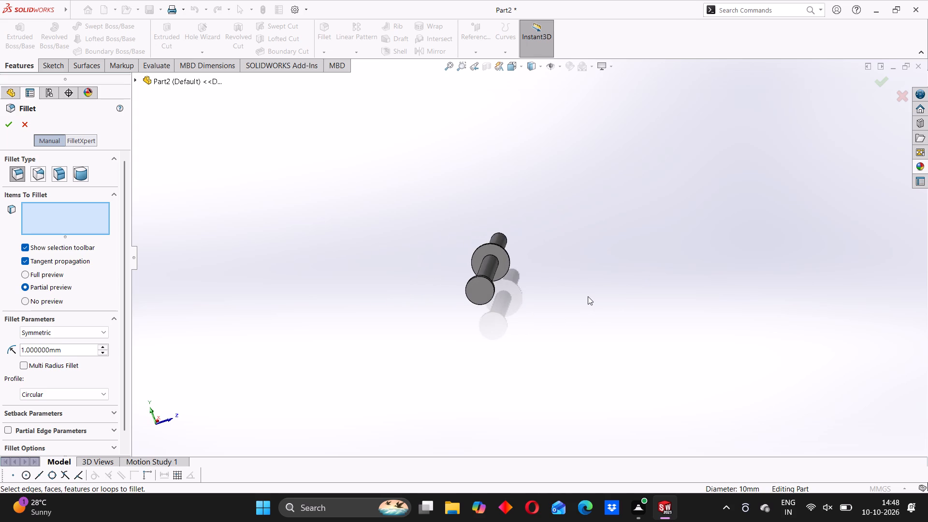
scroll(588, 296, "down", 4)
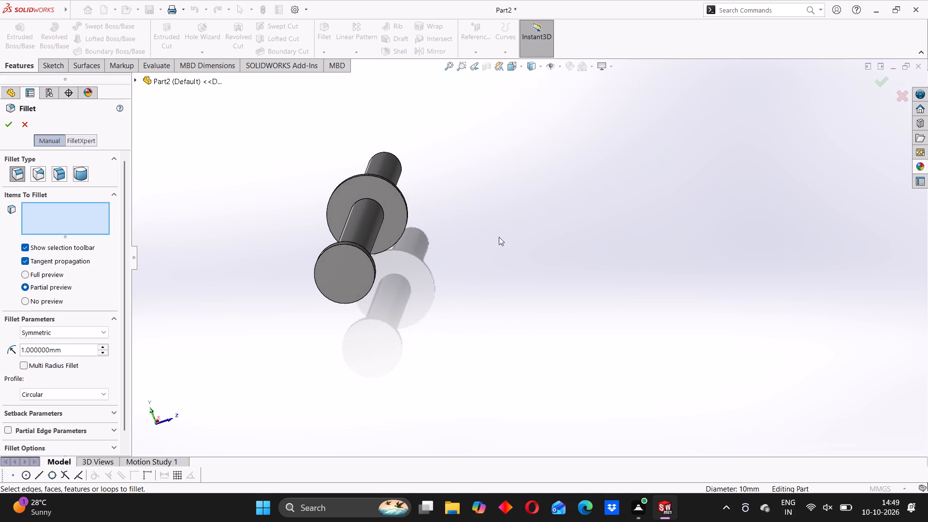
scroll(401, 199, "up", 1)
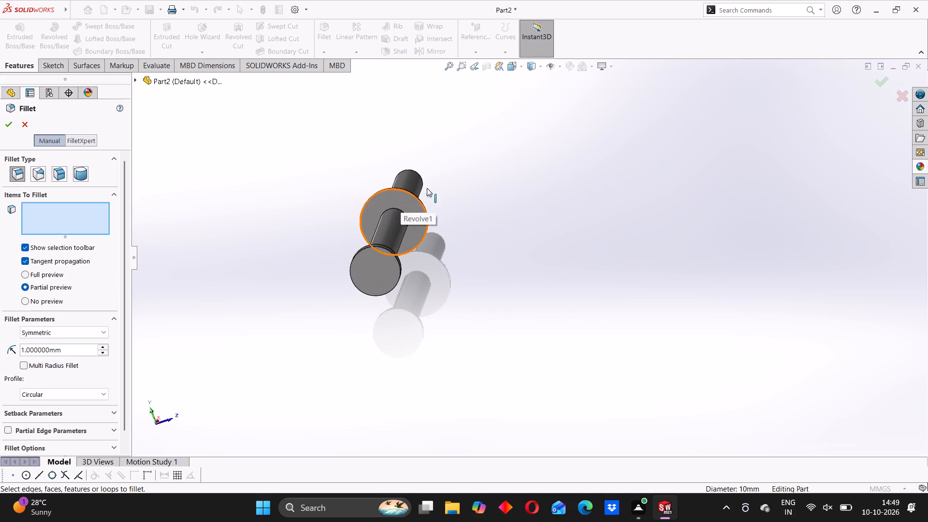
middle_click_drag(396, 159, 385, 223)
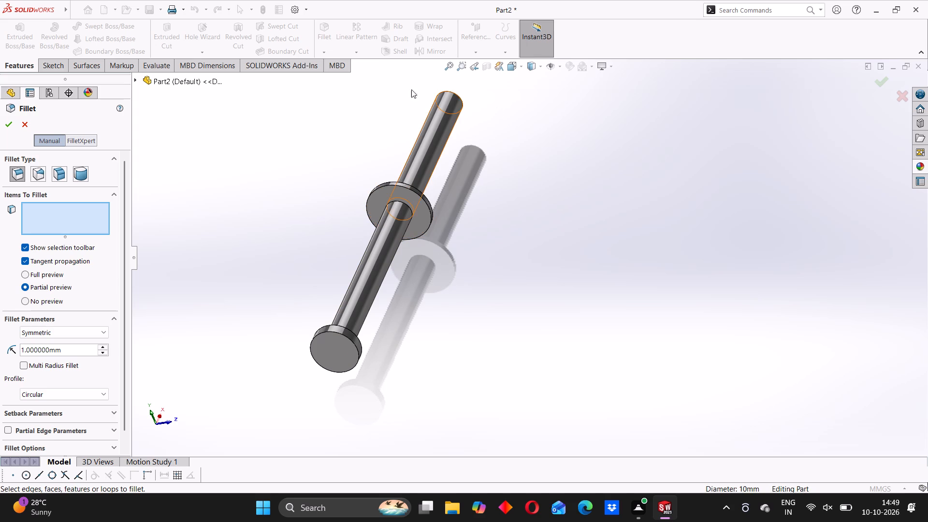
scroll(424, 95, "up", 3)
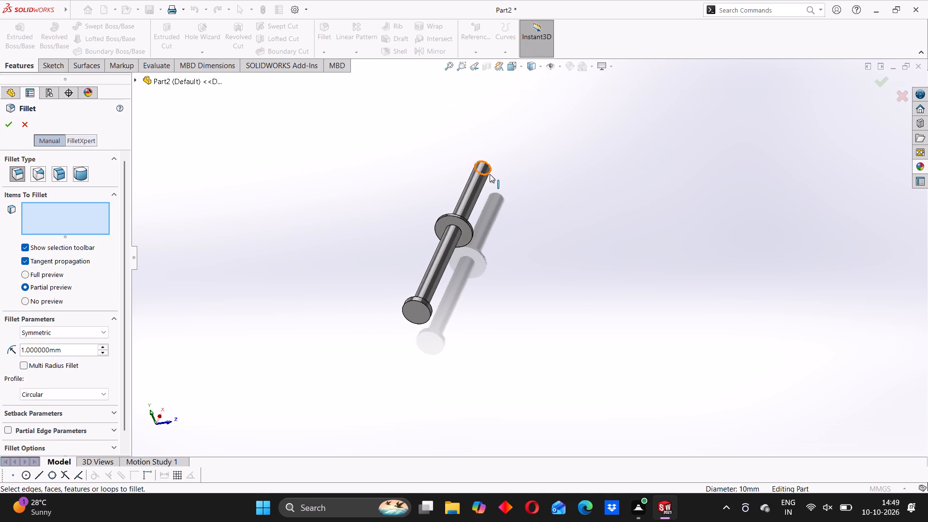
scroll(490, 174, "up", 1)
middle_click_drag(490, 174, 476, 280)
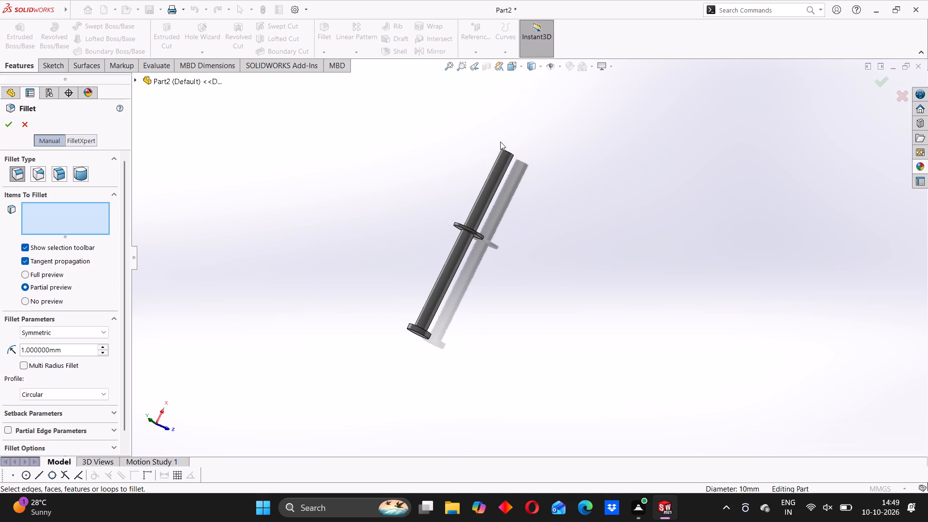
scroll(513, 155, "down", 8)
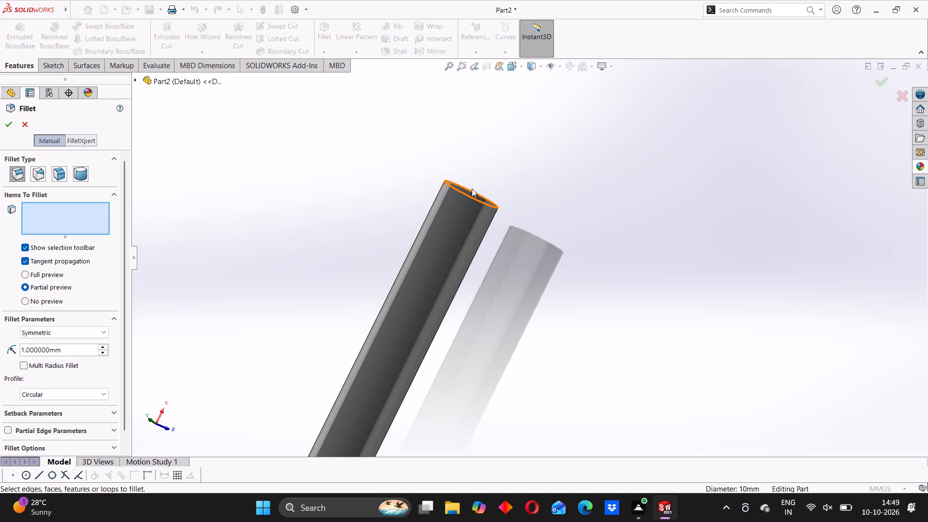
middle_click_drag(471, 210, 457, 230)
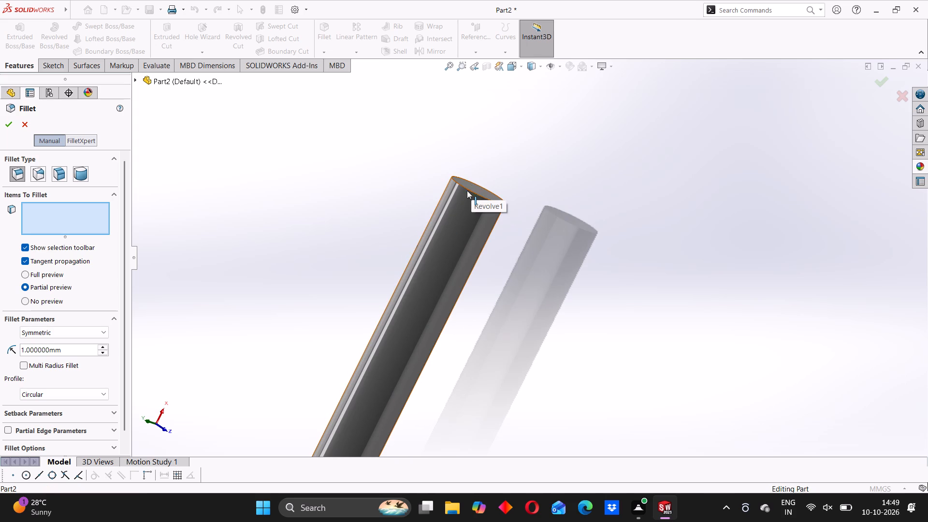
left_click(467, 190)
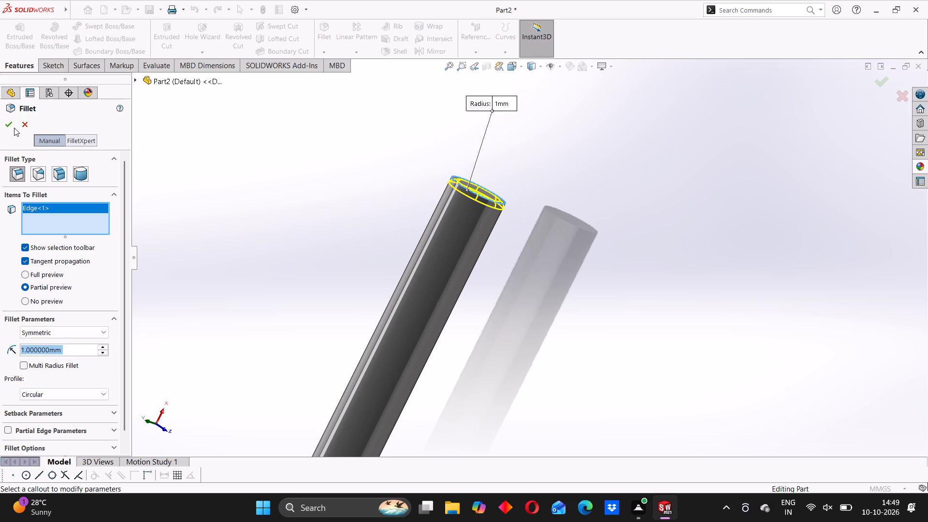
left_click(12, 129)
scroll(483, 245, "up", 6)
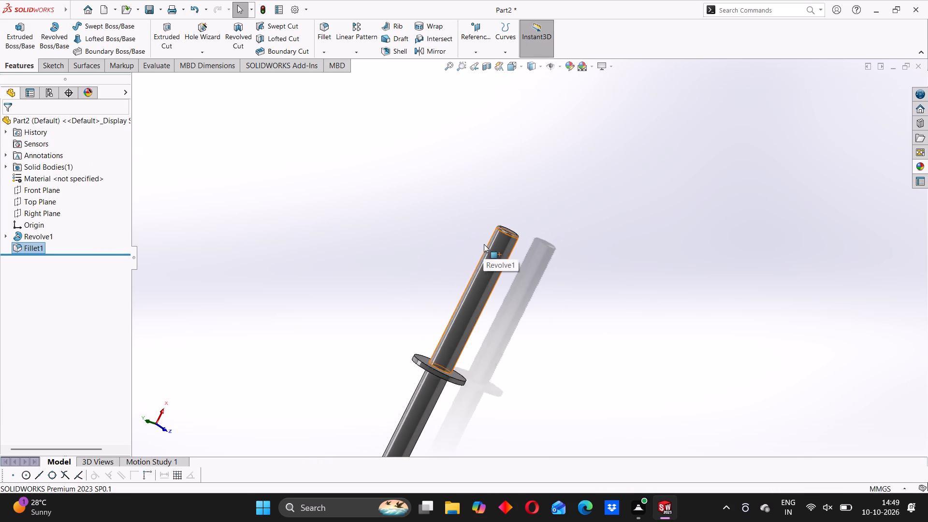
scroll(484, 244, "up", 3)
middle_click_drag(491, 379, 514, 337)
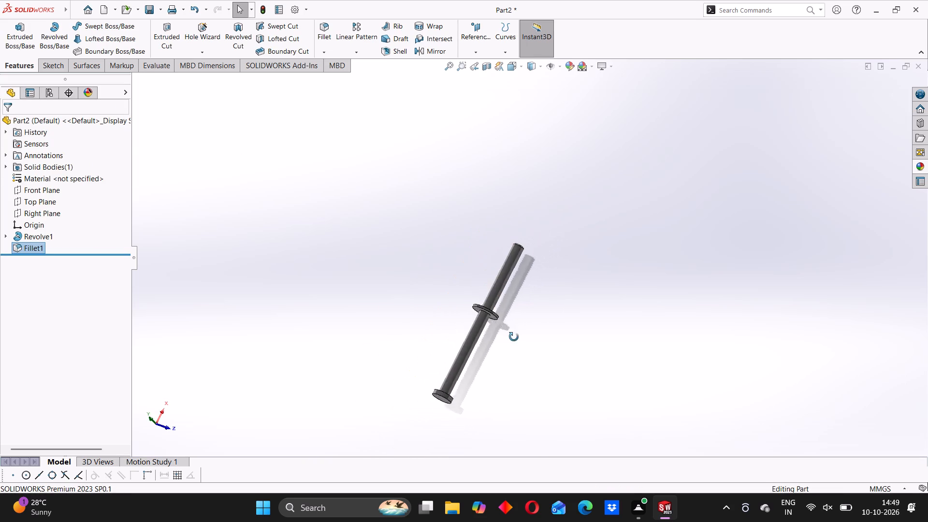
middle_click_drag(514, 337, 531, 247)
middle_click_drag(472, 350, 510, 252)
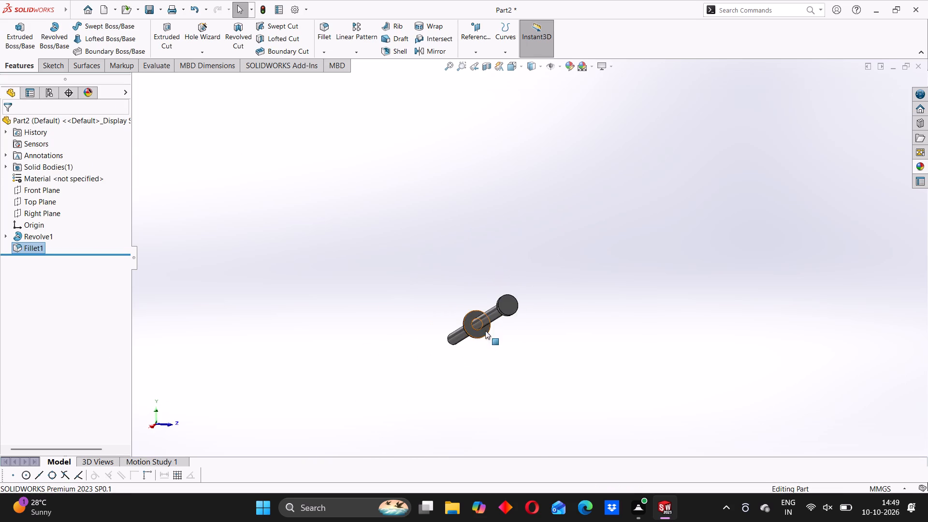
Examine the finished shaft from several sides, including the head, the collar and the rounded free end.
middle_click_drag(488, 327, 588, 326)
middle_click_drag(581, 331, 529, 348)
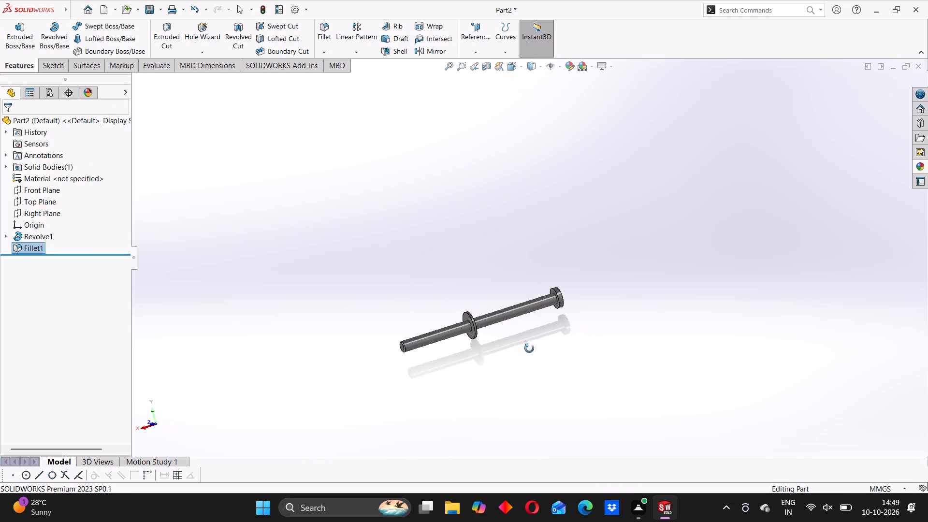
middle_click_drag(529, 348, 464, 370)
left_click(411, 294)
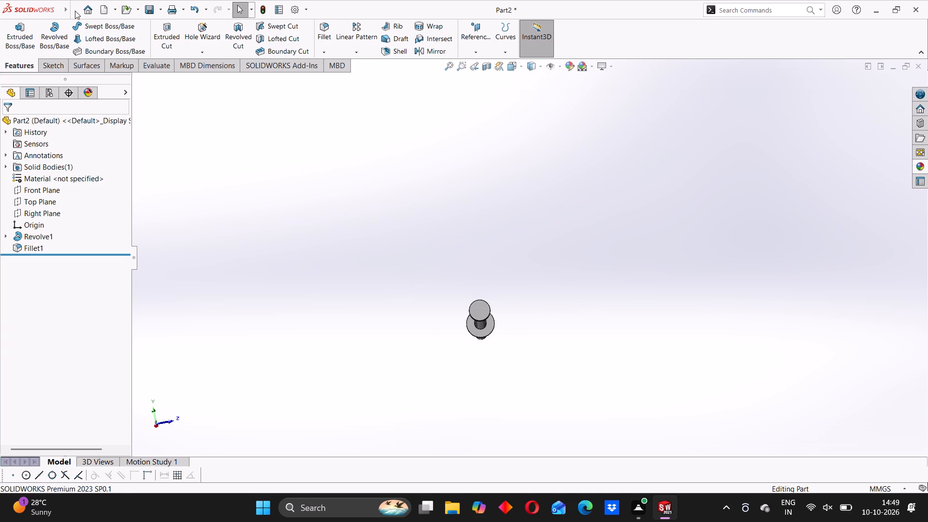
scroll(509, 336, "down", 4)
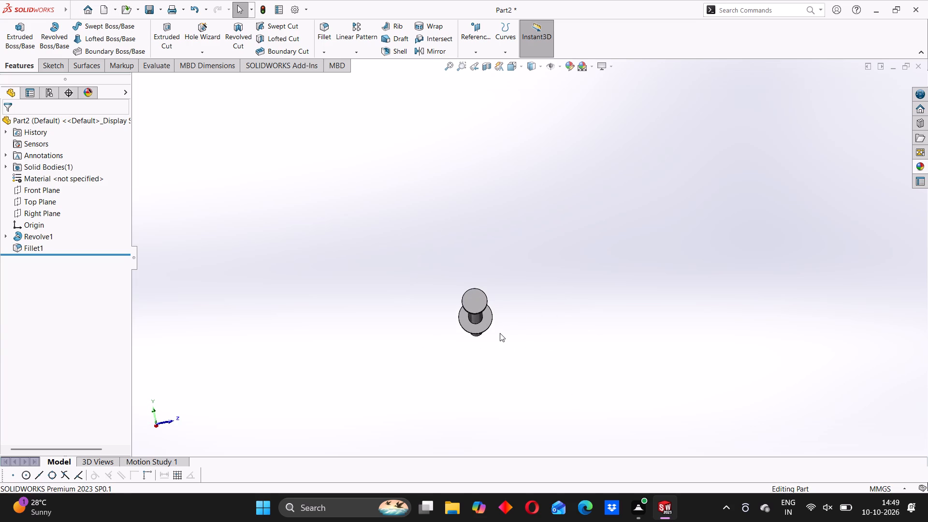
scroll(500, 333, "down", 2)
scroll(500, 333, "up", 1)
middle_click_drag(502, 300, 493, 160)
scroll(493, 160, "up", 2)
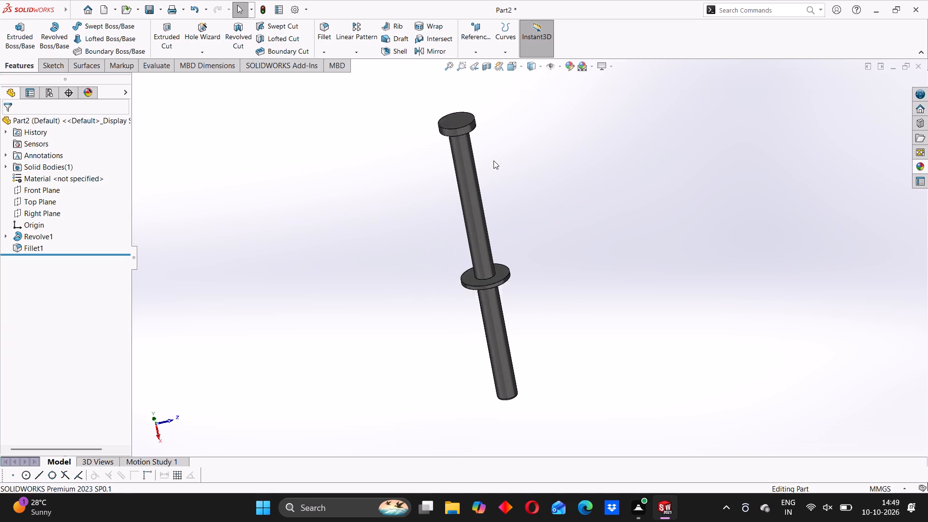
scroll(493, 160, "up", 1)
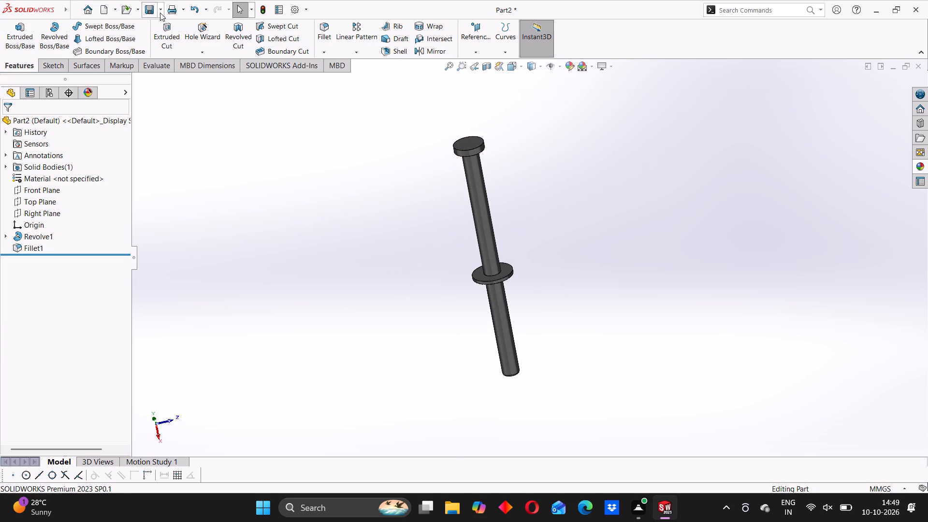
Save the part under the name SHAFT in the ASSEMBLY 15 folder.
left_click(160, 13)
left_click(172, 33)
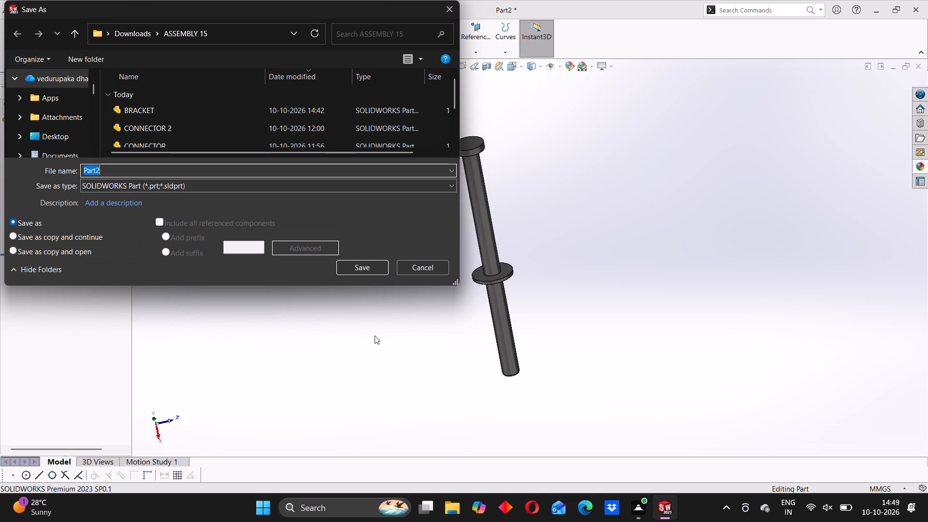
type("SHAFT")
left_click(366, 265)
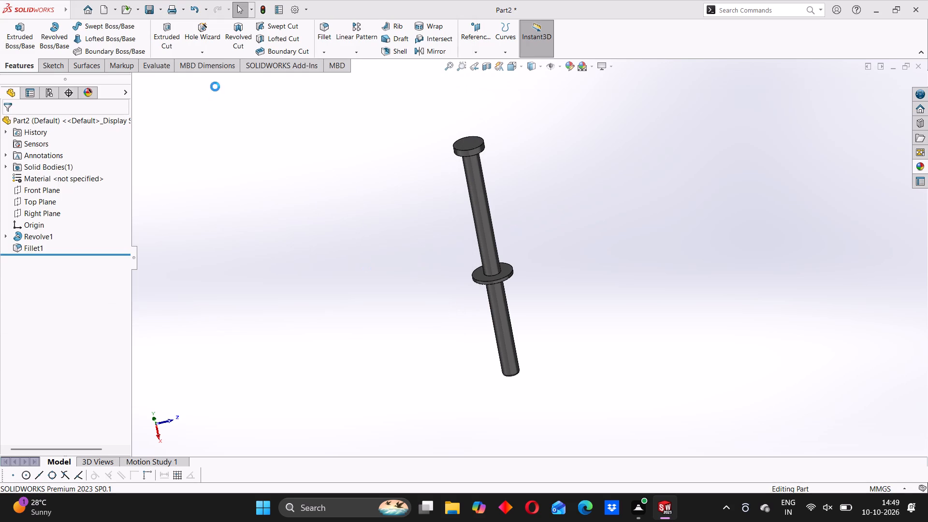
Save a PDF copy of the shaft as SHAFT in the ASSEMBLY 15 folder.
left_click(161, 8)
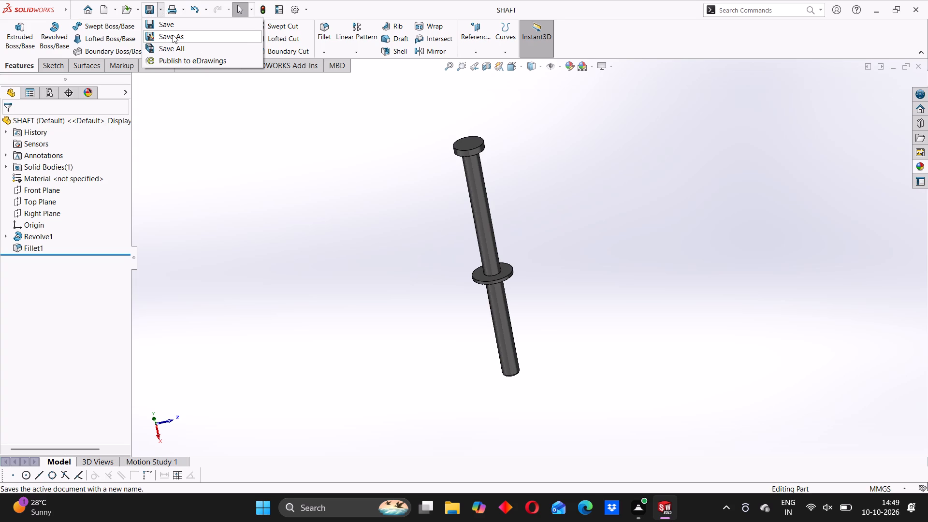
left_click(173, 35)
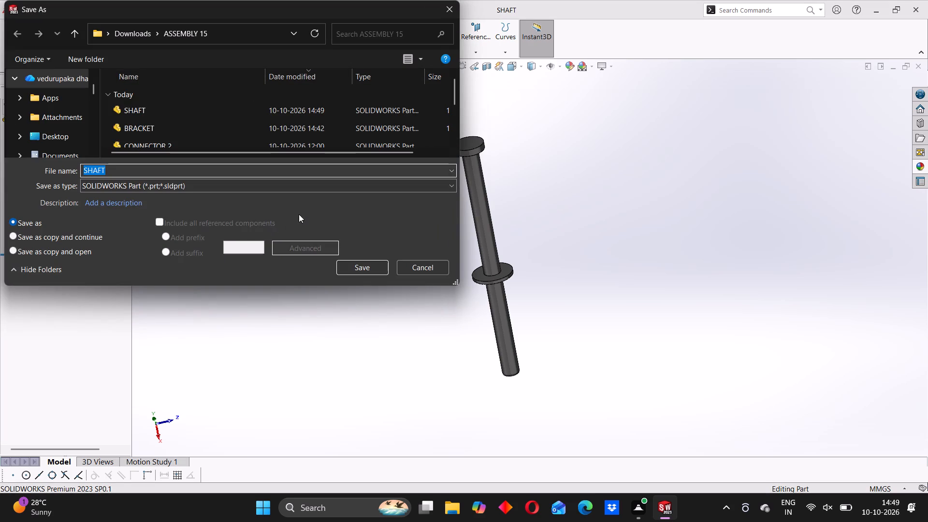
left_click(307, 189)
left_click(150, 264)
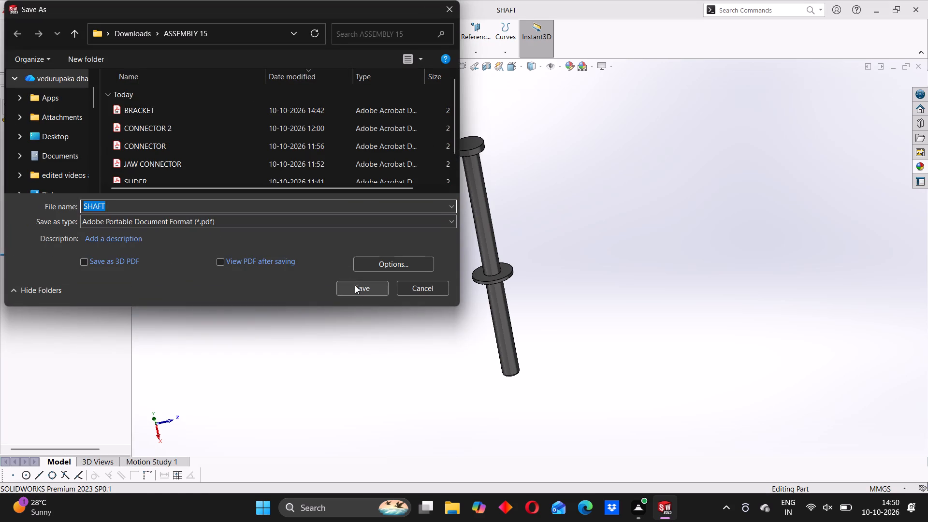
left_click(355, 285)
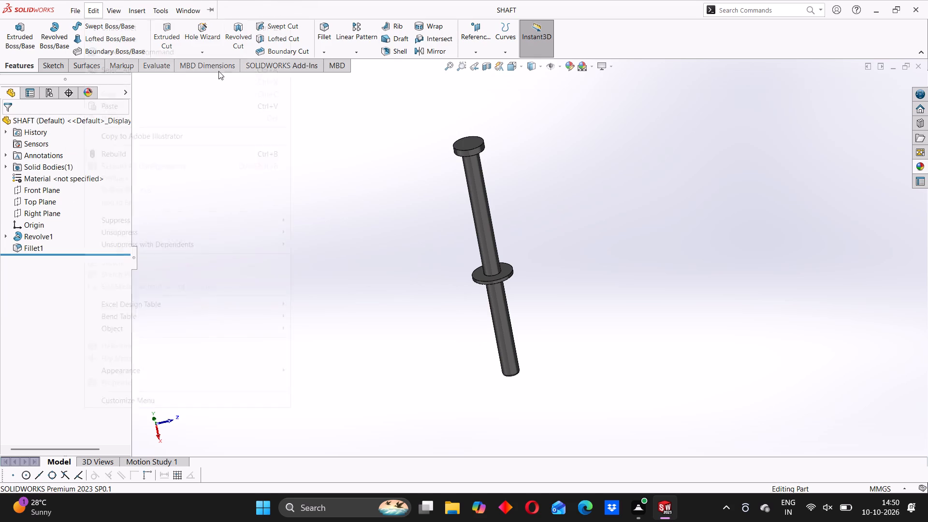
Create a new empty part document.
left_click(248, 142)
left_click(88, 7)
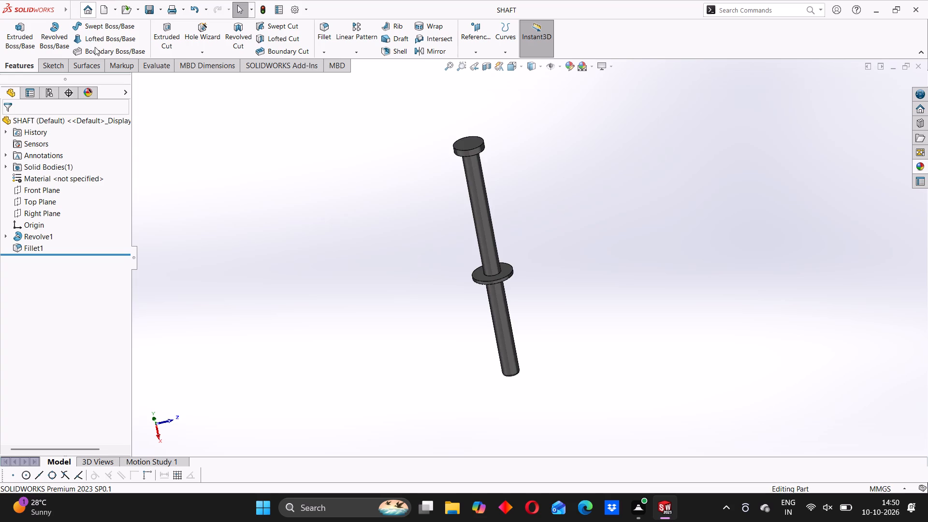
left_click(269, 171)
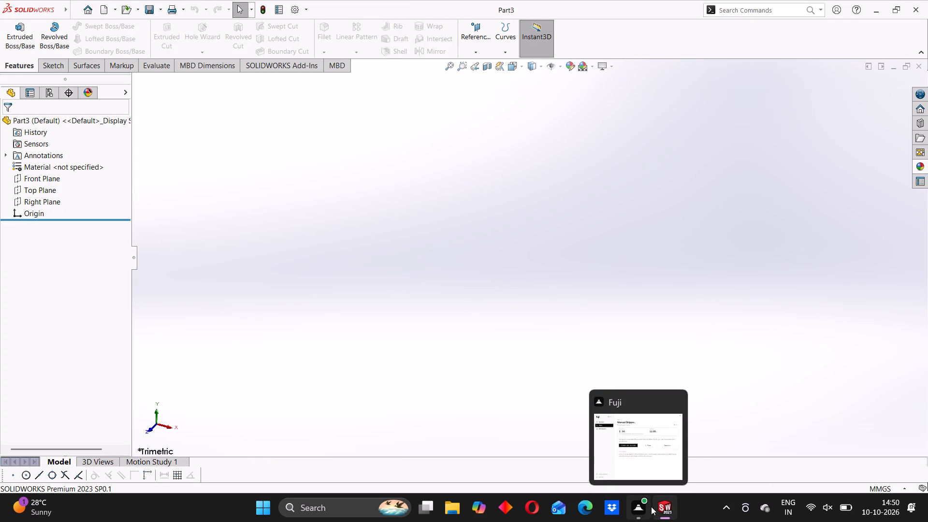
Close the SHAFT document and return to the new part.
left_click(627, 468)
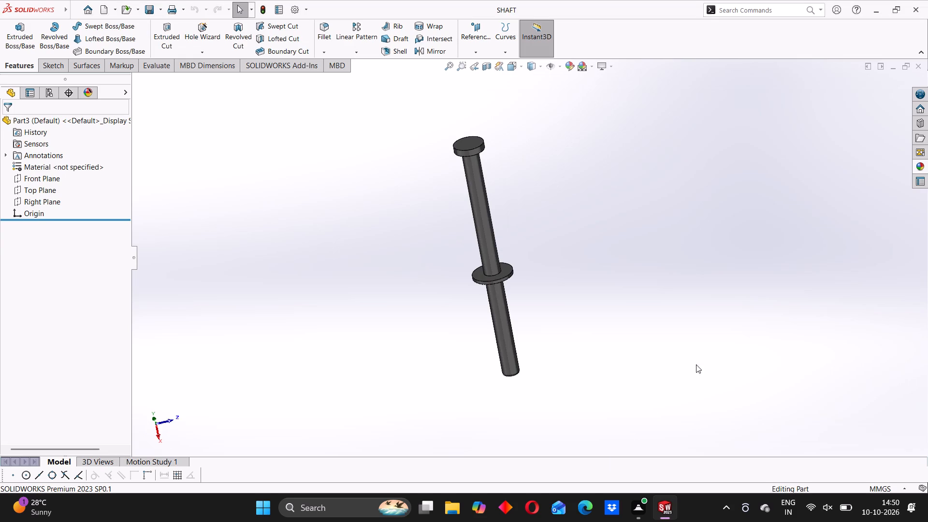
left_click(919, 67)
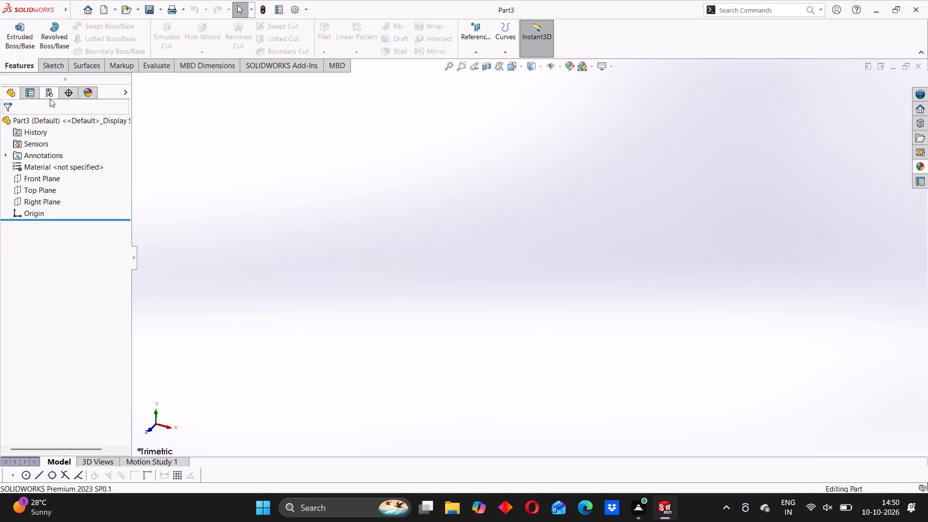
Sketch a circle about 54 mm in diameter on the Front Plane, centred on the origin.
left_click(36, 180)
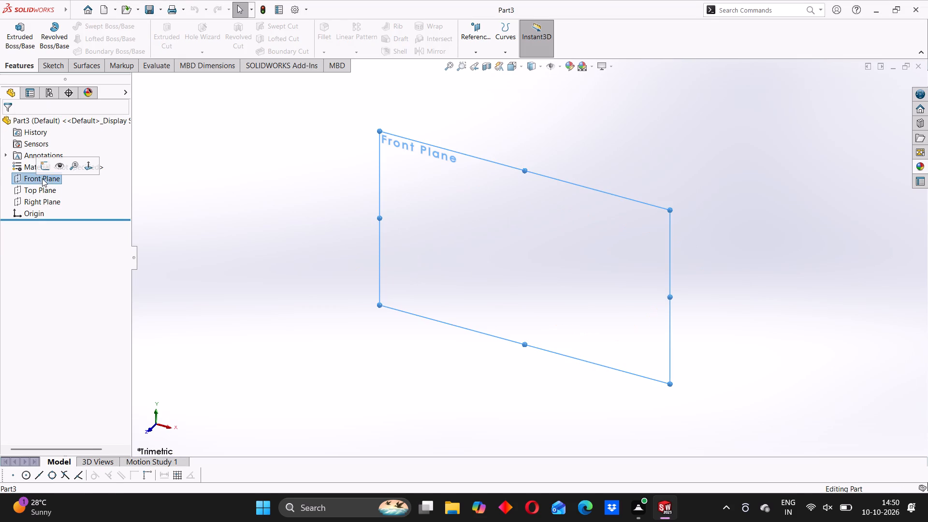
left_click(51, 163)
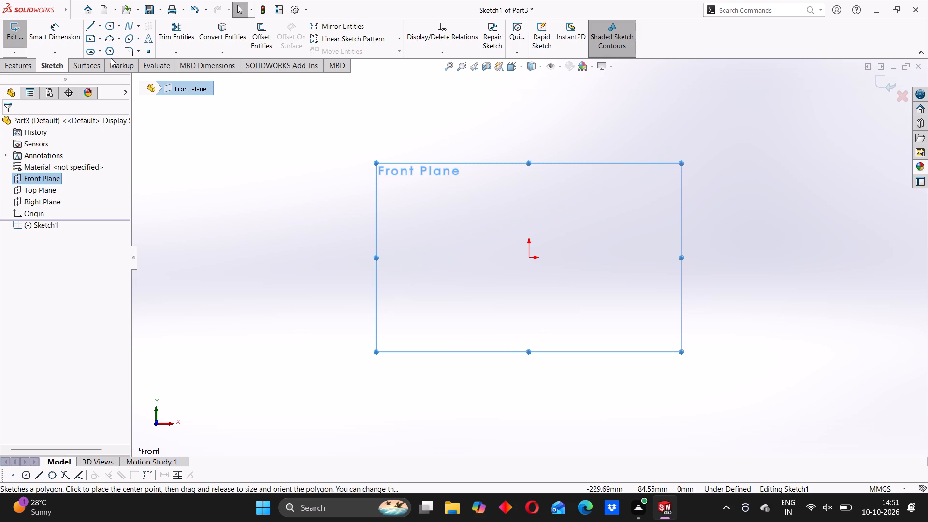
left_click_drag(283, 172, 290, 174)
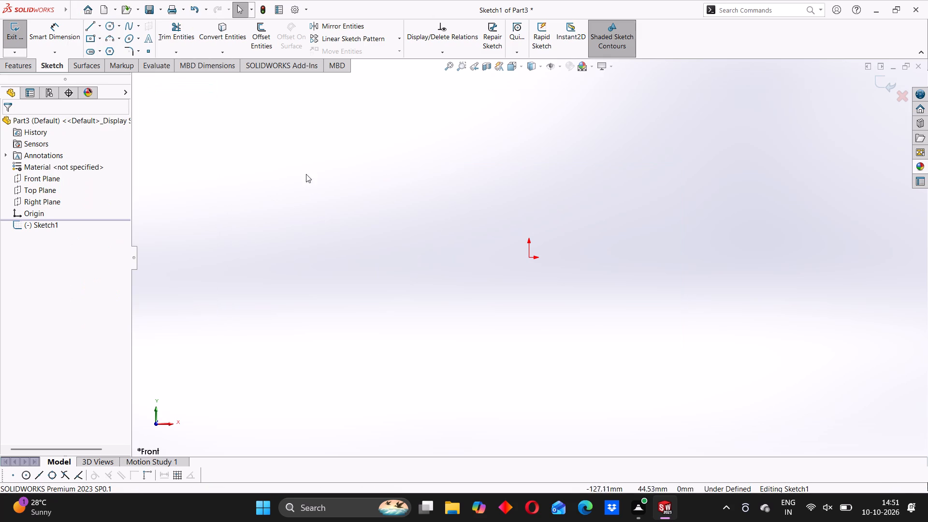
left_click(110, 27)
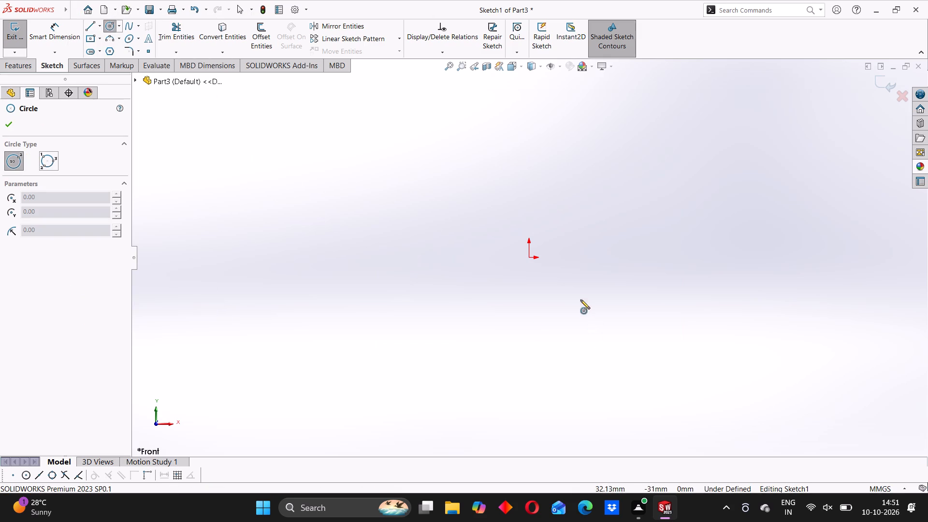
left_click(528, 259)
left_click(536, 212)
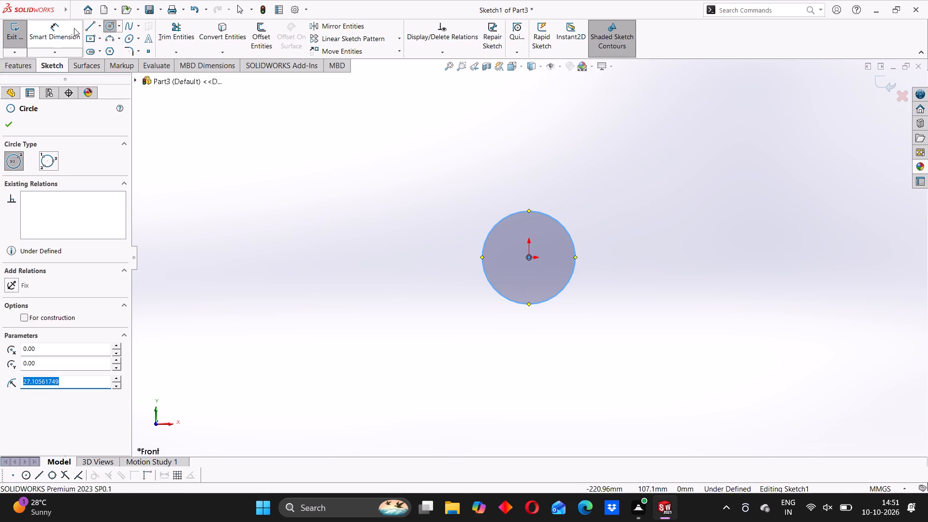
Dimension the circle's diameter to 14 mm.
left_click(74, 28)
left_click(485, 240)
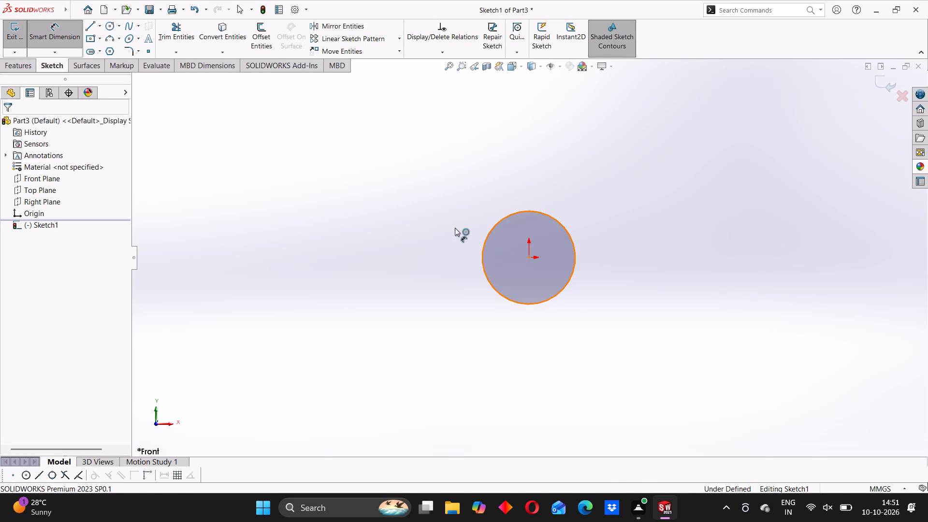
left_click(453, 226)
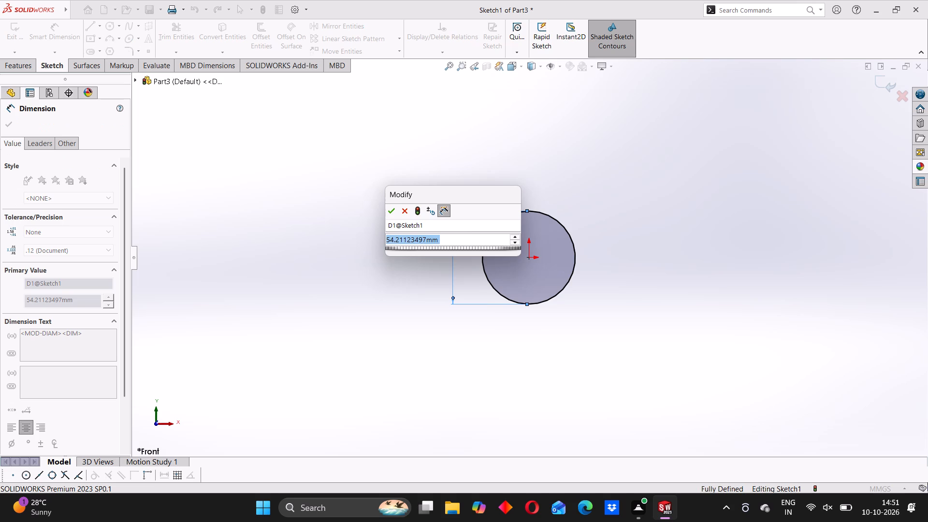
type("14")
key("Return")
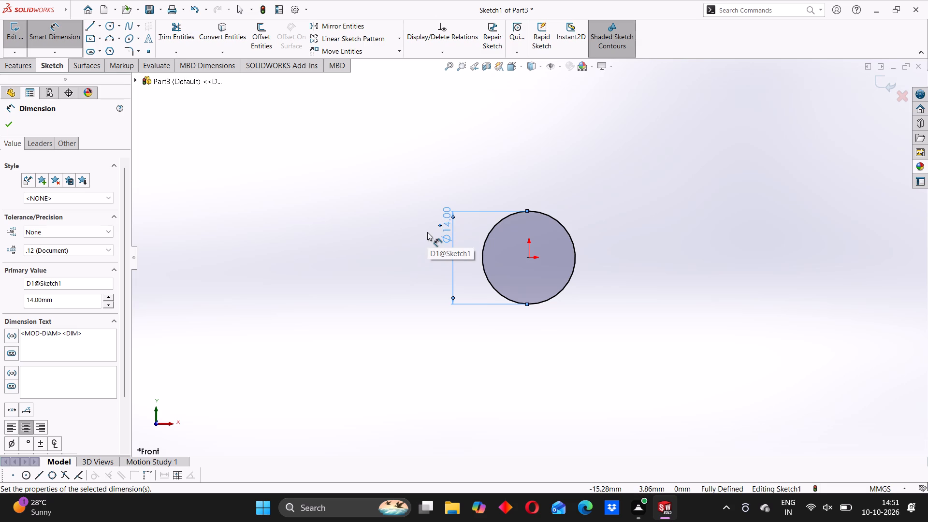
left_click(385, 259)
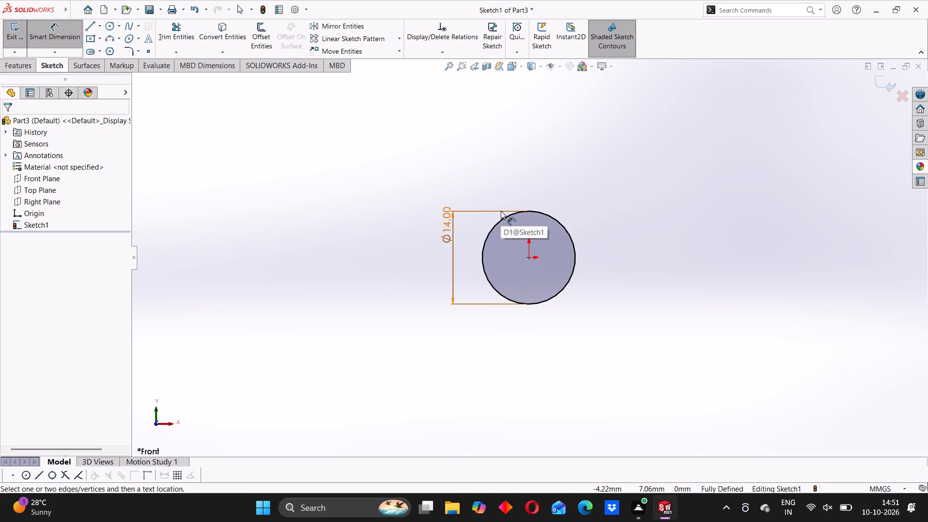
Extrude the circle as a boss with a Blind depth of 3 mm in one direction.
scroll(501, 211, "up", 1)
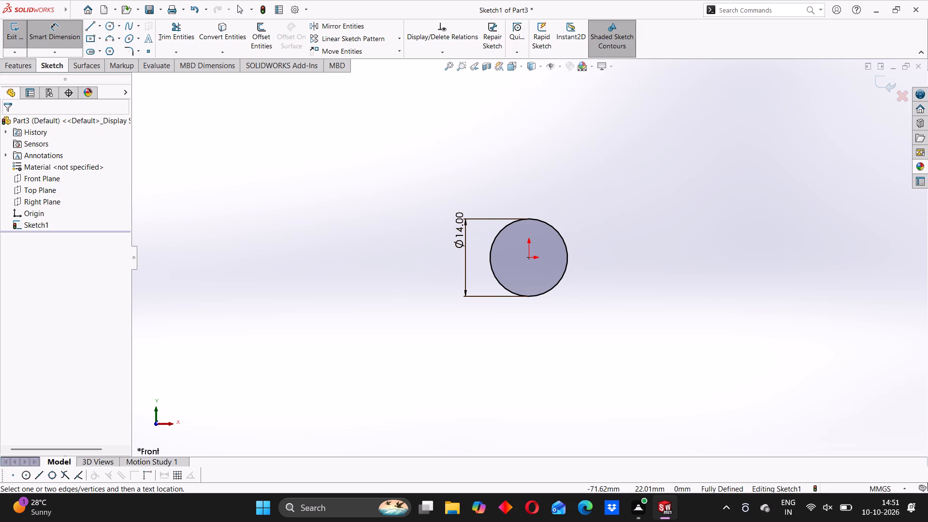
left_click(19, 60)
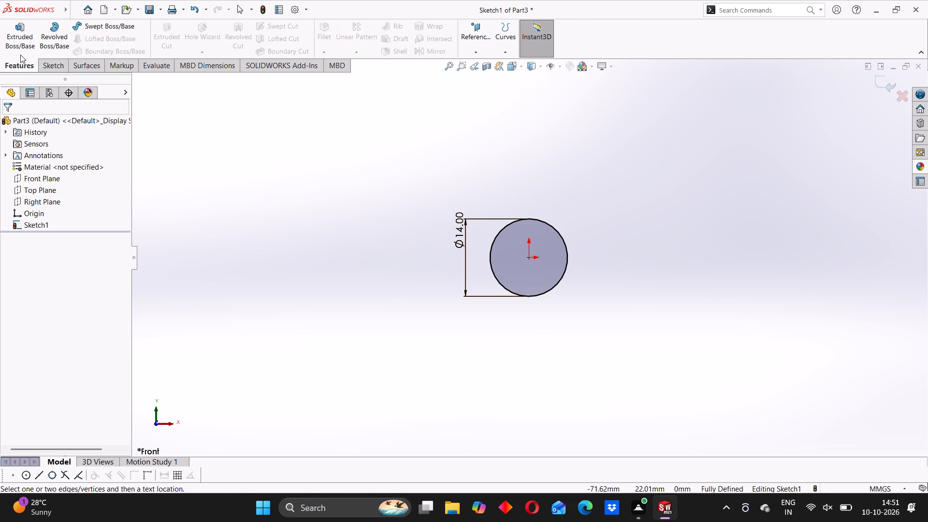
left_click(10, 34)
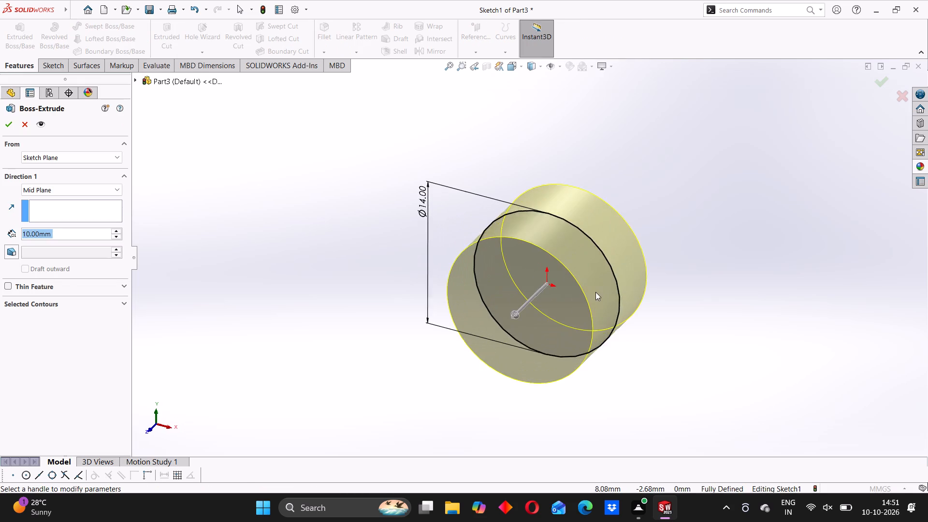
middle_click_drag(536, 300, 576, 290)
middle_click_drag(576, 290, 507, 294)
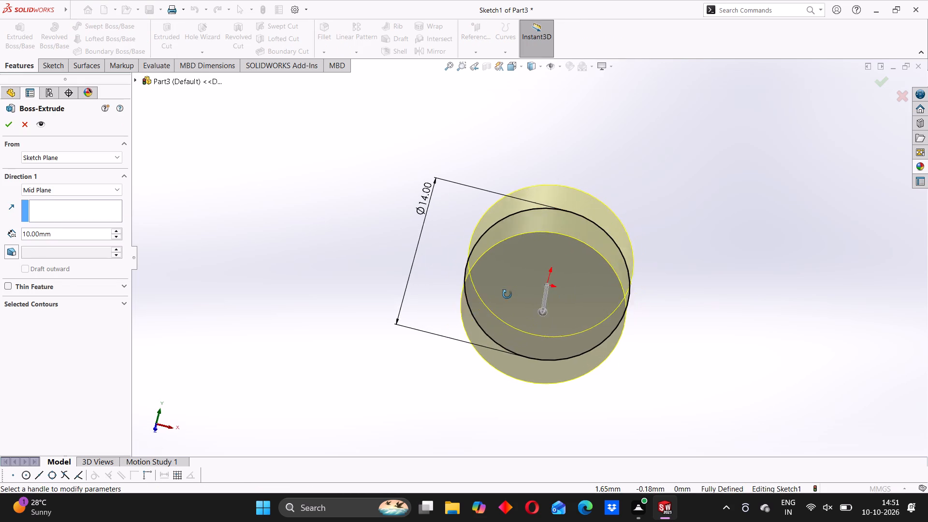
middle_click_drag(507, 294, 507, 294)
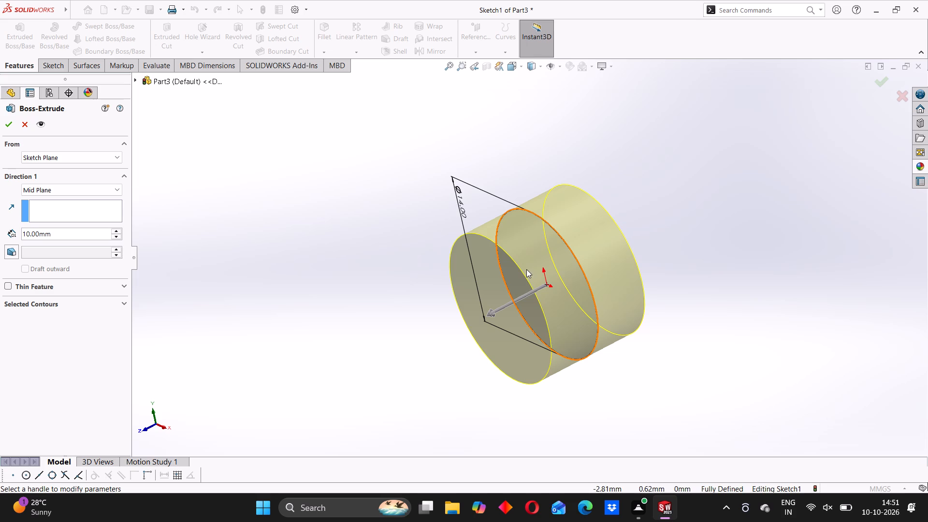
left_click(49, 188)
left_click(29, 202)
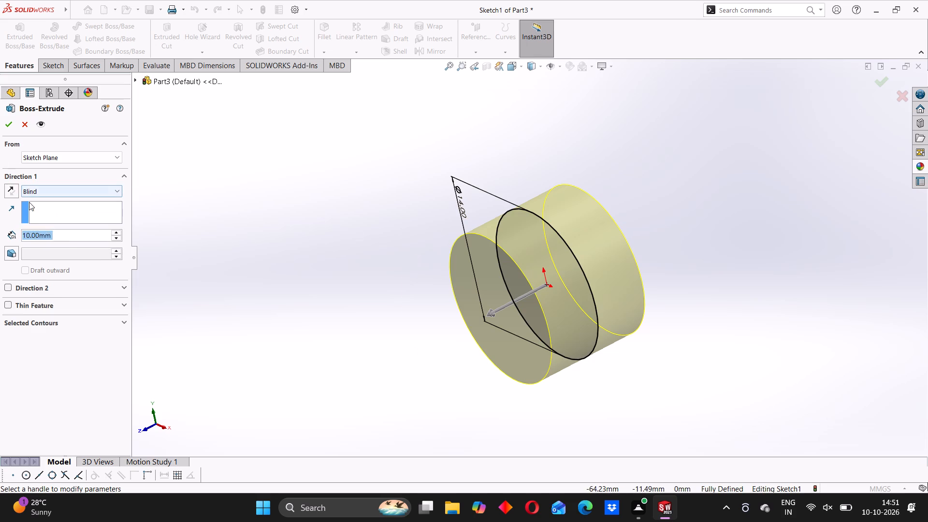
key("3")
key("Return")
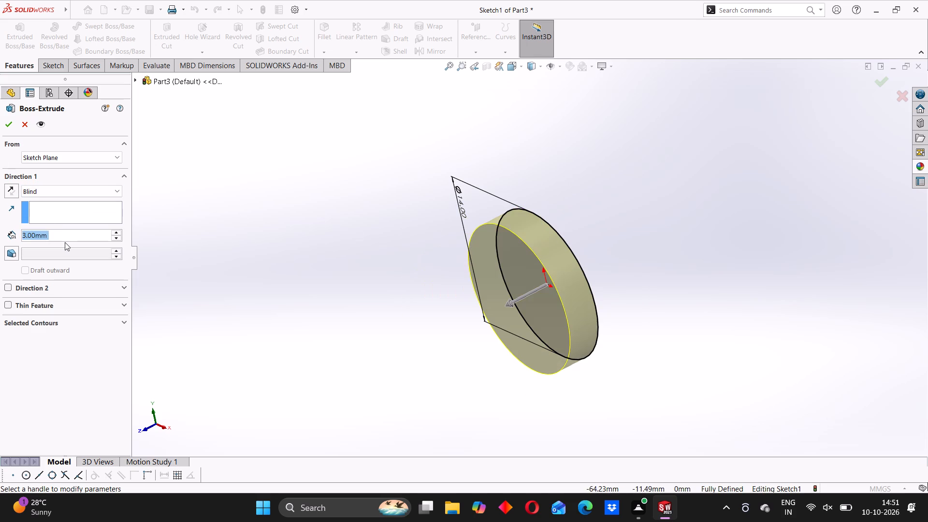
left_click(8, 129)
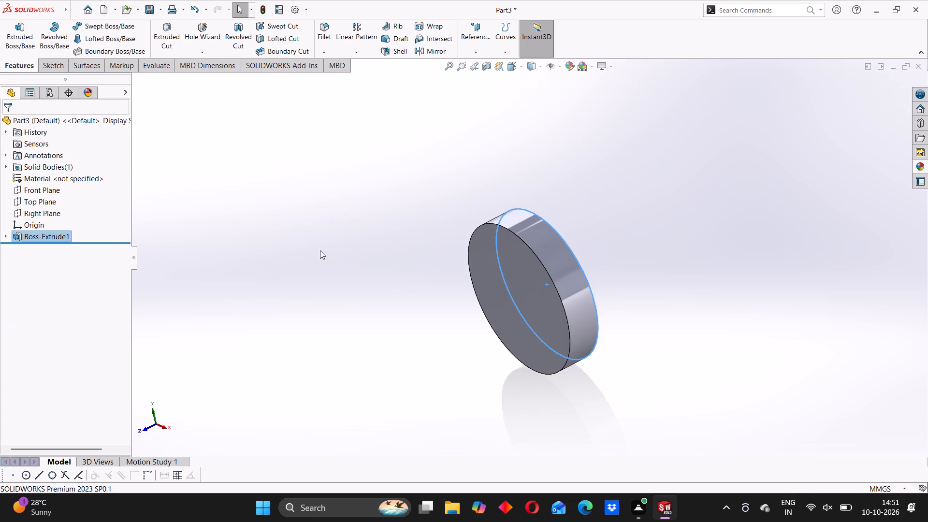
left_click_drag(476, 285, 508, 276)
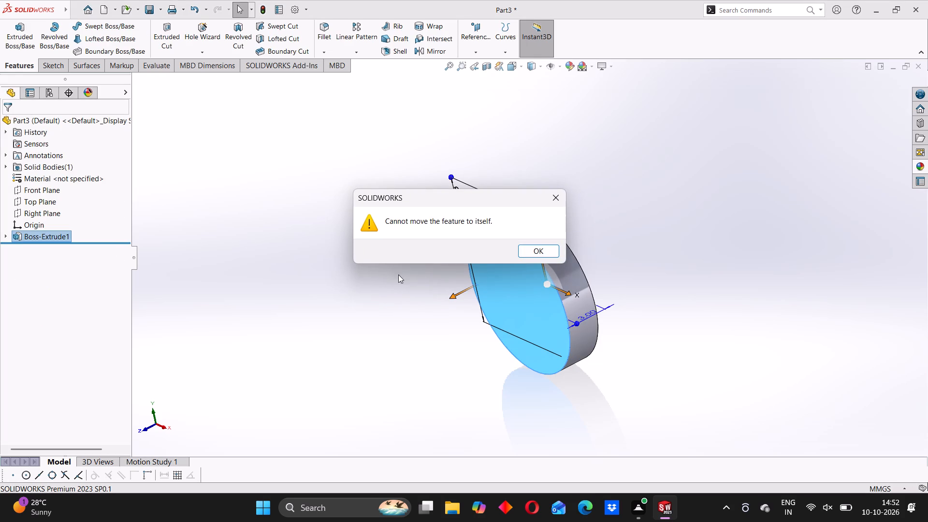
left_click(560, 199)
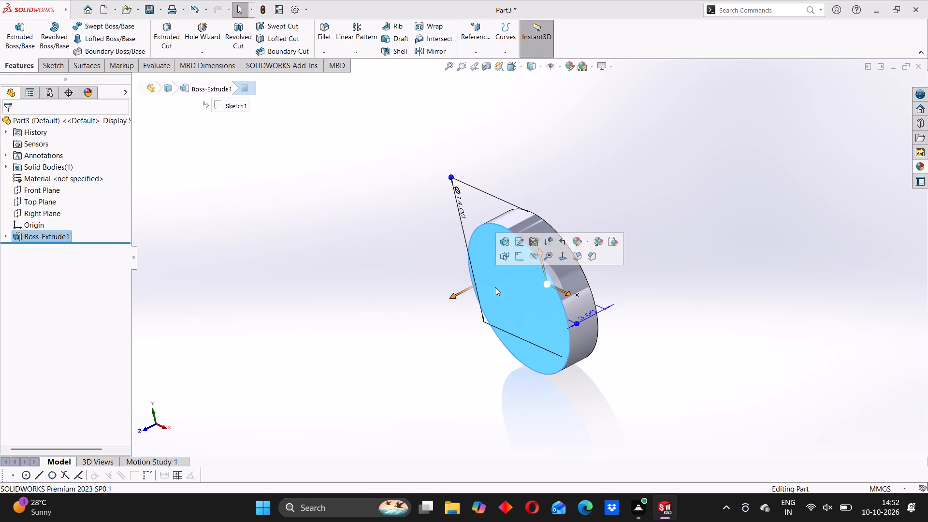
Sketch a circle about 7.4 mm in diameter on the disc's front face, centred on the origin.
left_click(520, 257)
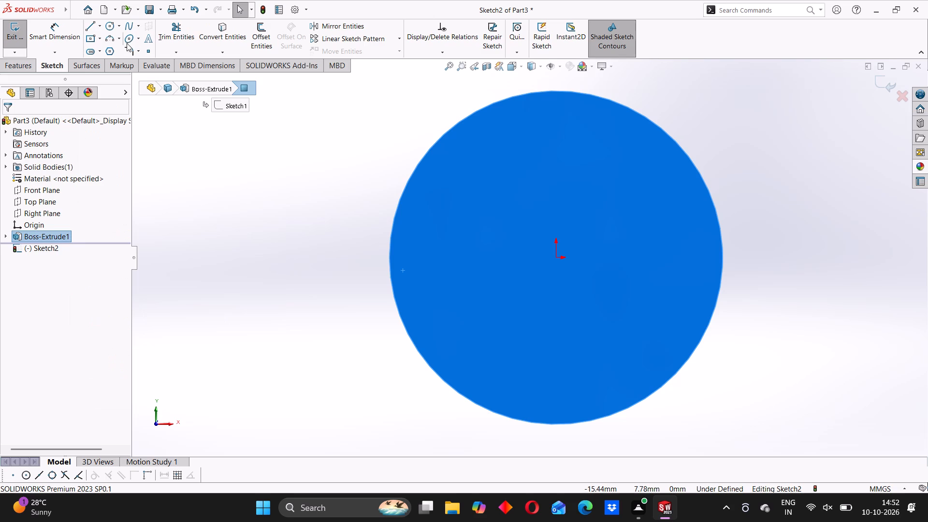
left_click(115, 29)
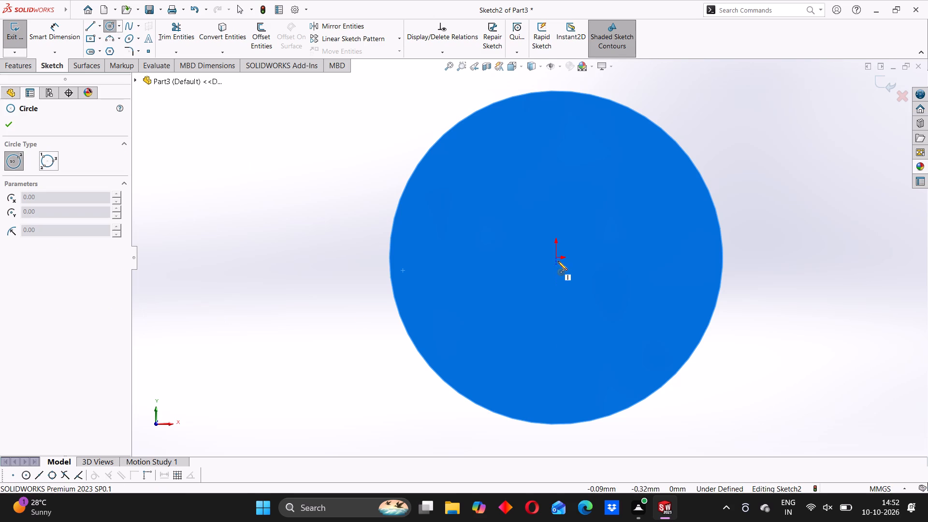
left_click(557, 260)
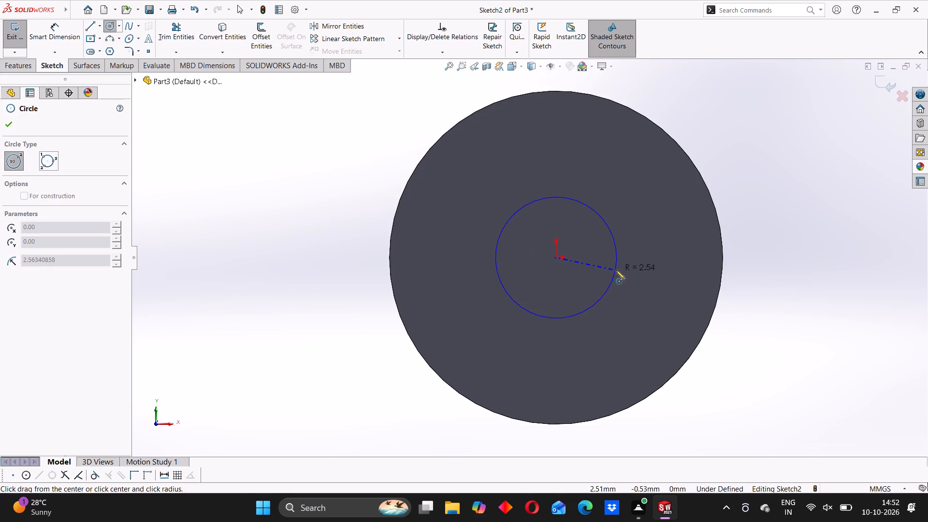
left_click(642, 277)
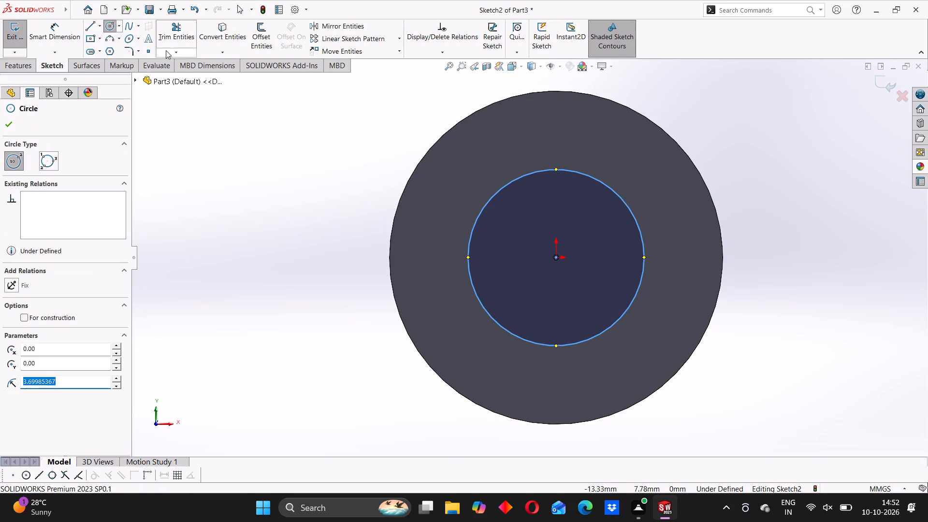
Dimension the new circle's diameter to 8 mm.
left_click(69, 30)
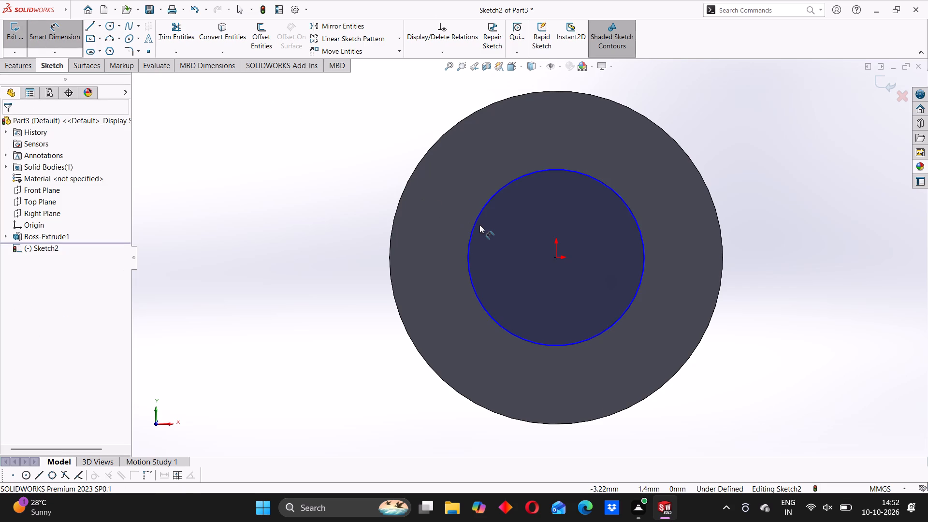
left_click(470, 237)
left_click(292, 198)
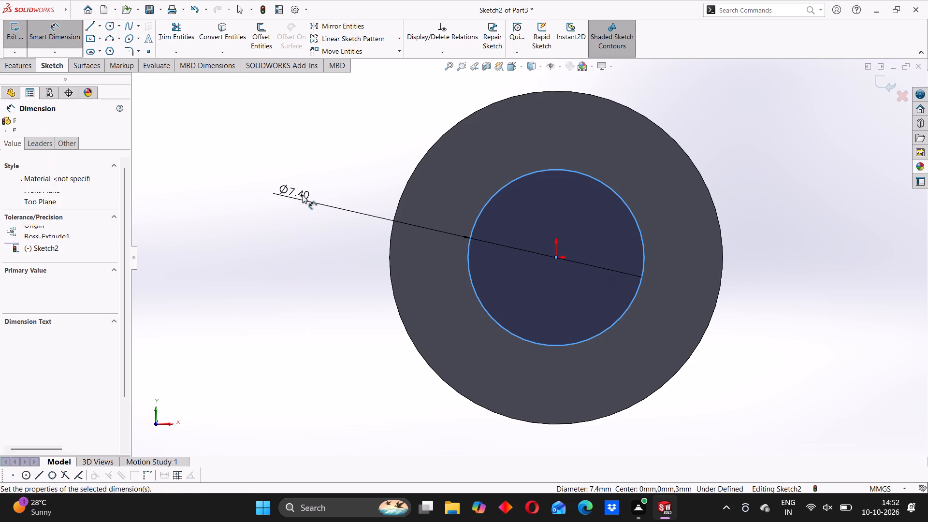
key("8")
key("Return")
left_click(286, 198)
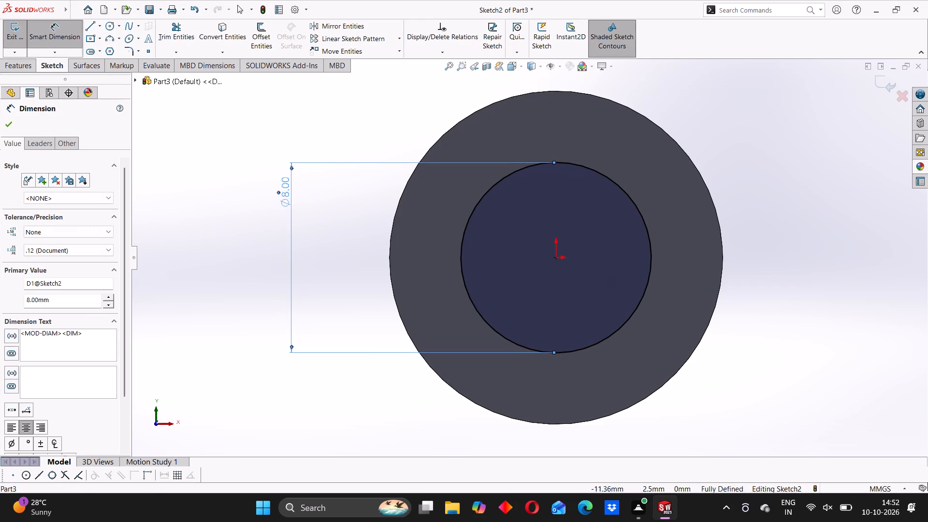
left_click(78, 35)
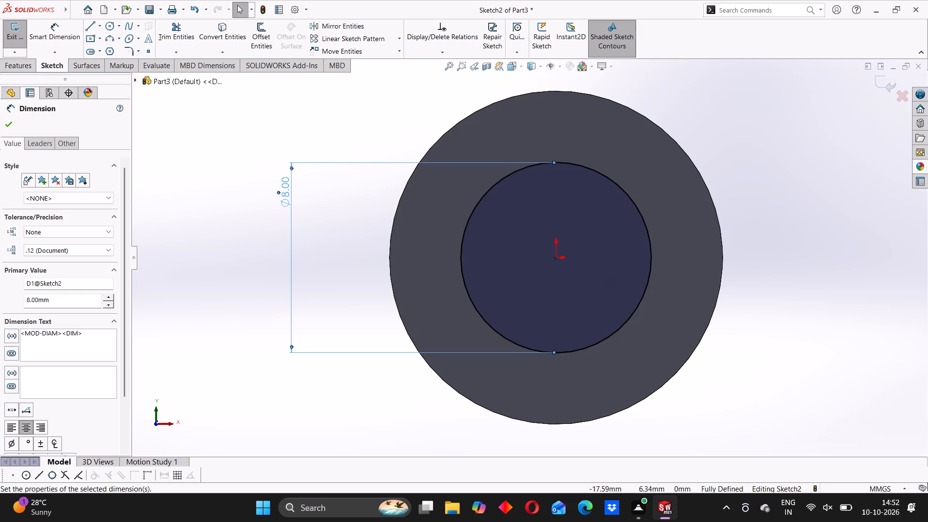
Extrude the 8 mm circle as a boss outward from the disc with a Blind depth of 24.75 mm, merging the result.
left_click(28, 62)
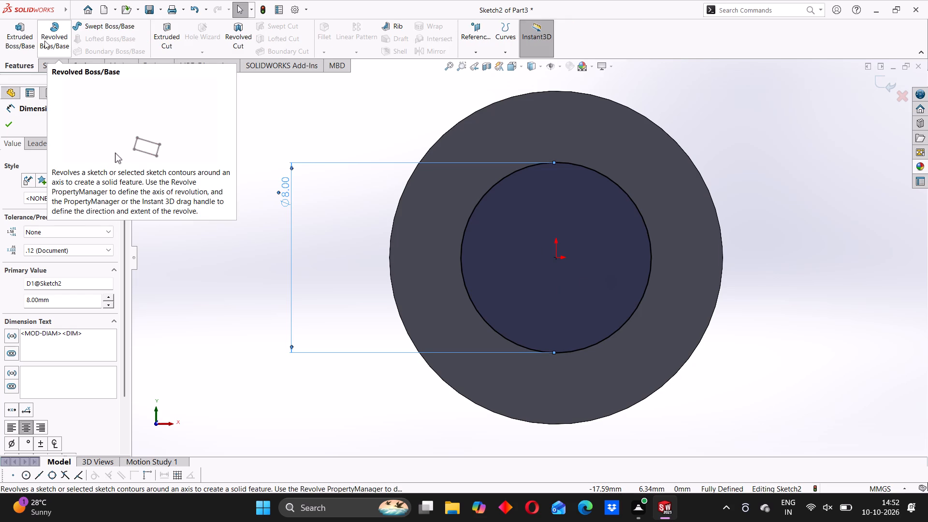
left_click(24, 37)
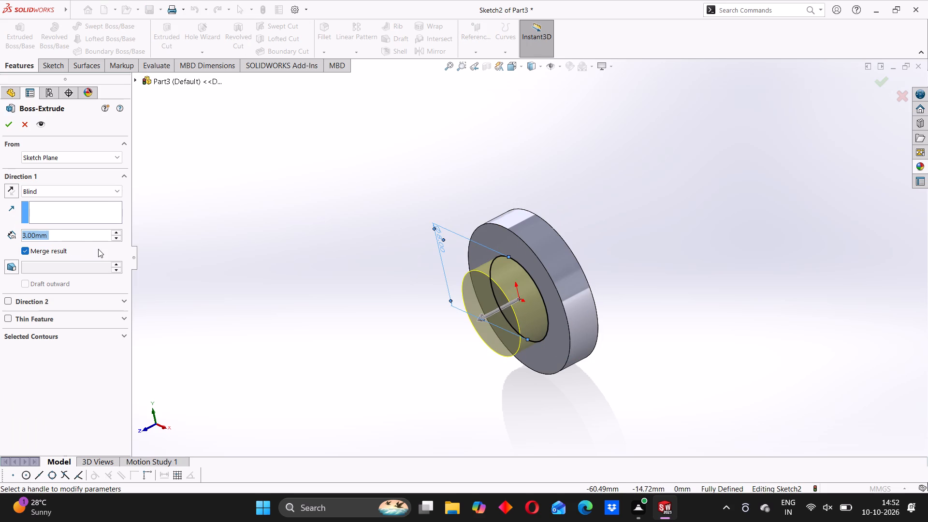
type("24")
key("period")
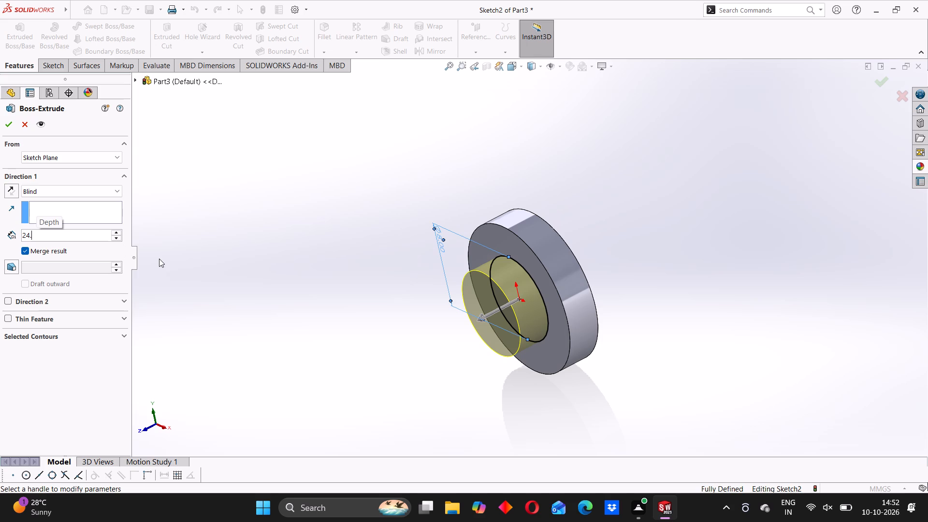
type("75")
key("Return")
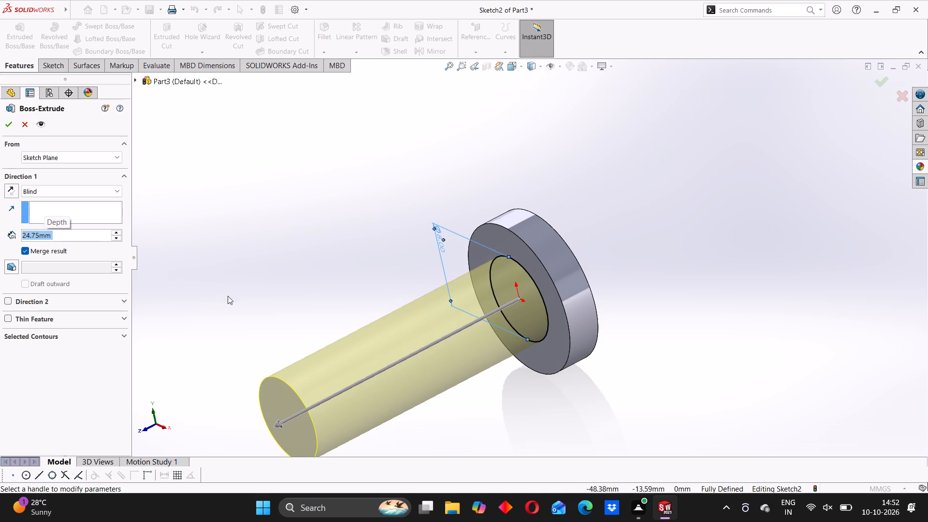
scroll(428, 335, "up", 5)
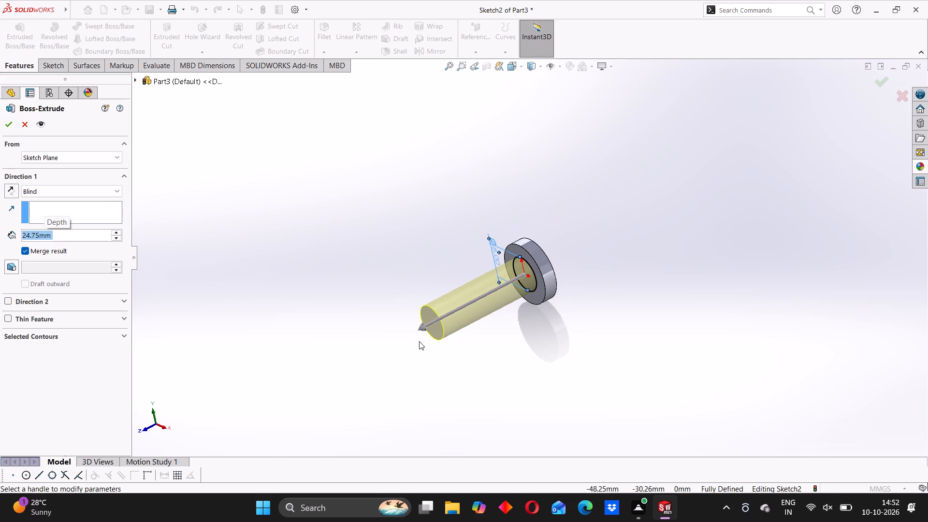
left_click(419, 341)
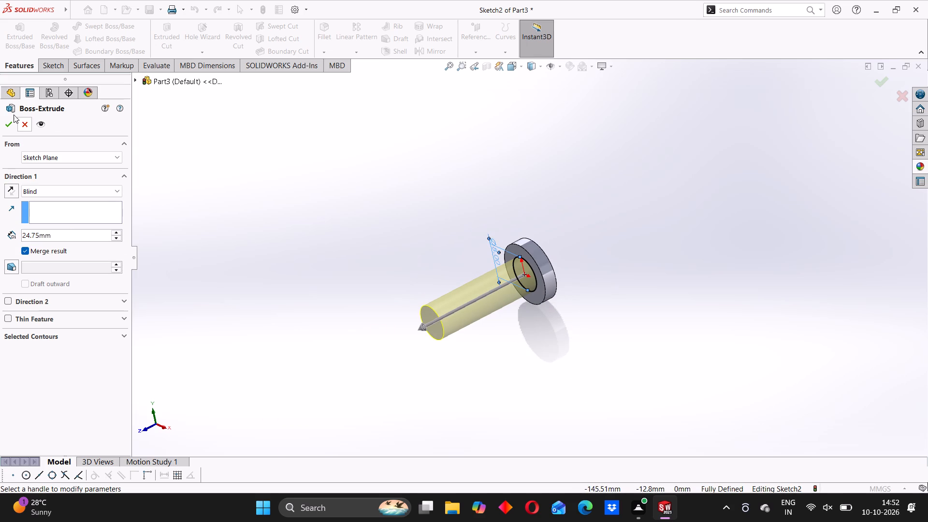
left_click(3, 122)
Chamfer the outer circular edge of the disc's face opposite the shank by 1 mm at 45 degrees.
middle_click_drag(410, 303, 470, 286)
left_click(411, 281)
middle_click_drag(528, 287, 497, 314)
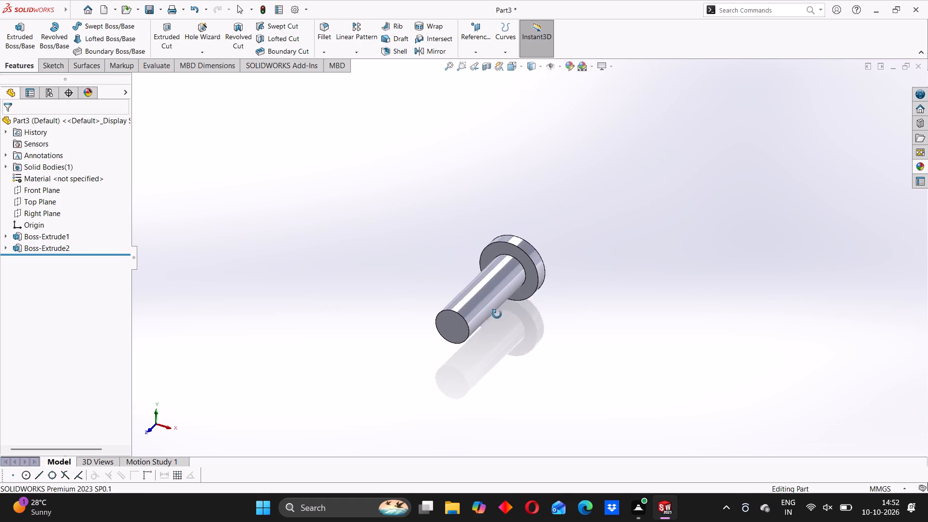
middle_click_drag(497, 314, 479, 338)
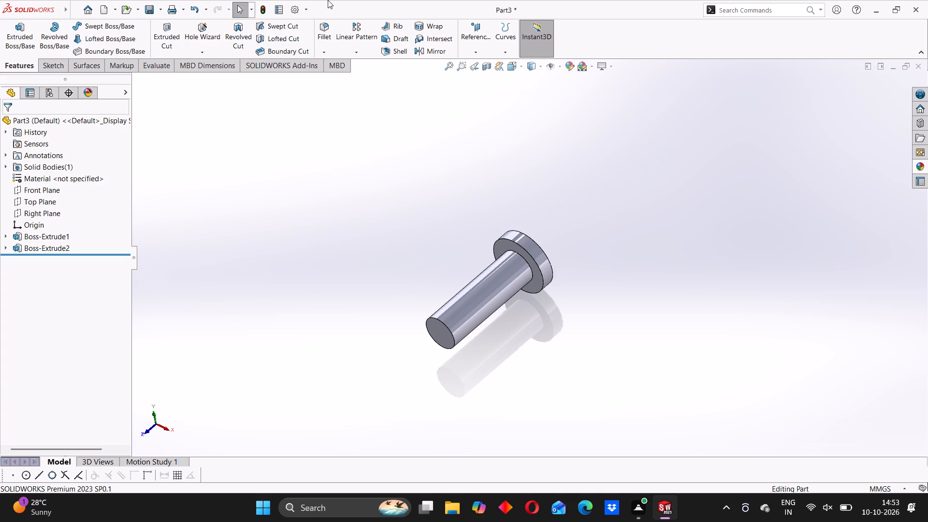
left_click(321, 53)
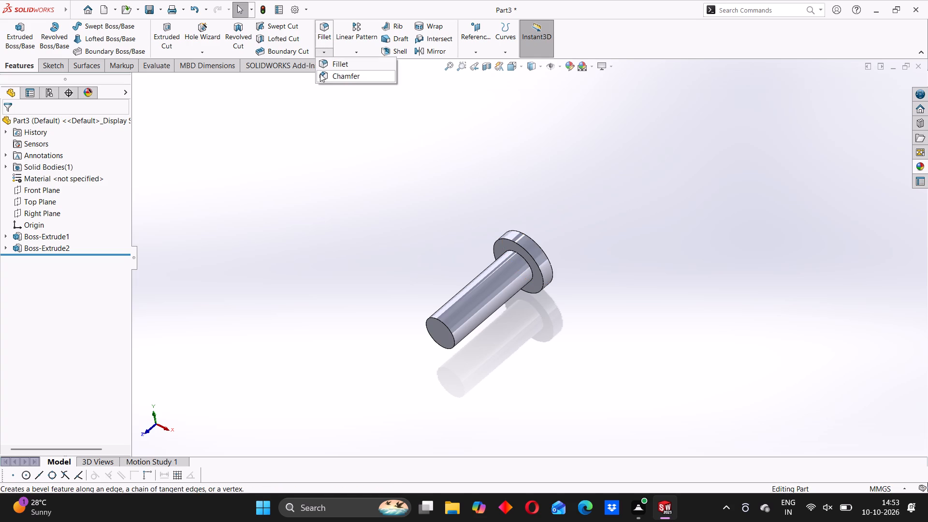
left_click(320, 73)
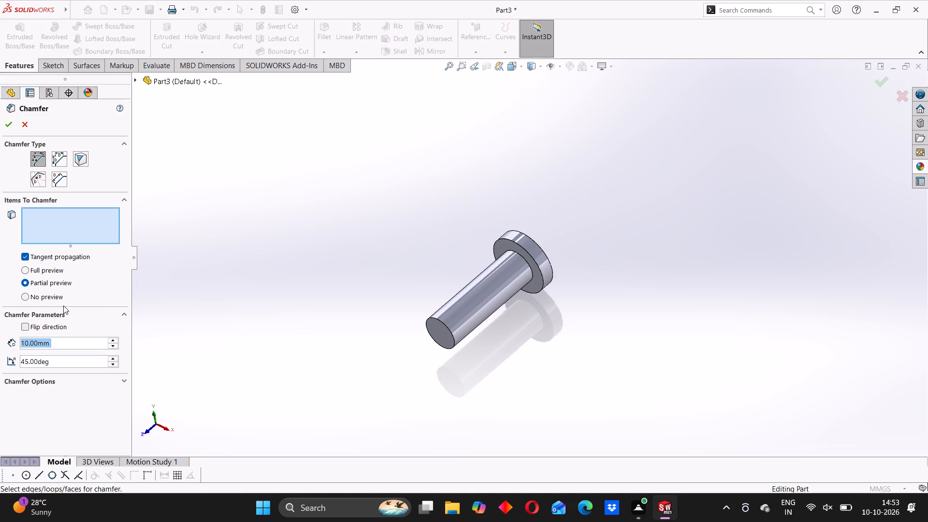
key("1")
key("Return")
scroll(504, 233, "down", 4)
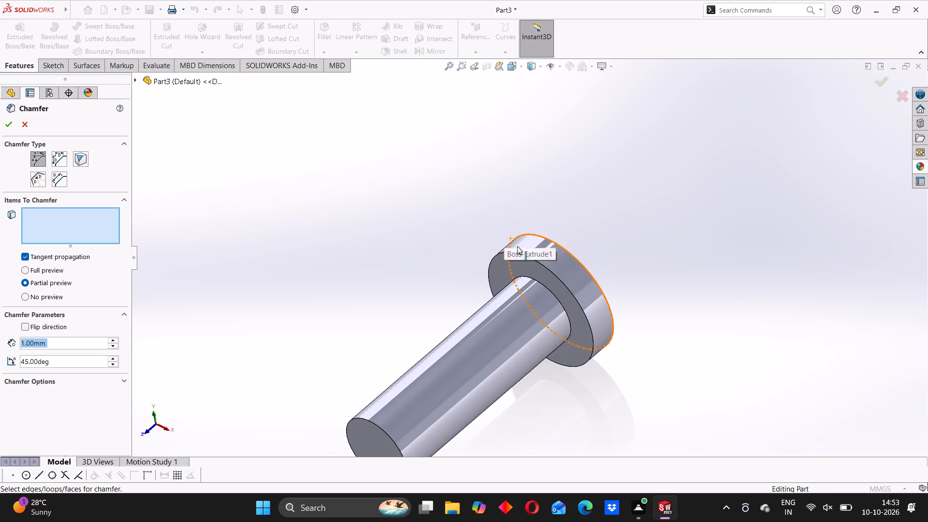
middle_click_drag(567, 276, 509, 328)
left_click_drag(567, 276, 509, 328)
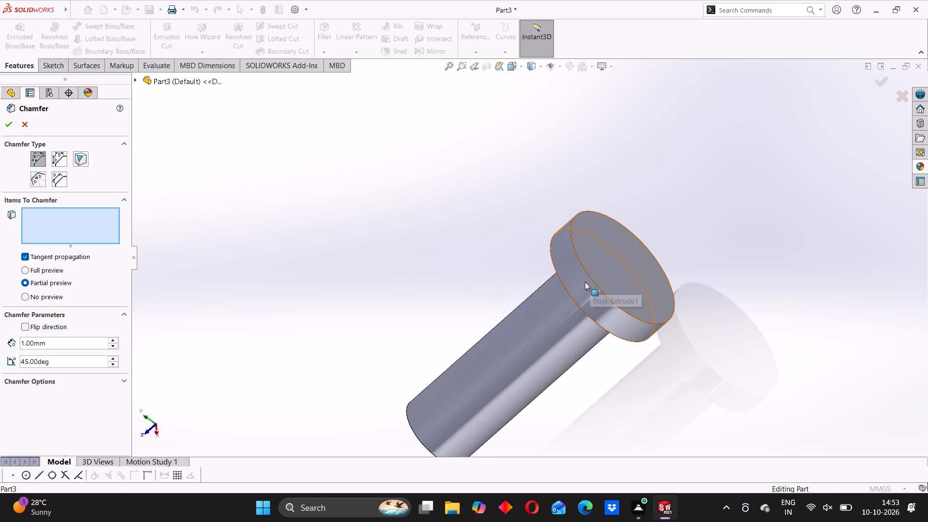
left_click(590, 277)
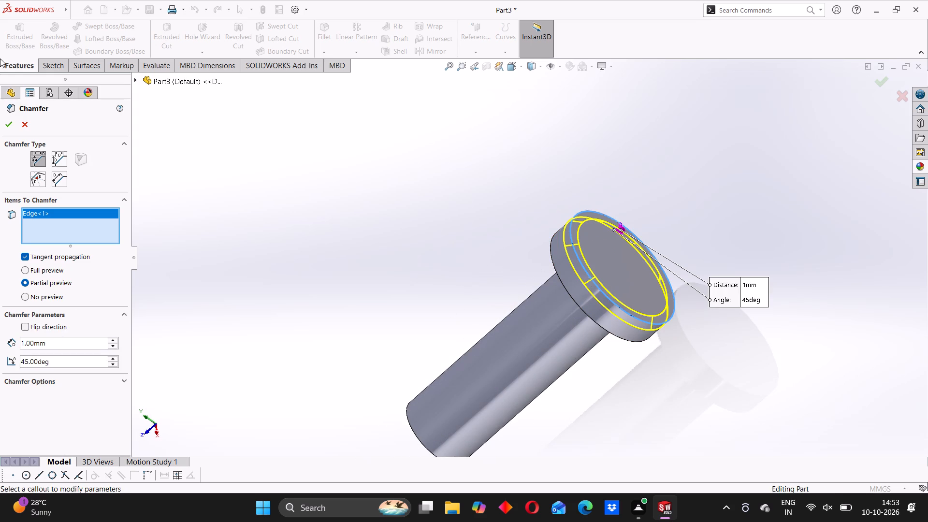
left_click(0, 124)
left_click(1, 127)
Start a Cosmetic Thread annotation for the pin, with the shank's free end in view.
scroll(470, 279, "up", 5)
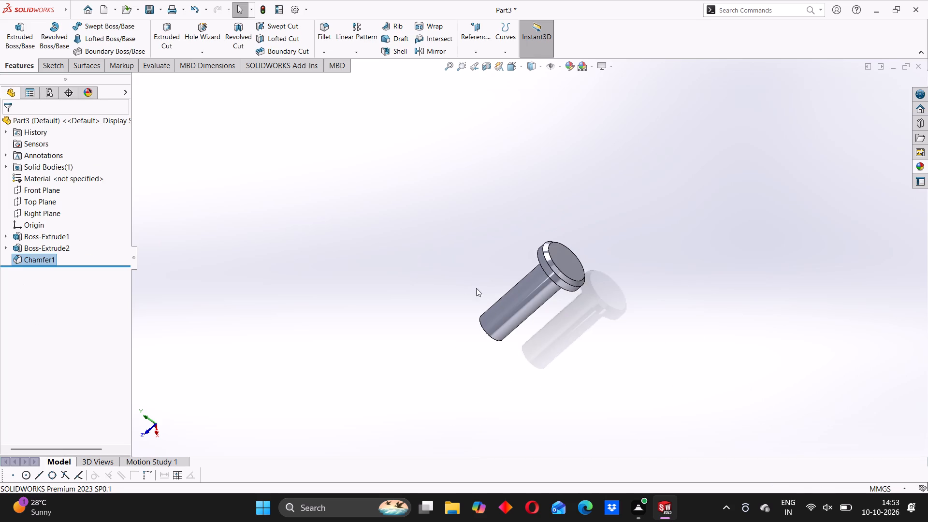
middle_click_drag(501, 281, 558, 242)
middle_click_drag(545, 258, 625, 294)
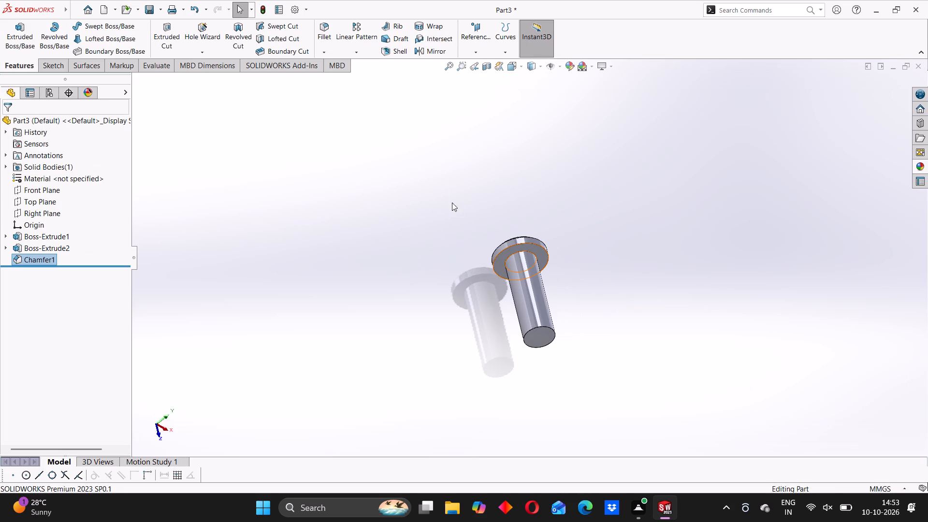
left_click(211, 53)
left_click(191, 173)
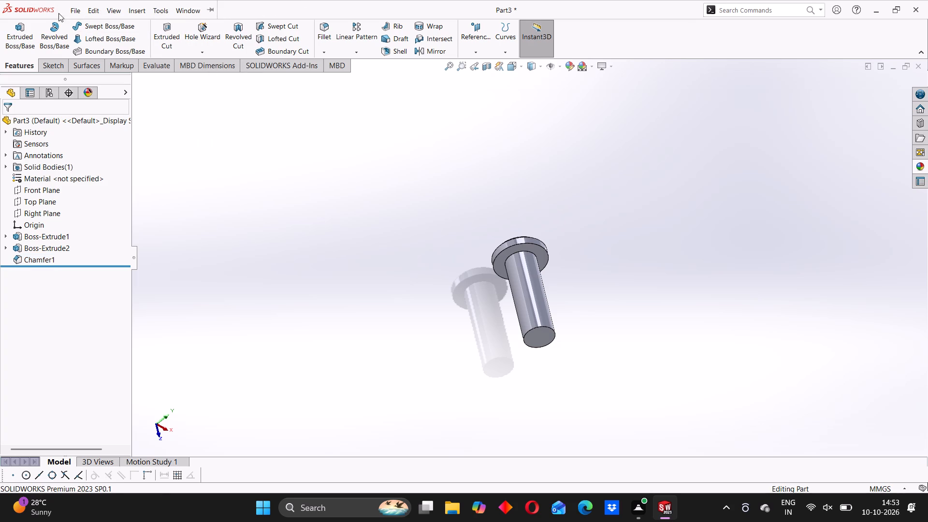
left_click(140, 13)
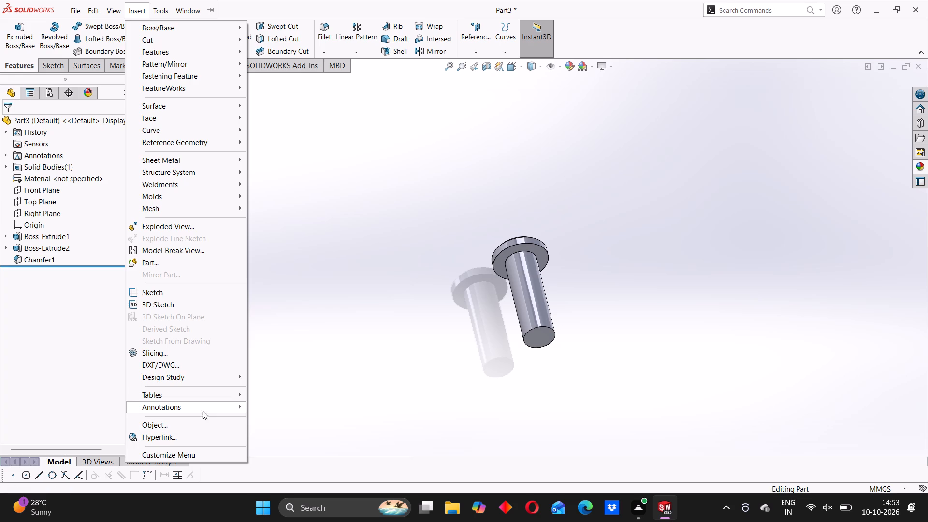
left_click_drag(288, 365, 295, 370)
left_click(303, 362)
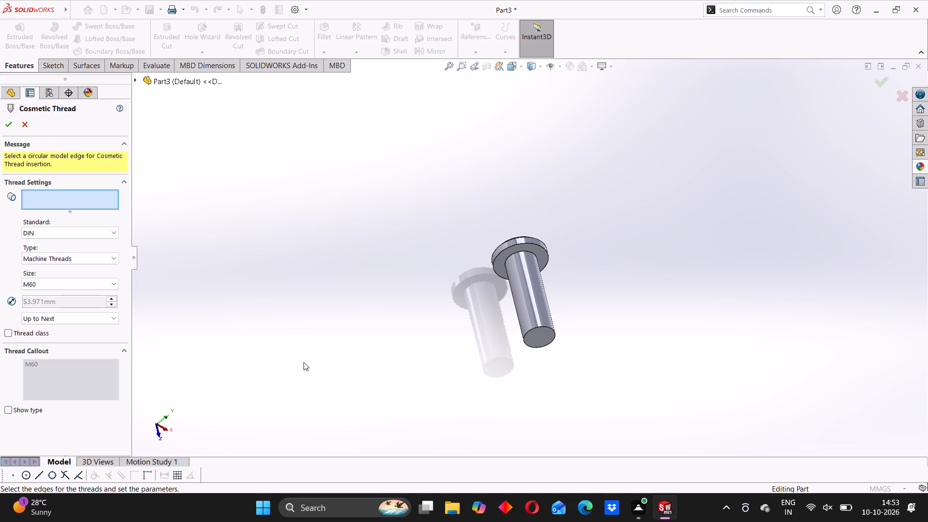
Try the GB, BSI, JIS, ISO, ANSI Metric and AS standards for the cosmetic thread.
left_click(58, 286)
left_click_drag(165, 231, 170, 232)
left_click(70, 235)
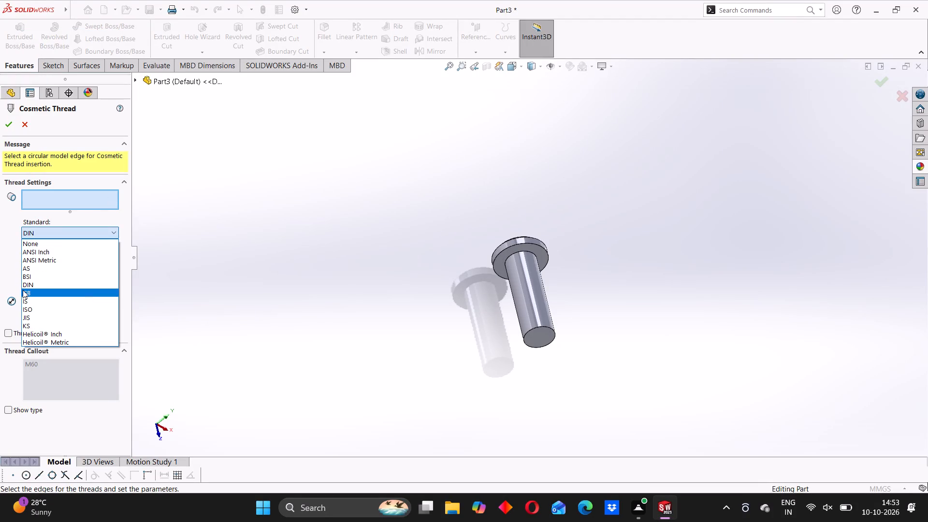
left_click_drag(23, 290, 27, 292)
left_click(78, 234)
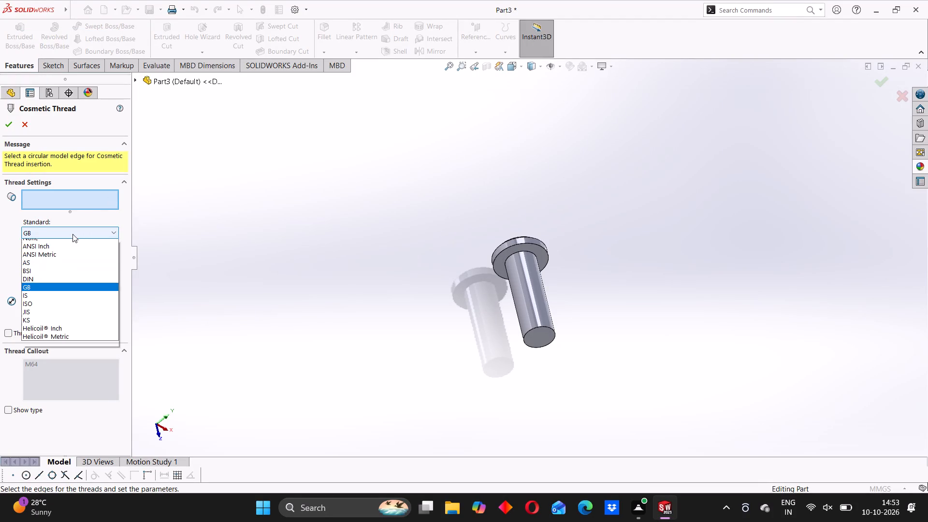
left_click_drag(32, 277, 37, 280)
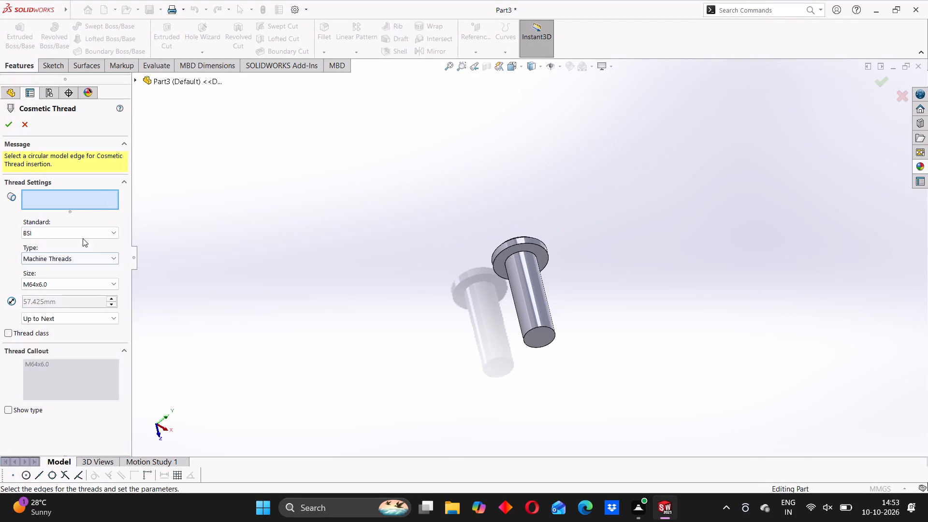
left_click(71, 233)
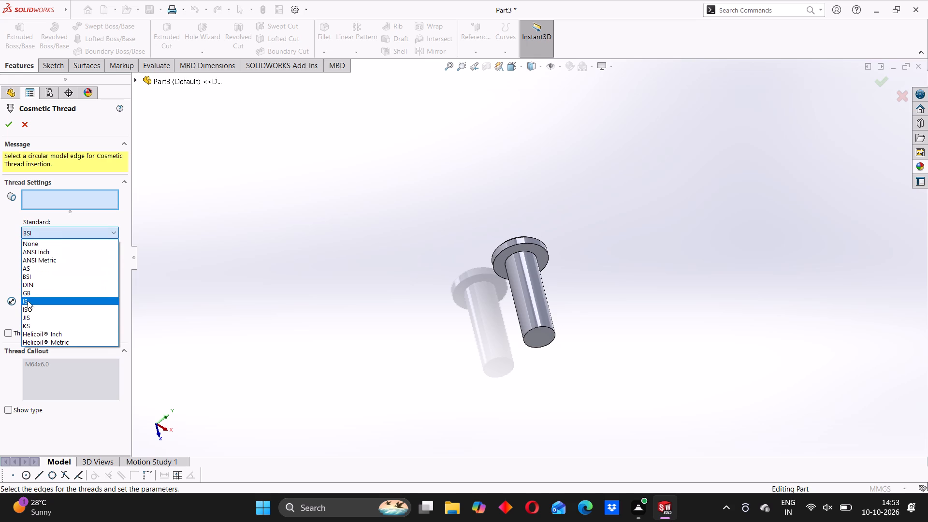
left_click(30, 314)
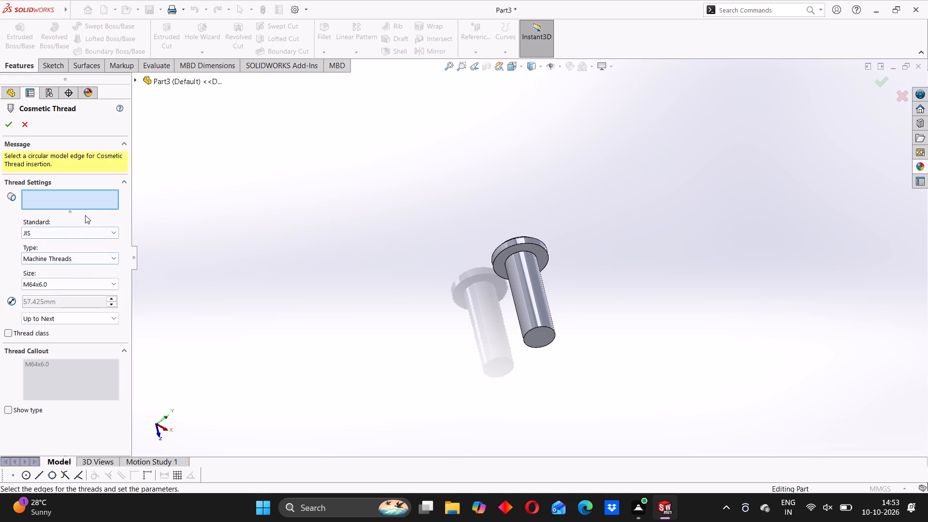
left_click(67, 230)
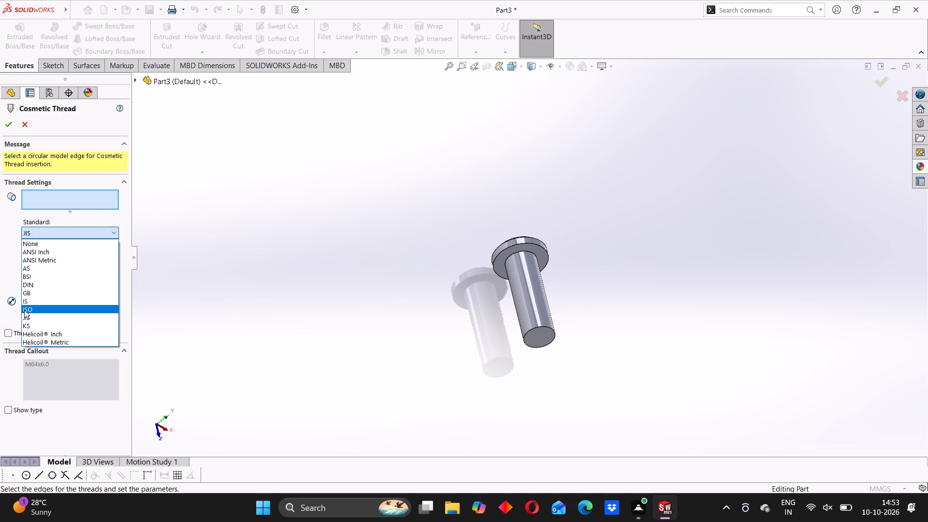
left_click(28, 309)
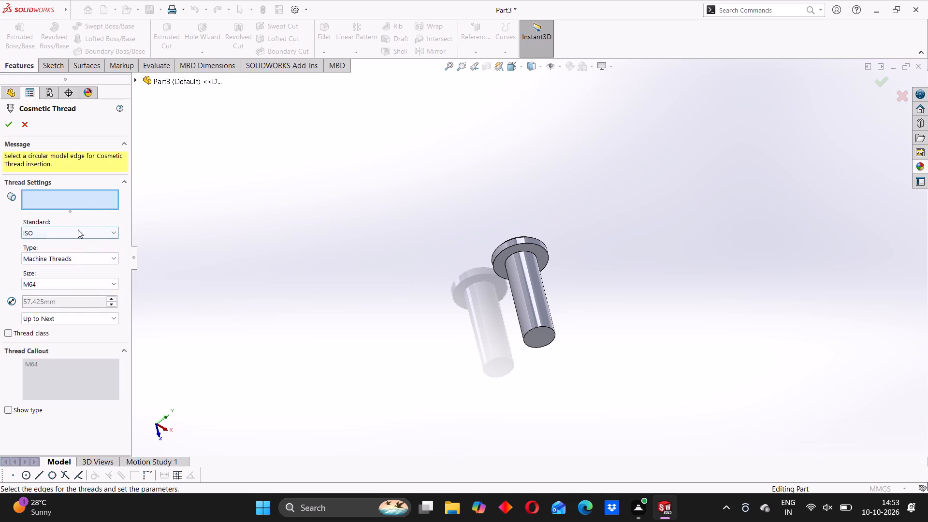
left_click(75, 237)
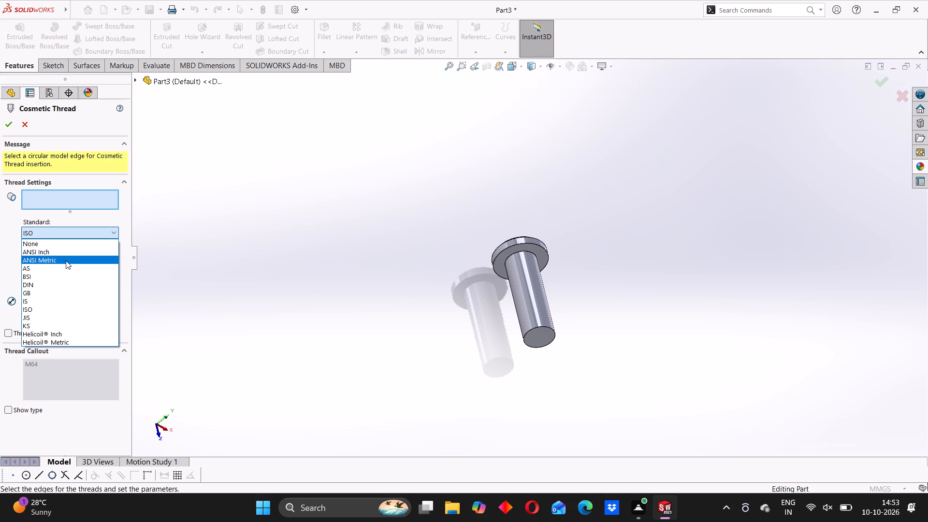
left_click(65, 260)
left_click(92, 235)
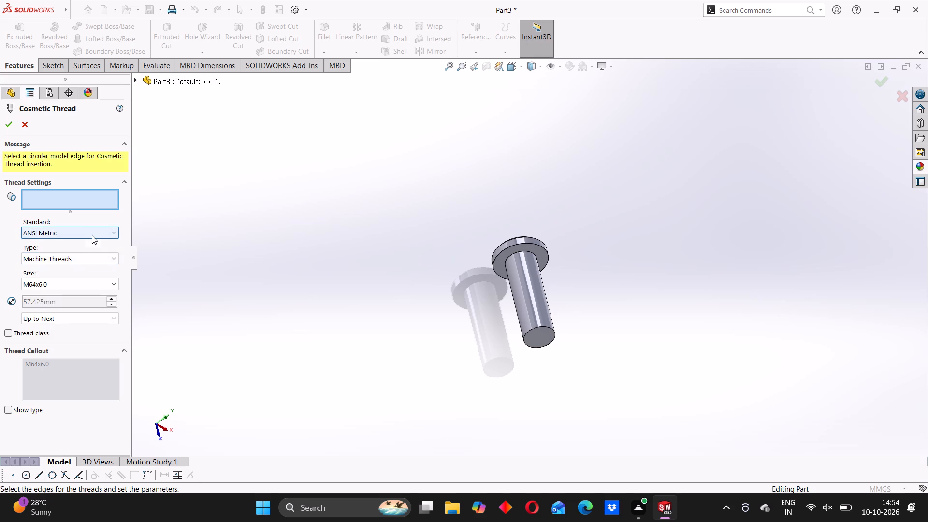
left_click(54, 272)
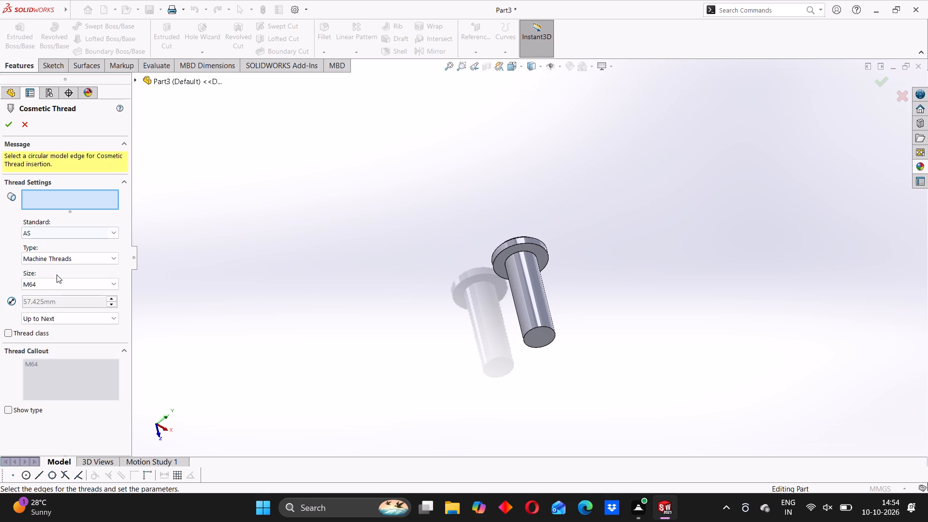
Configure the cosmetic thread as a DIN Straight Pipe Tapped Thread, size G1/16.
left_click(64, 260)
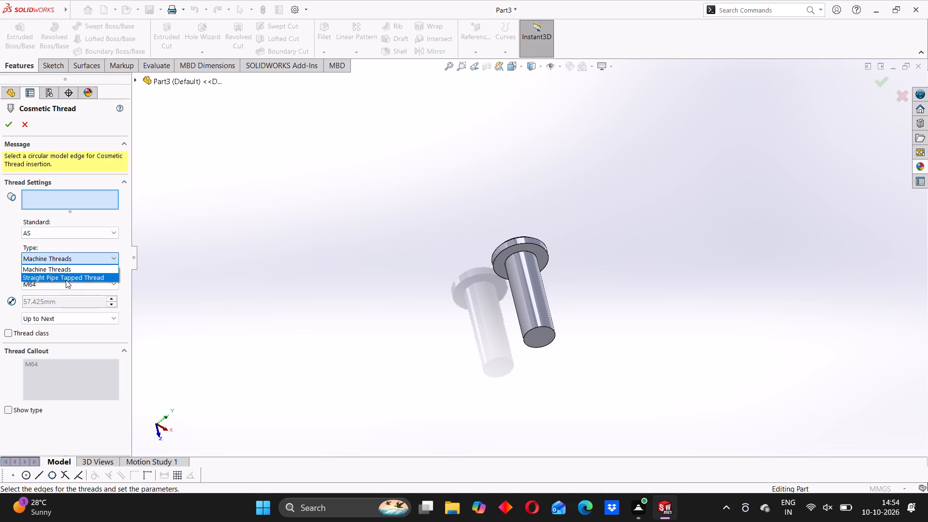
left_click(69, 277)
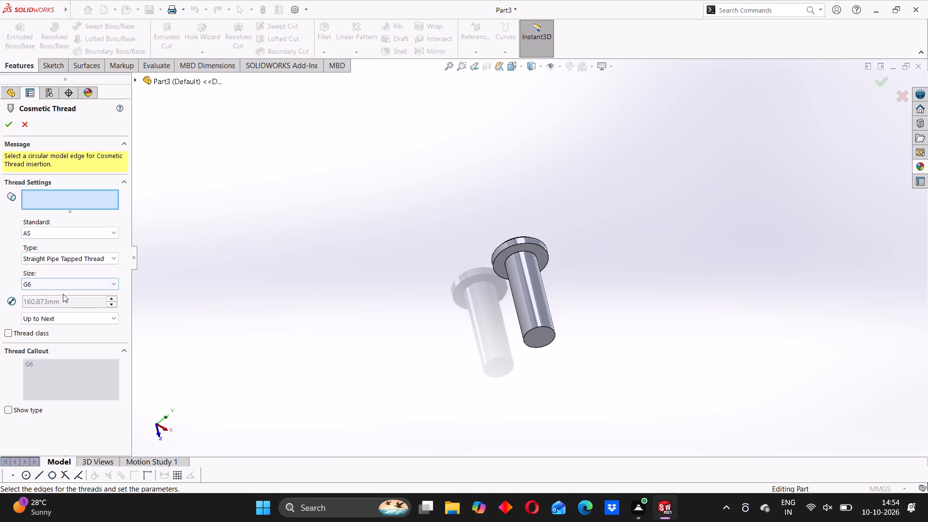
left_click(63, 294)
left_click(59, 287)
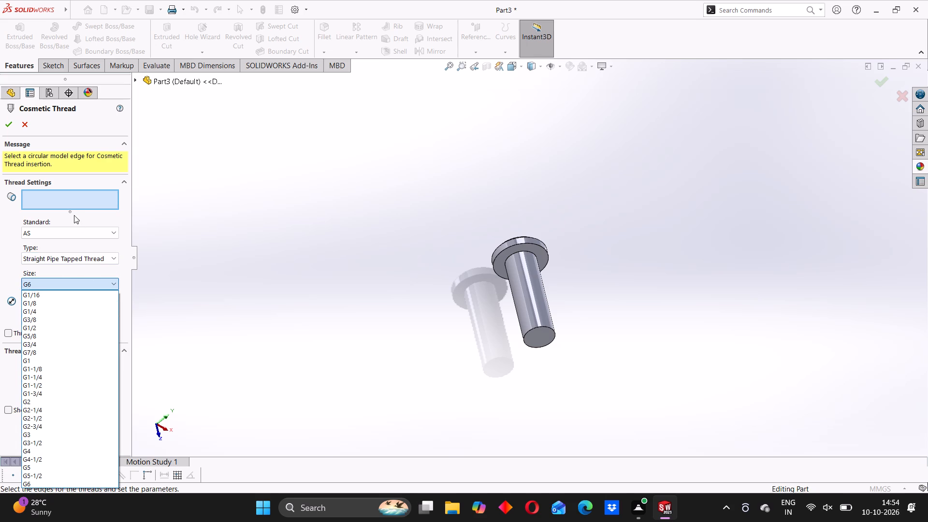
left_click(77, 228)
left_click(70, 234)
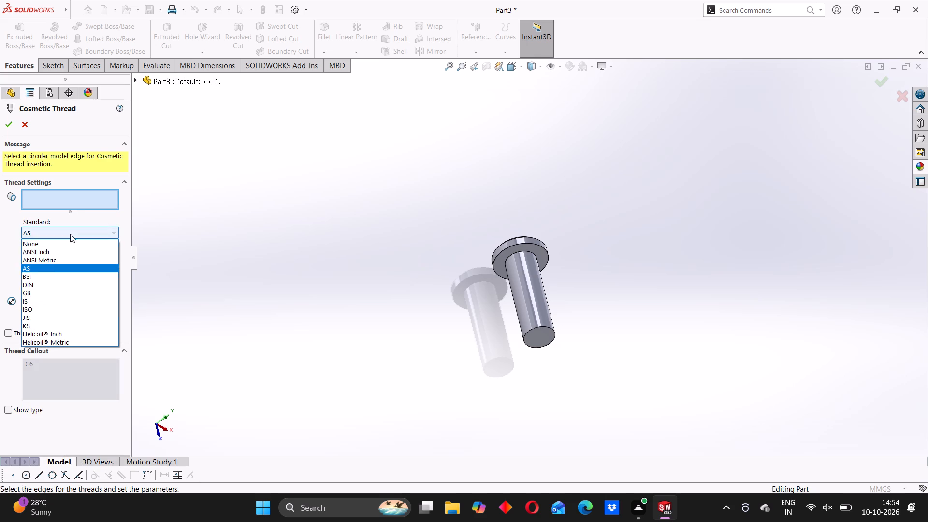
left_click(38, 284)
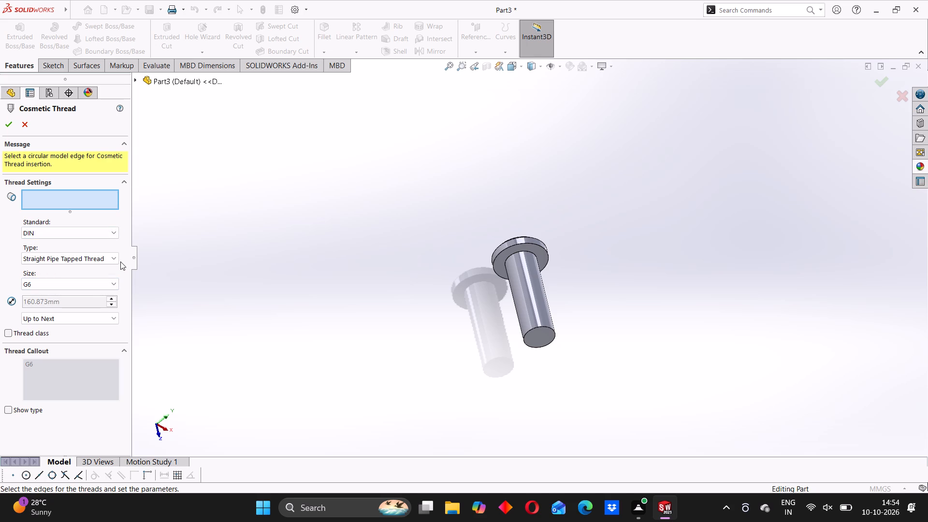
left_click(102, 280)
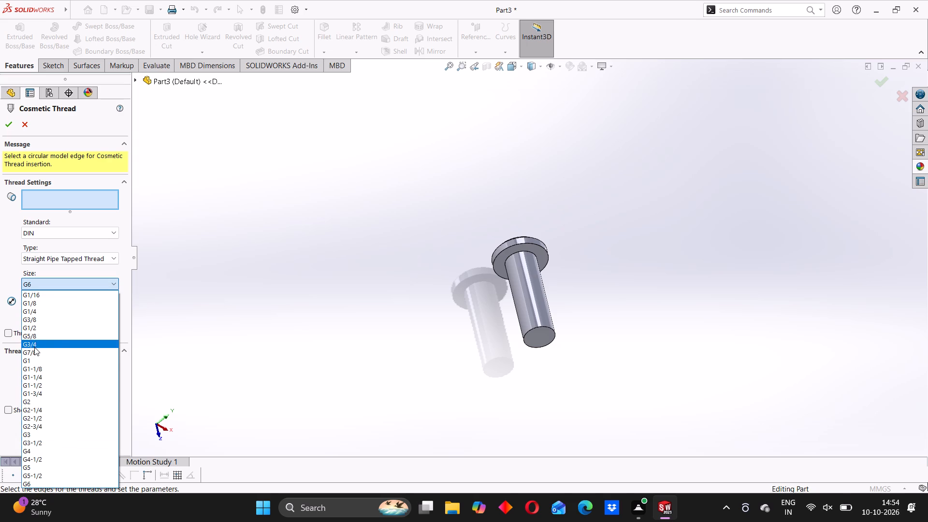
left_click(56, 294)
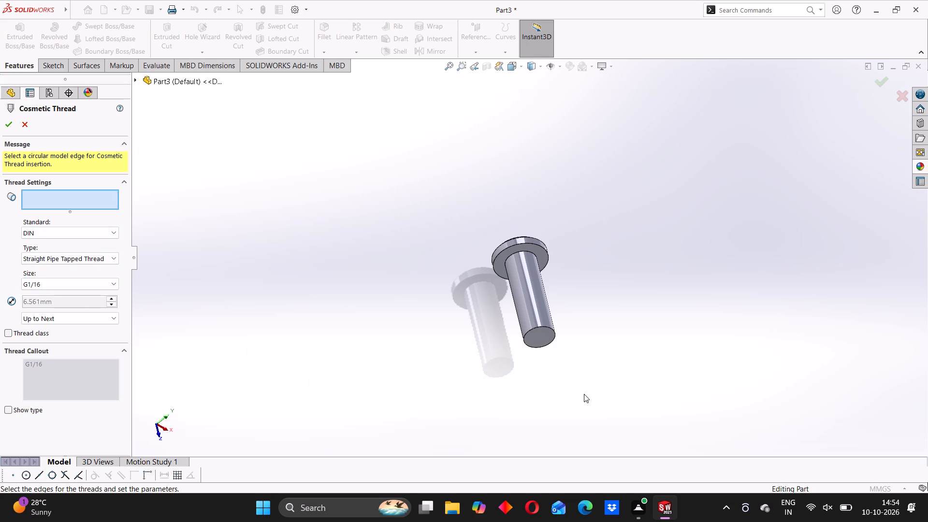
Select the circular edge at the shank's free end for the cosmetic thread, keeping the Up to Next end condition.
scroll(524, 320, "down", 6)
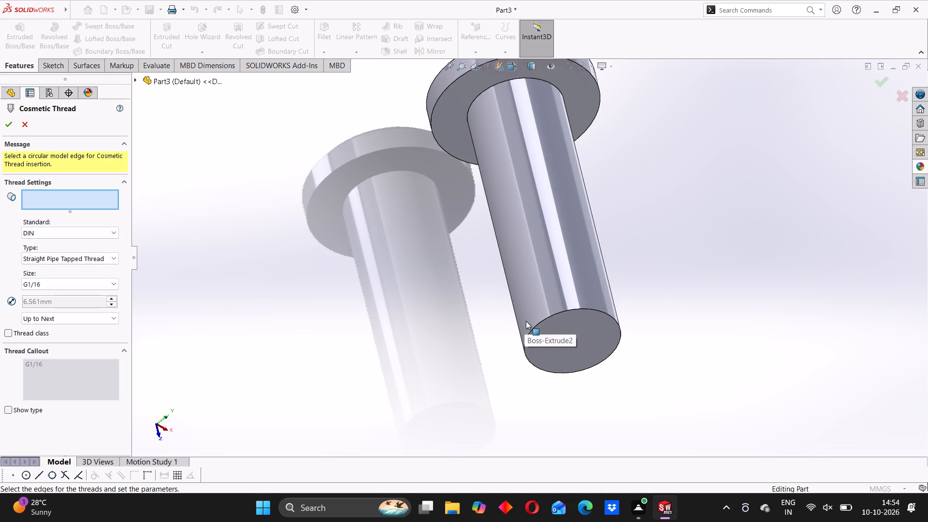
left_click(548, 316)
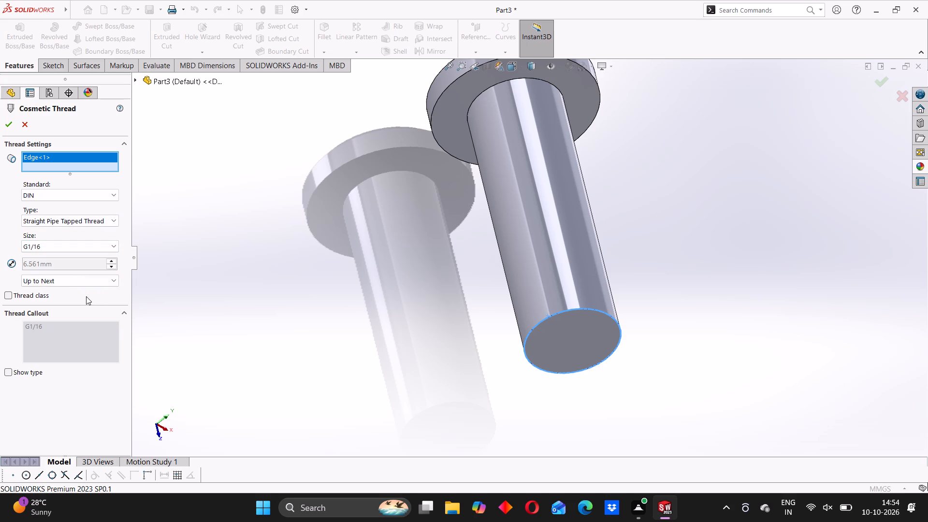
left_click(106, 281)
left_click(106, 281)
left_click(541, 279)
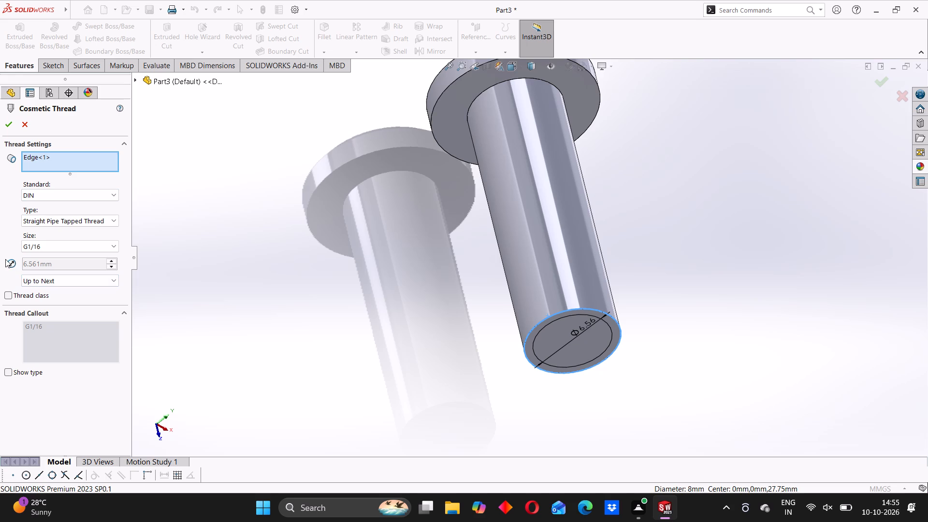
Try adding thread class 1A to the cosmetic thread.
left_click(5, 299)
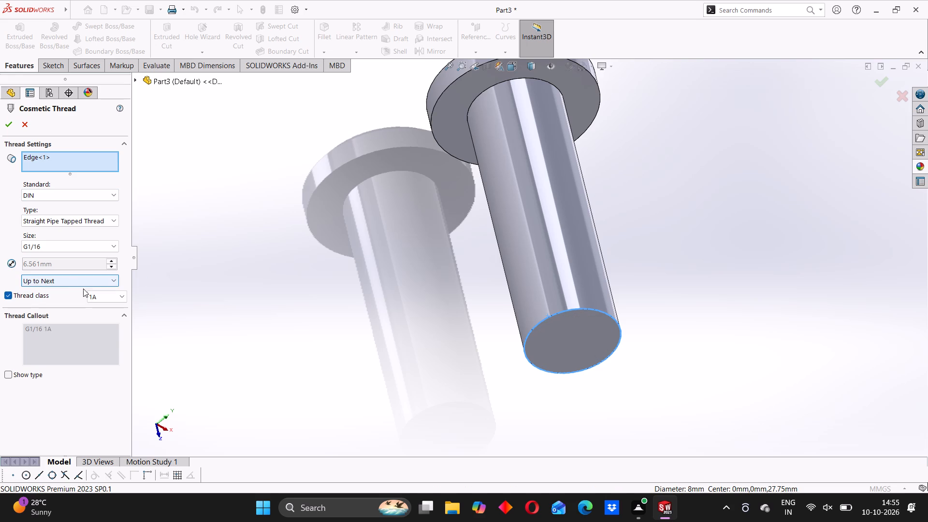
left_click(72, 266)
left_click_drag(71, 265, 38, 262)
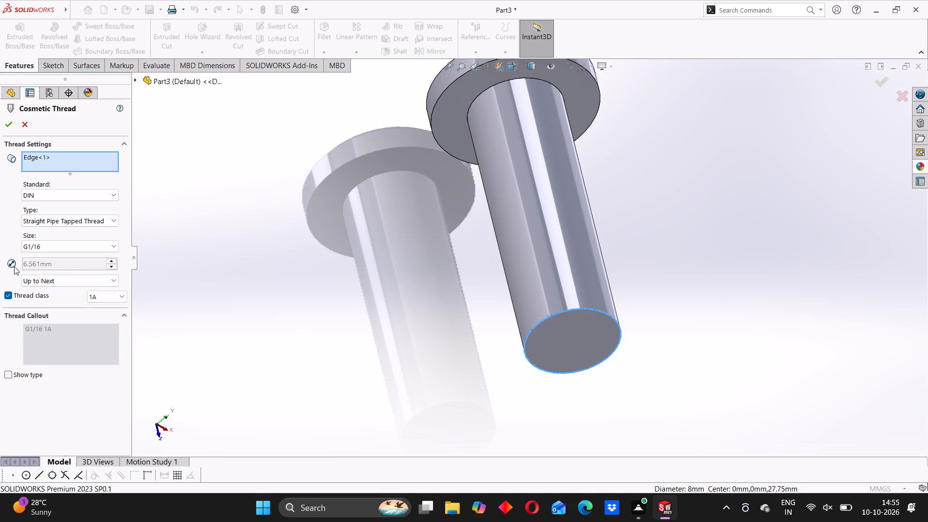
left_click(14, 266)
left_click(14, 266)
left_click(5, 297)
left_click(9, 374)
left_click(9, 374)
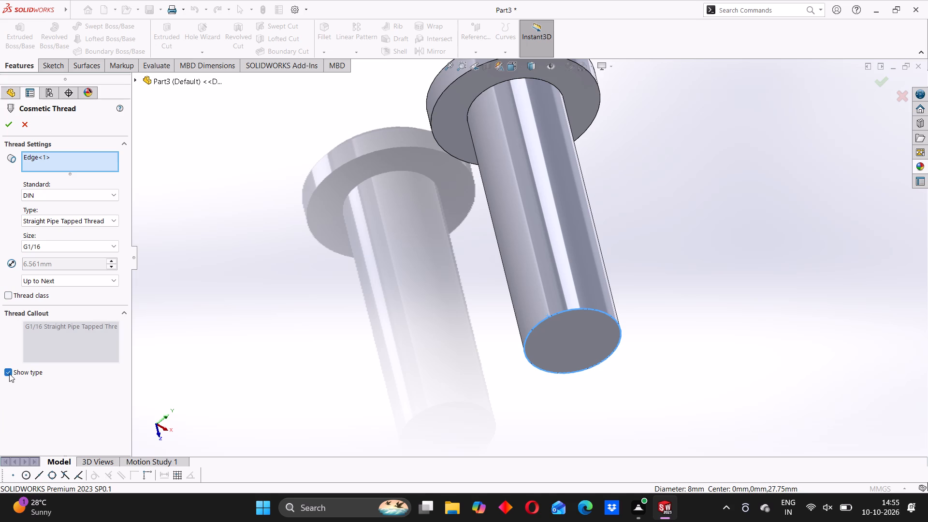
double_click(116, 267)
Set the cosmetic thread's end condition to Blind with a depth of 3 mm.
left_click(97, 285)
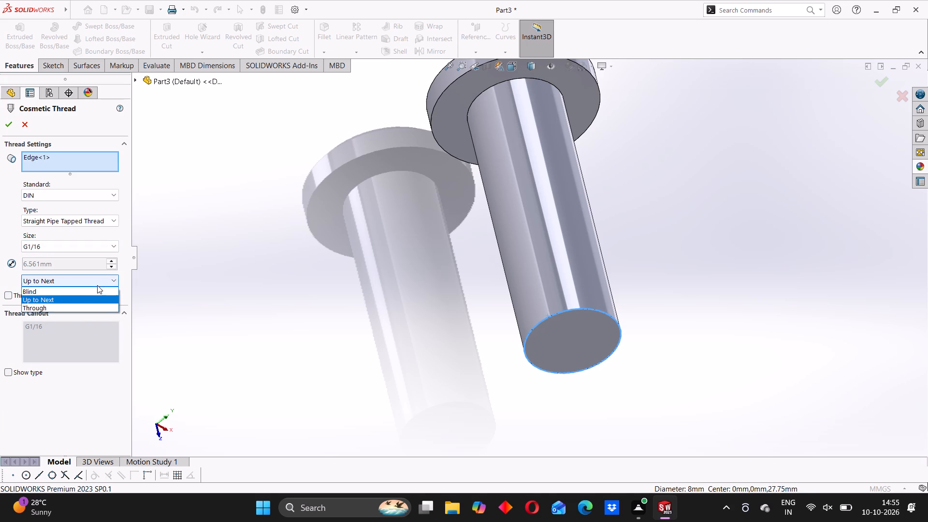
left_click(34, 294)
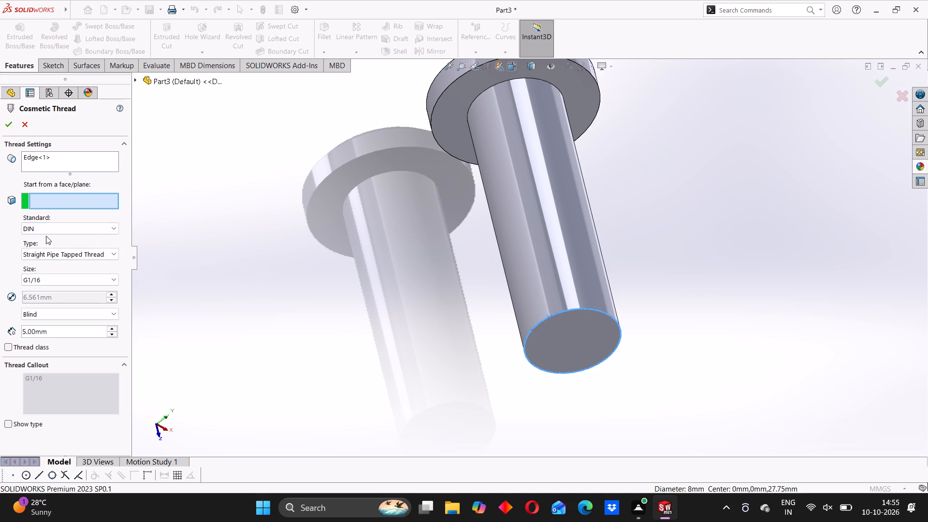
left_click_drag(62, 327, 23, 315)
key("3")
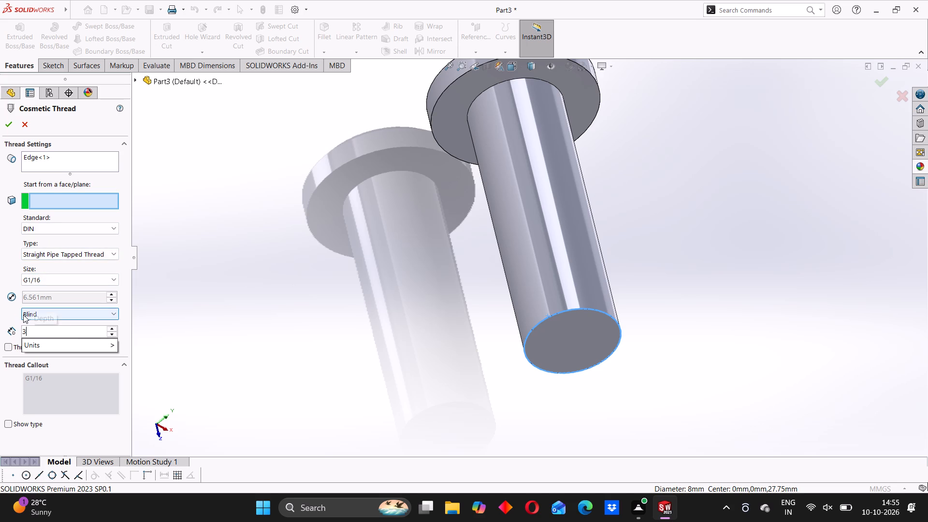
key("Return")
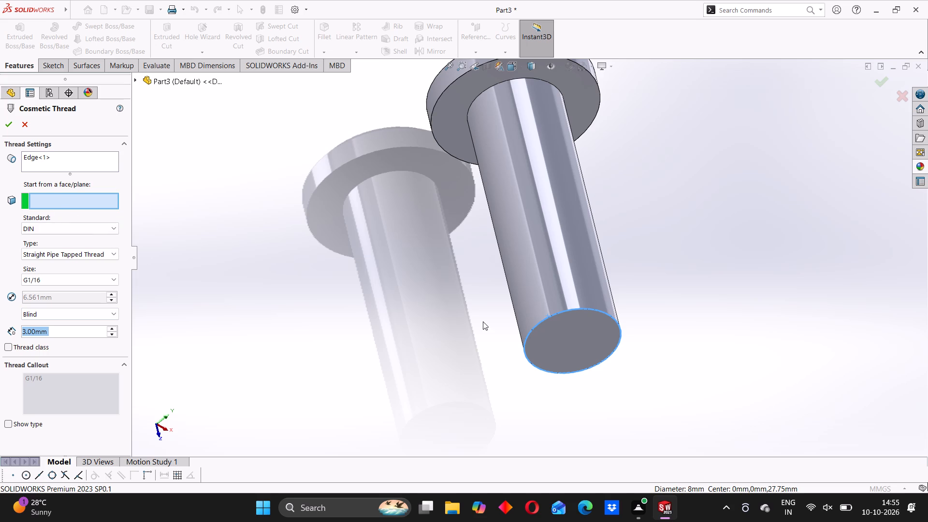
Set the shank's flat end face as the thread's start face and complete the G1/16 cosmetic thread.
left_click(550, 249)
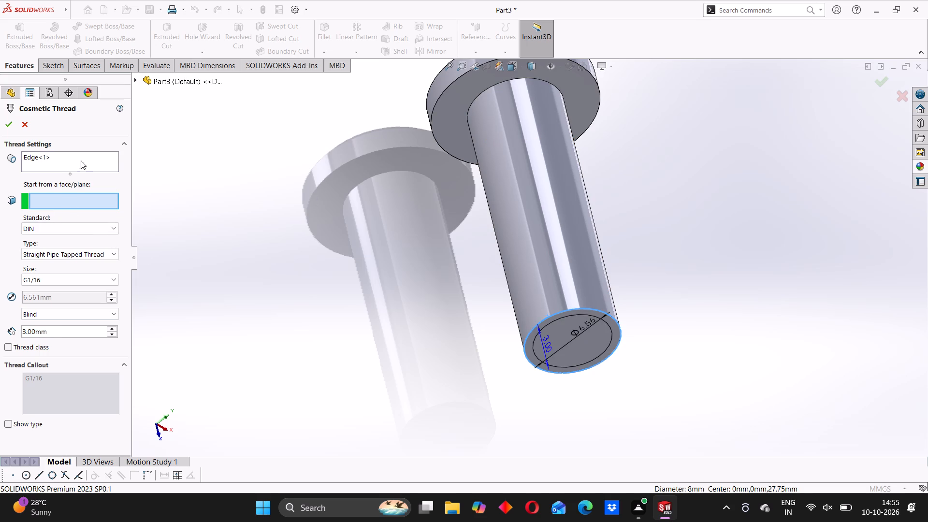
left_click(61, 204)
left_click(551, 243)
left_click(562, 333)
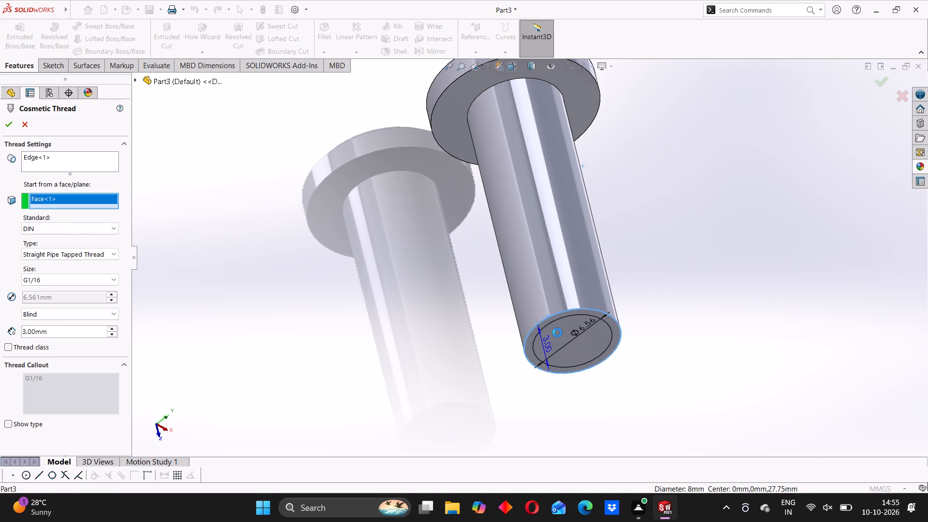
left_click(44, 295)
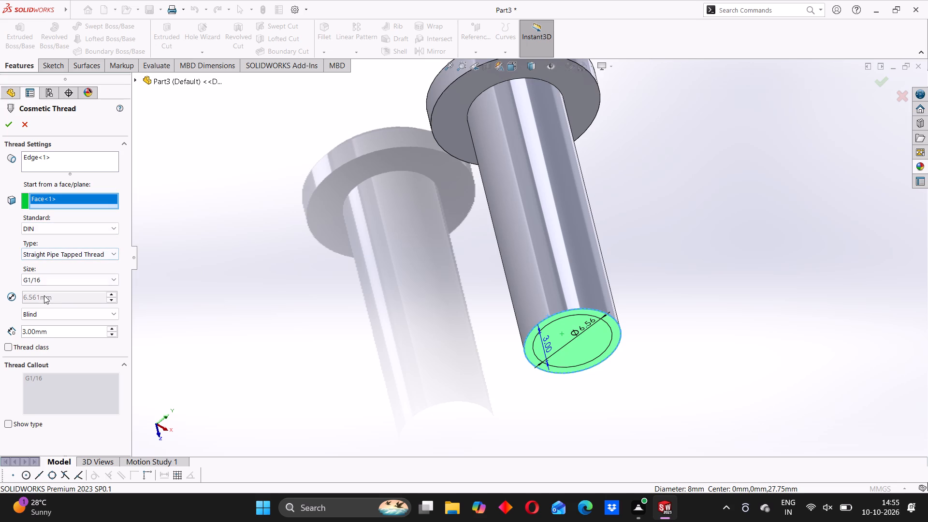
left_click(7, 131)
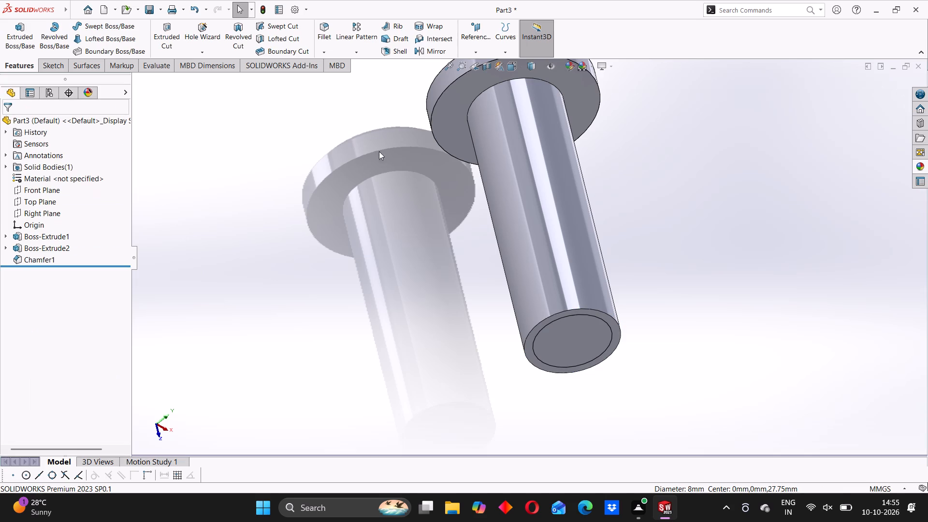
Enable shaded cosmetic threads in the document's detailing properties.
left_click(299, 10)
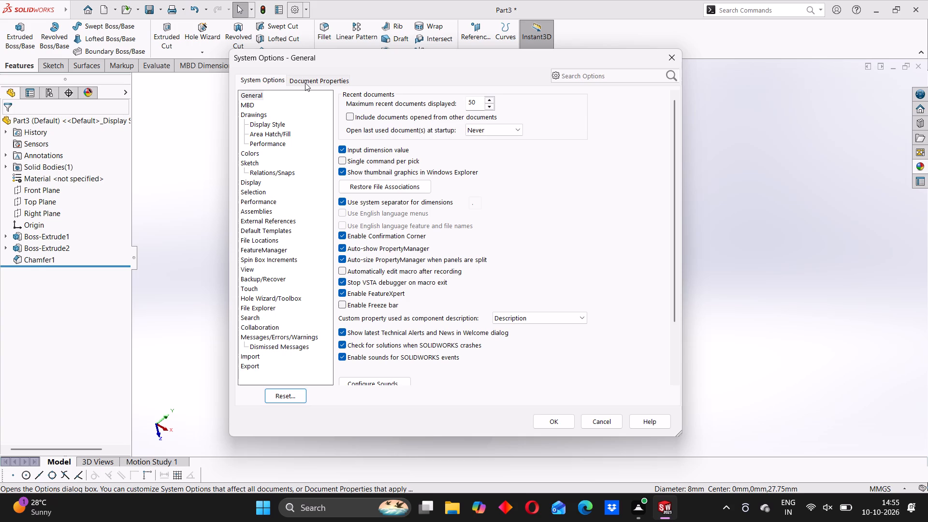
left_click(305, 83)
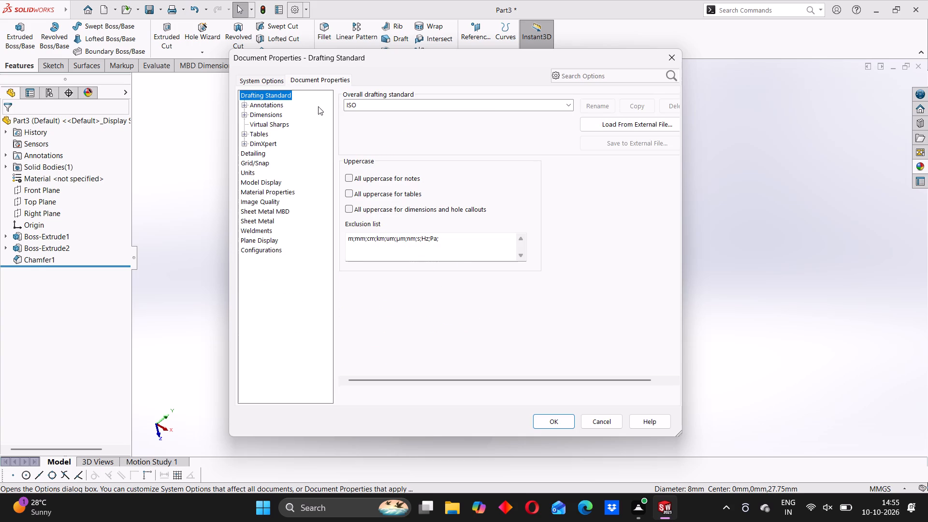
left_click(265, 154)
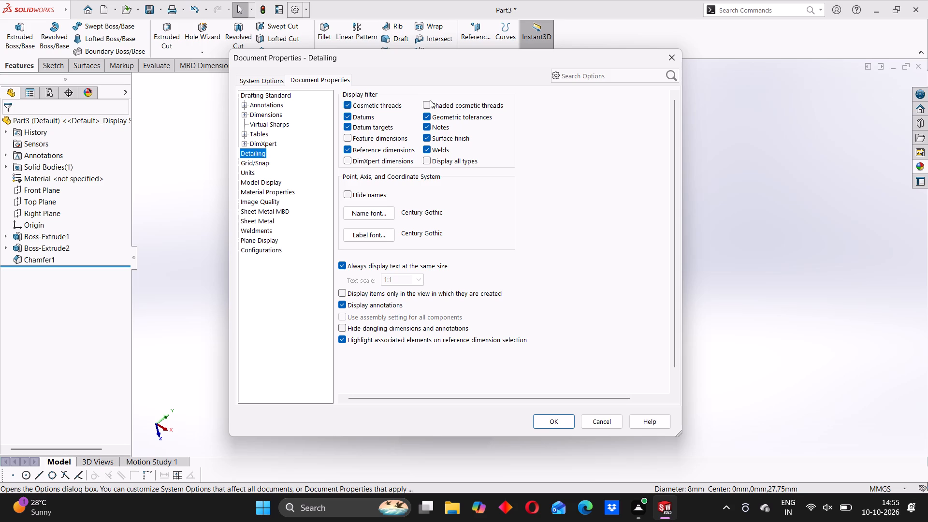
left_click(427, 105)
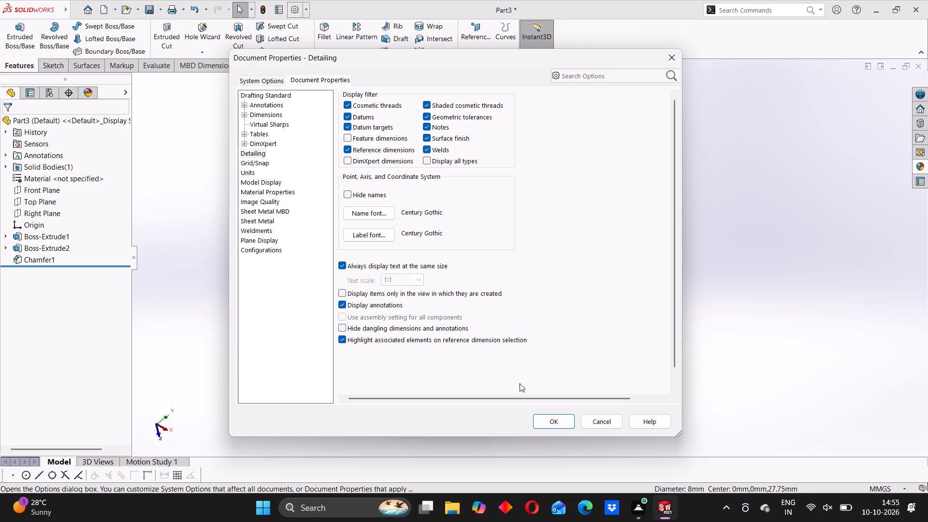
left_click(541, 420)
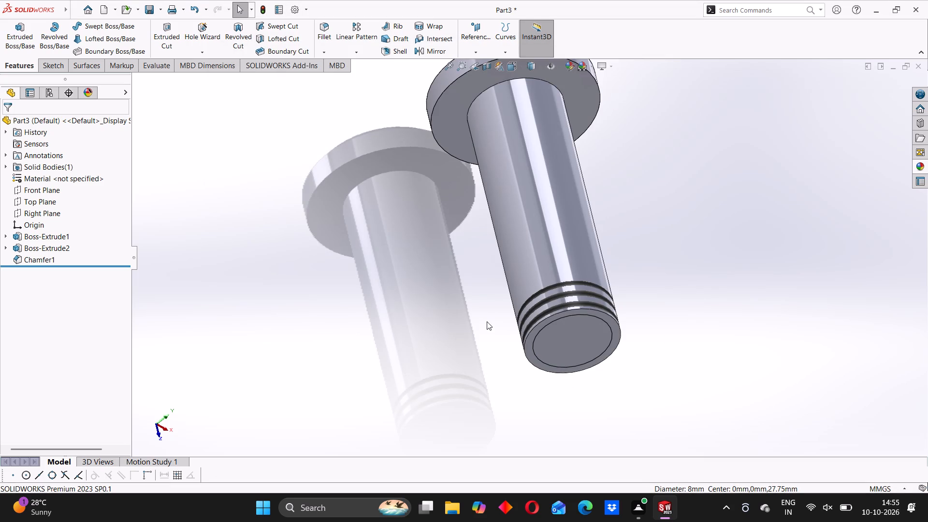
Examine the shaded thread at the shank's free end and review the cosmetic thread's settings.
left_click_drag(487, 328, 533, 292)
middle_click_drag(503, 333, 622, 329)
scroll(530, 323, "up", 1)
middle_click_drag(592, 328, 427, 398)
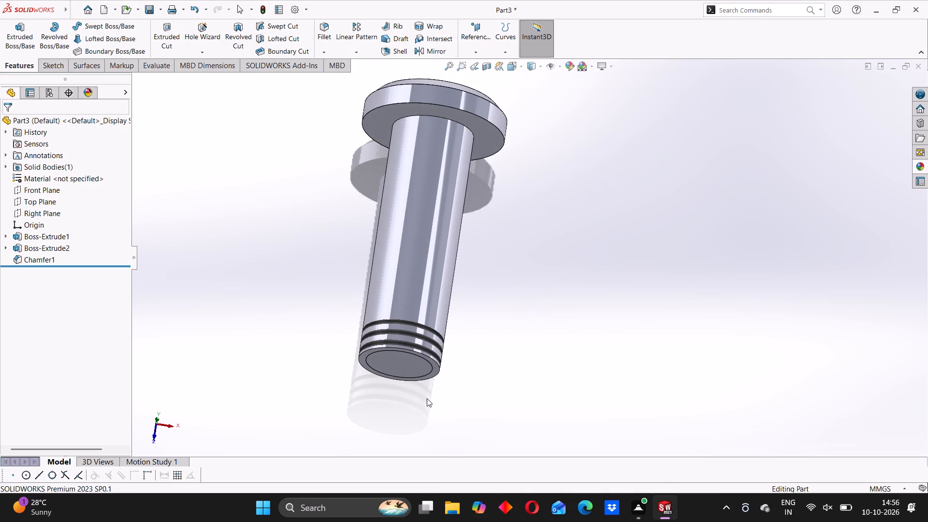
scroll(428, 398, "down", 5)
scroll(419, 367, "up", 4)
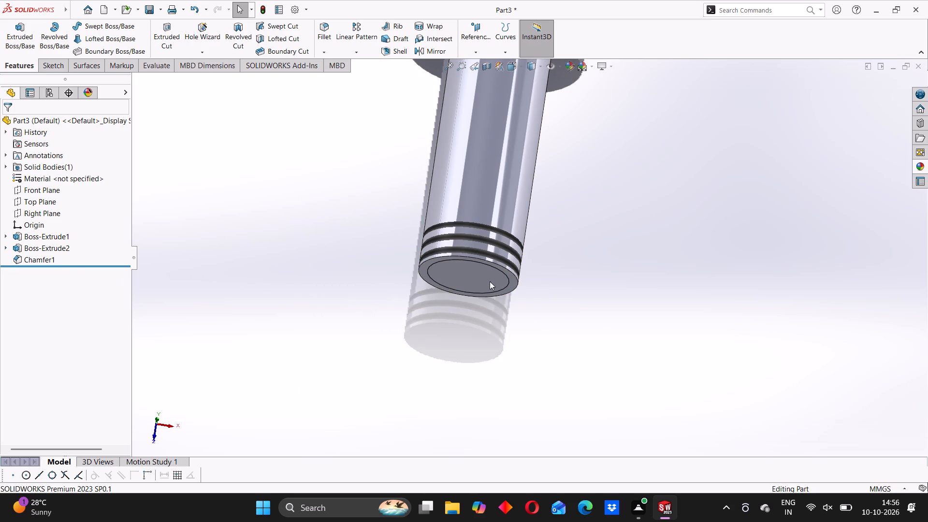
left_click(492, 254)
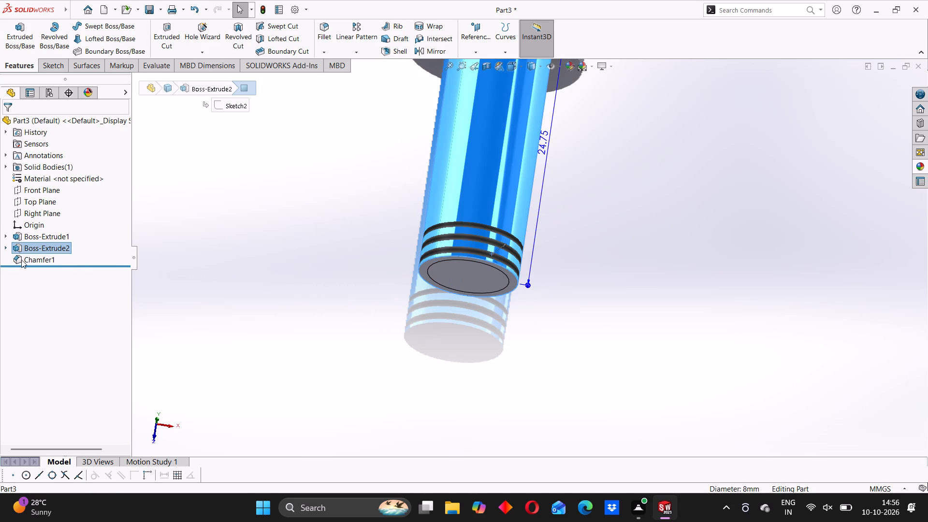
left_click(4, 246)
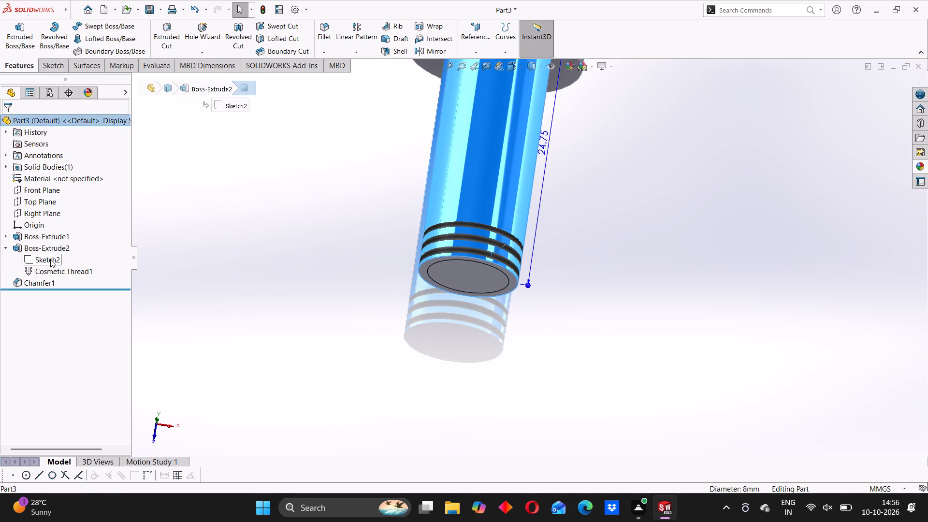
left_click(84, 268)
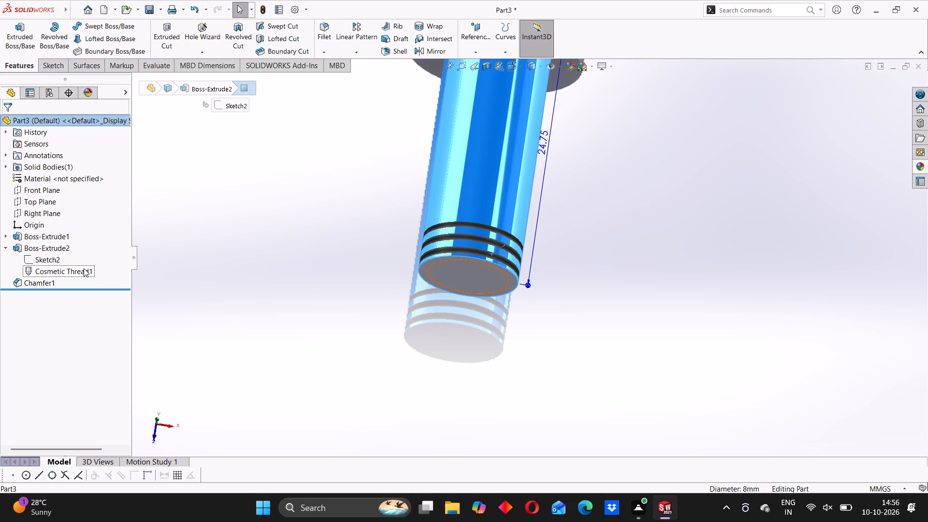
left_click(99, 245)
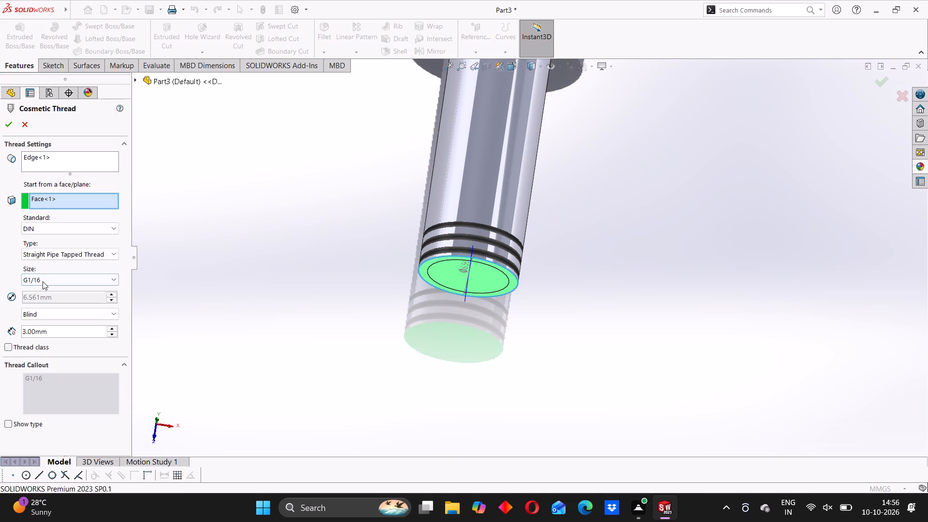
left_click(4, 122)
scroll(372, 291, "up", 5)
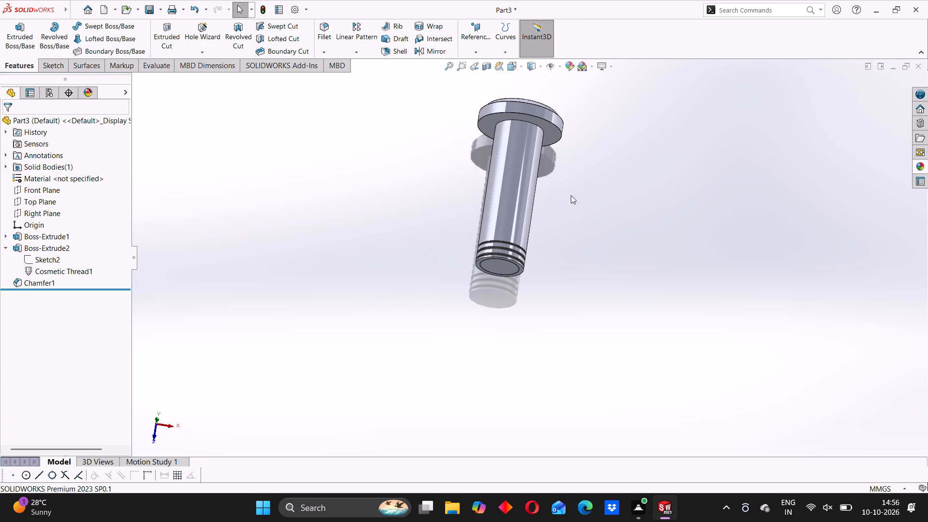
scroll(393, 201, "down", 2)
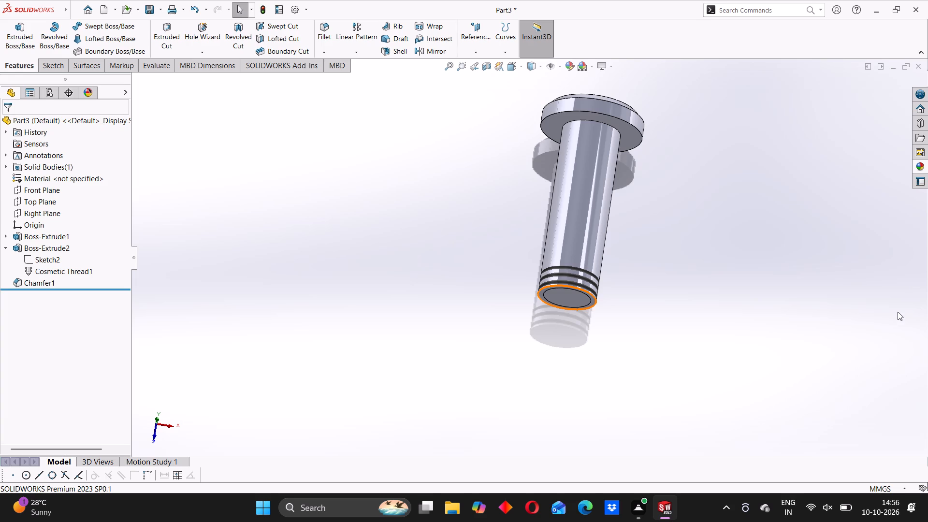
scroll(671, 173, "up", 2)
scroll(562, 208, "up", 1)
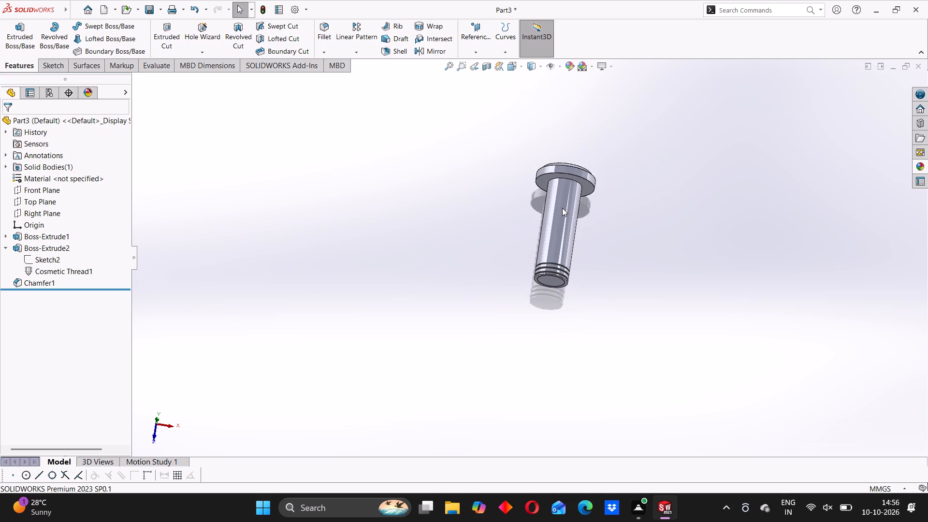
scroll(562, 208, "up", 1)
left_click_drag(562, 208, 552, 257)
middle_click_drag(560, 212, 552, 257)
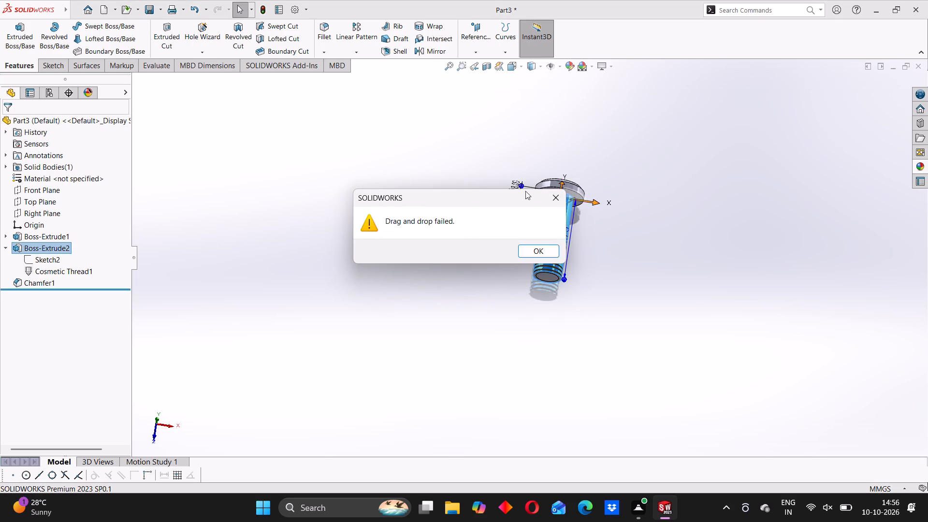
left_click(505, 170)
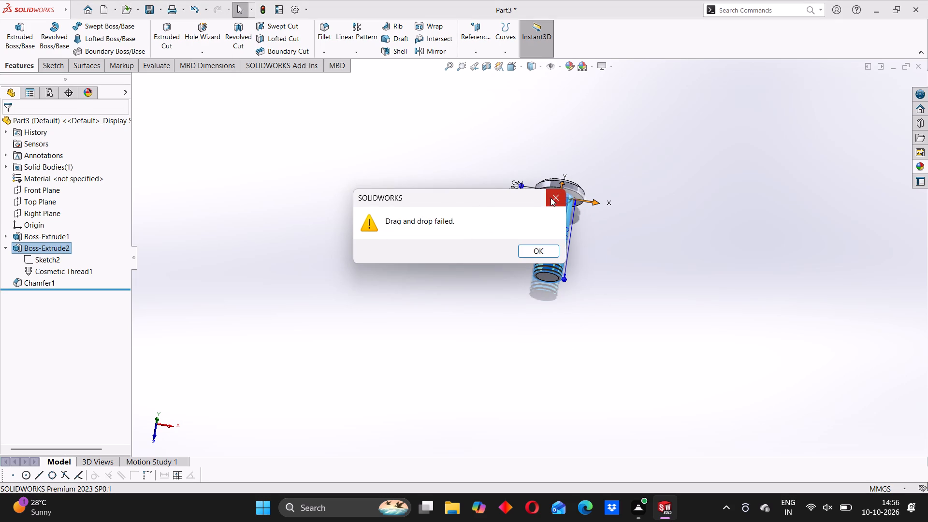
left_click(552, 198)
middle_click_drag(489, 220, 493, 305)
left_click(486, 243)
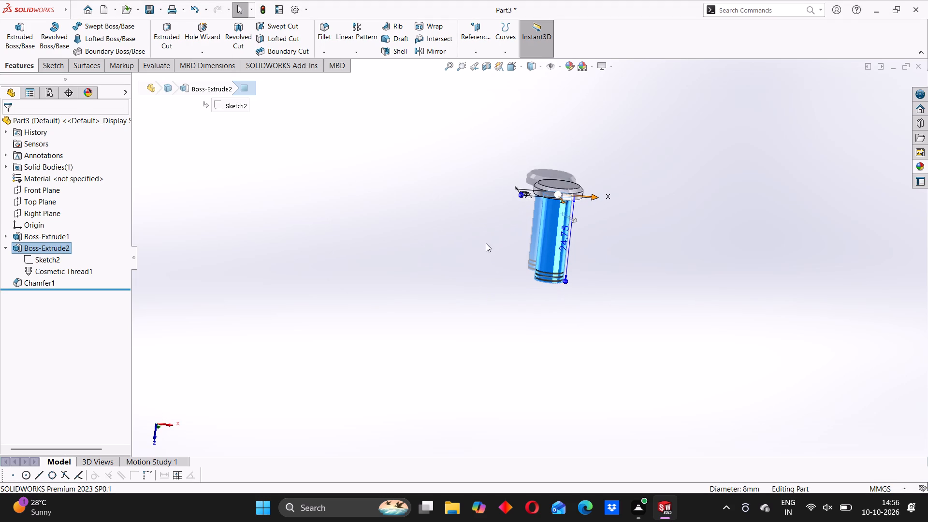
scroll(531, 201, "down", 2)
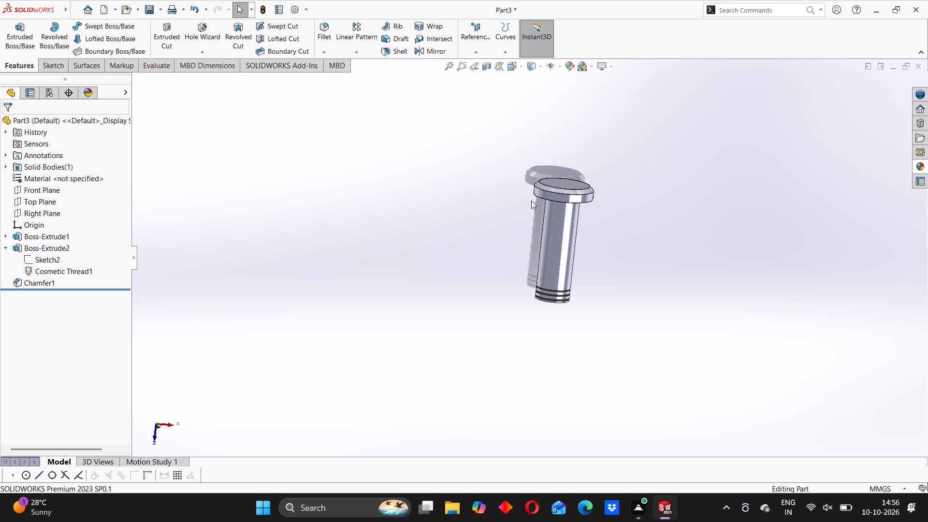
Save the part as PIN 1 in the ASSEMBLY 15 folder, rebuilding the document before saving.
left_click(160, 11)
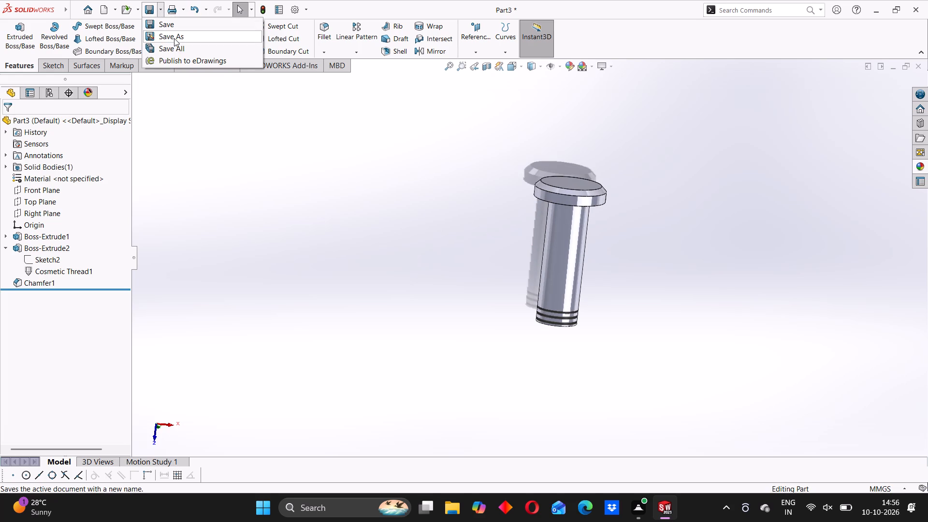
left_click(174, 38)
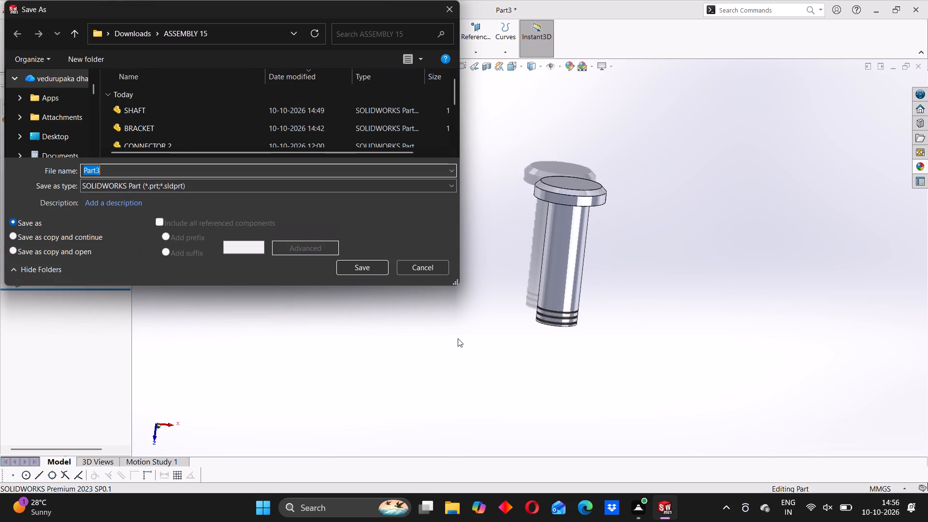
type("PIN 1")
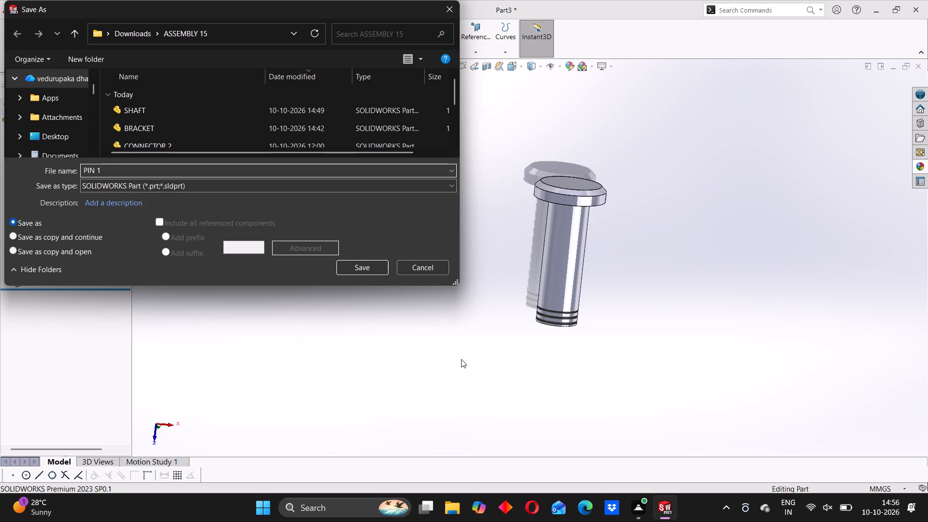
left_click(367, 267)
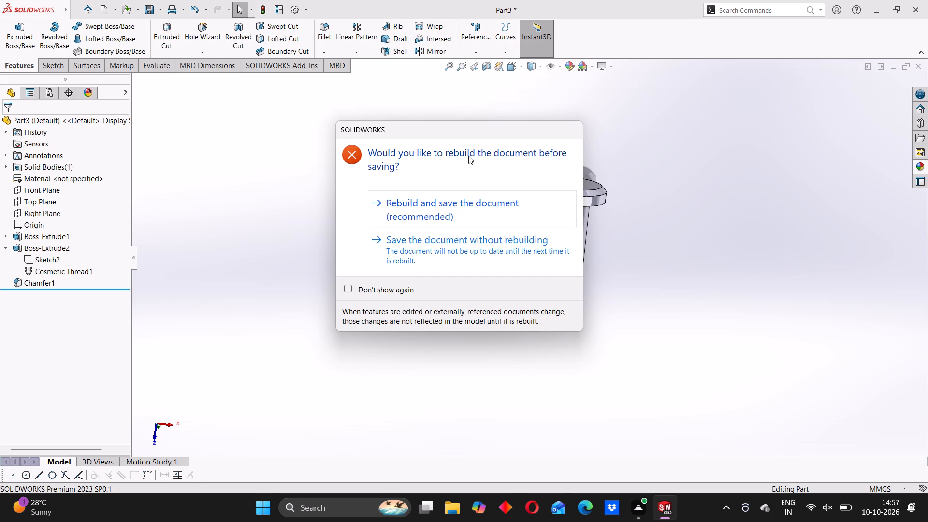
left_click(437, 212)
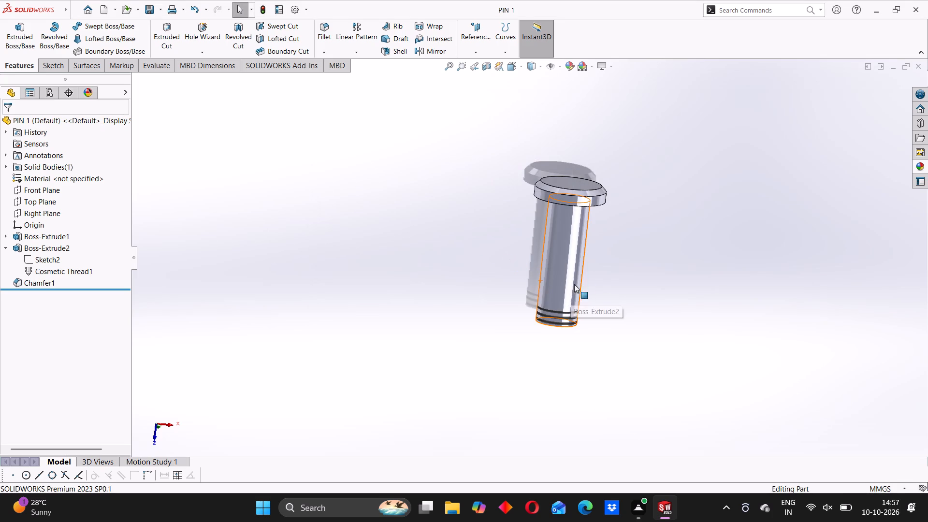
Export the pin as a PDF named PIN 1 to the ASSEMBLY 15 folder.
middle_click_drag(587, 244, 524, 246)
middle_click_drag(502, 230, 529, 238)
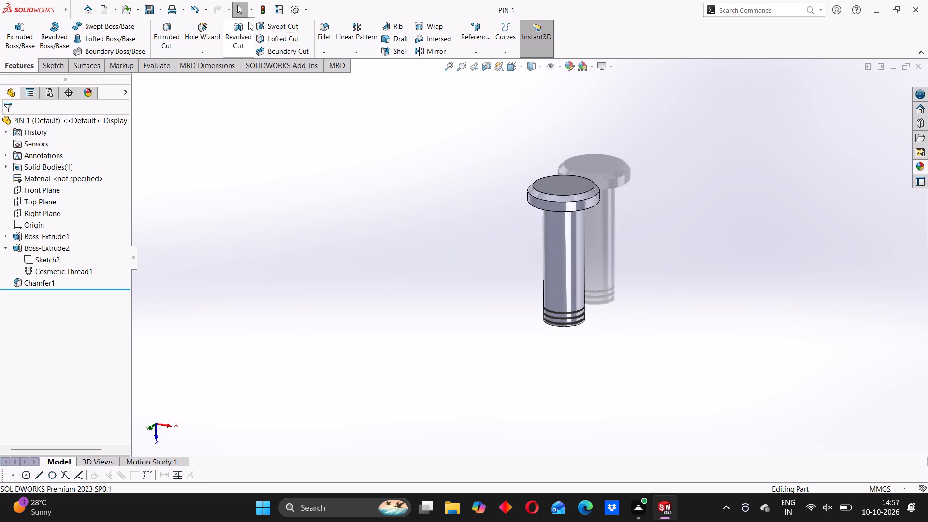
left_click(161, 15)
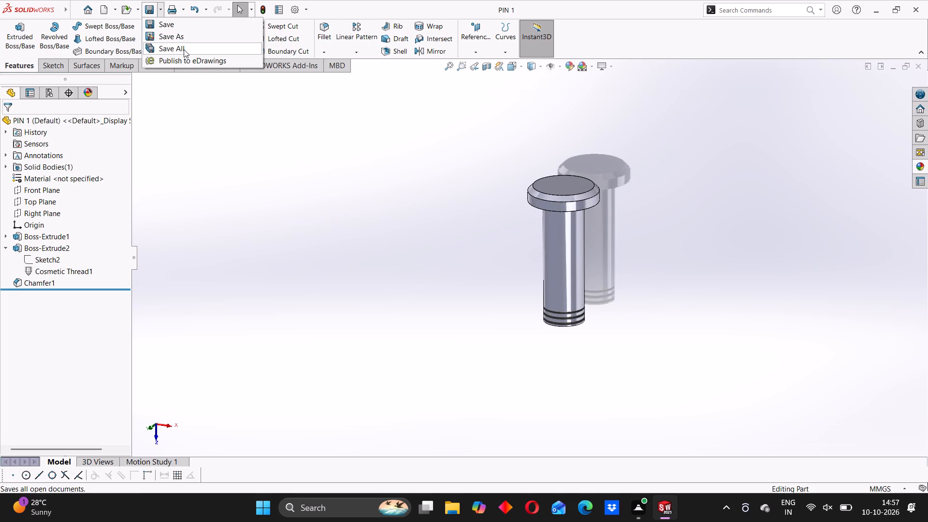
left_click(184, 37)
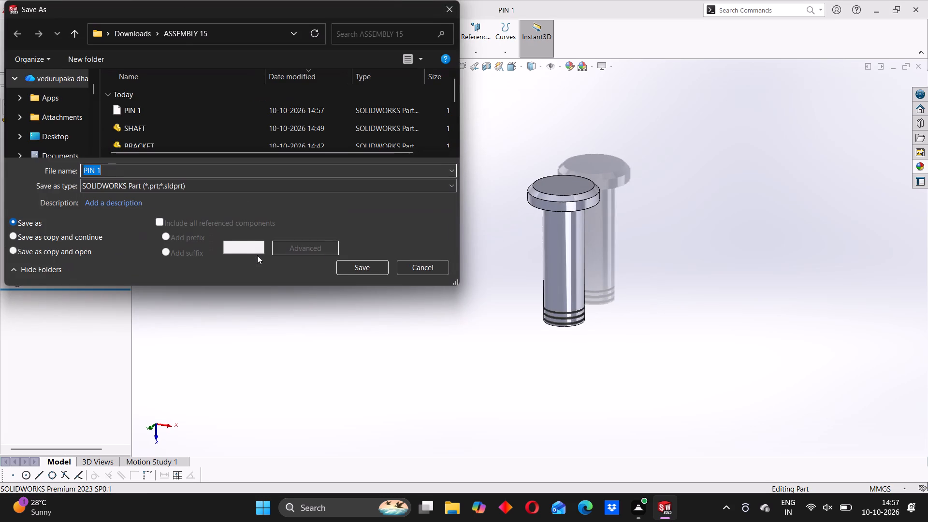
left_click(255, 189)
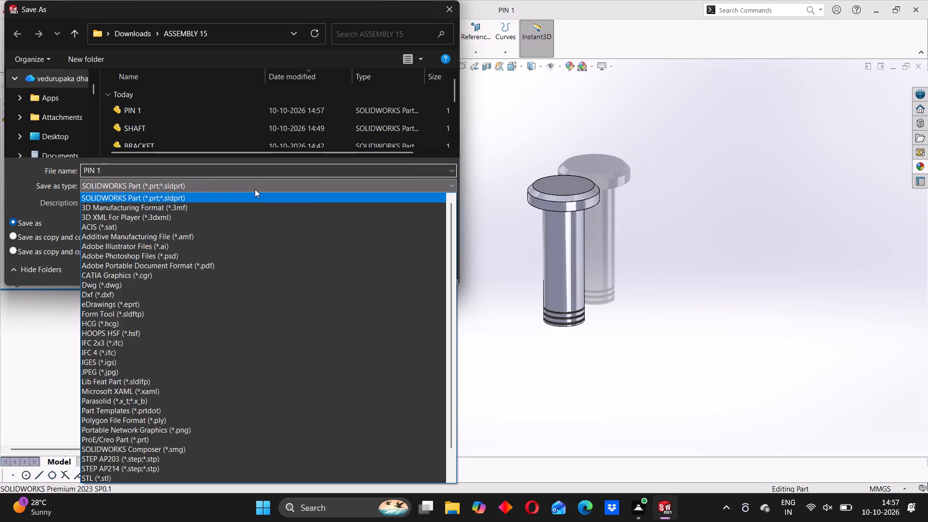
left_click(202, 268)
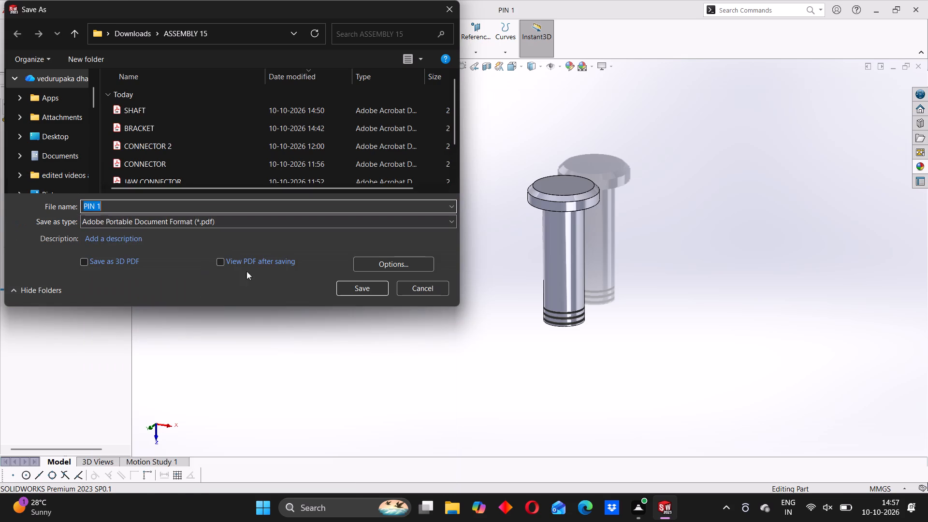
left_click(352, 294)
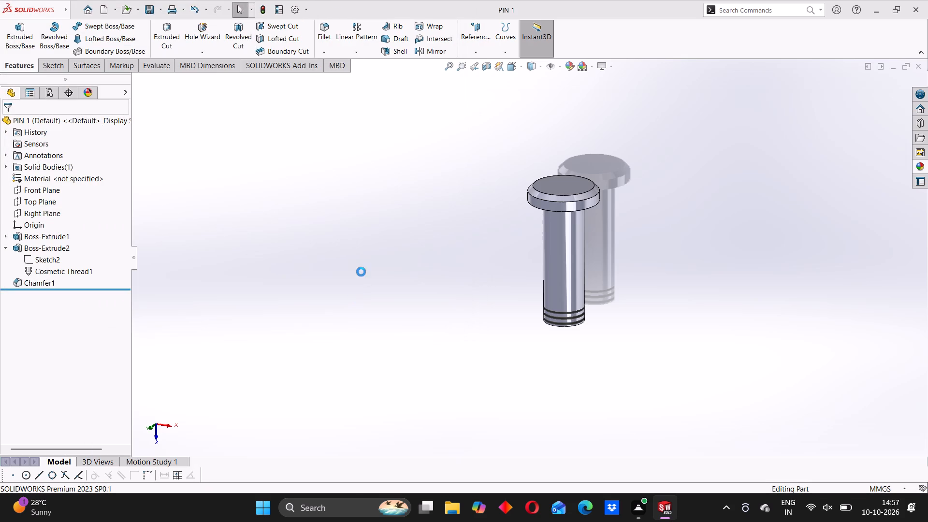
Create a new part document and close the finished PIN 1 part.
scroll(566, 257, "down", 1)
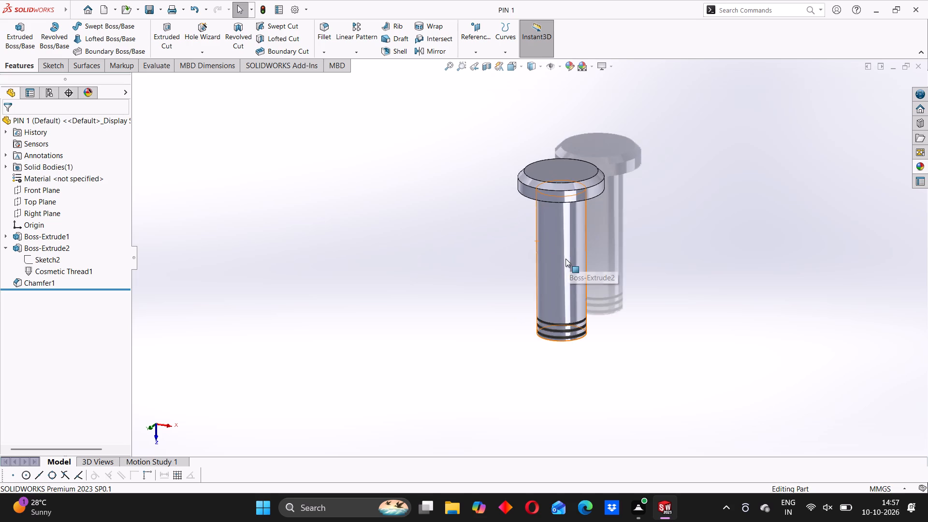
scroll(565, 259, "down", 1)
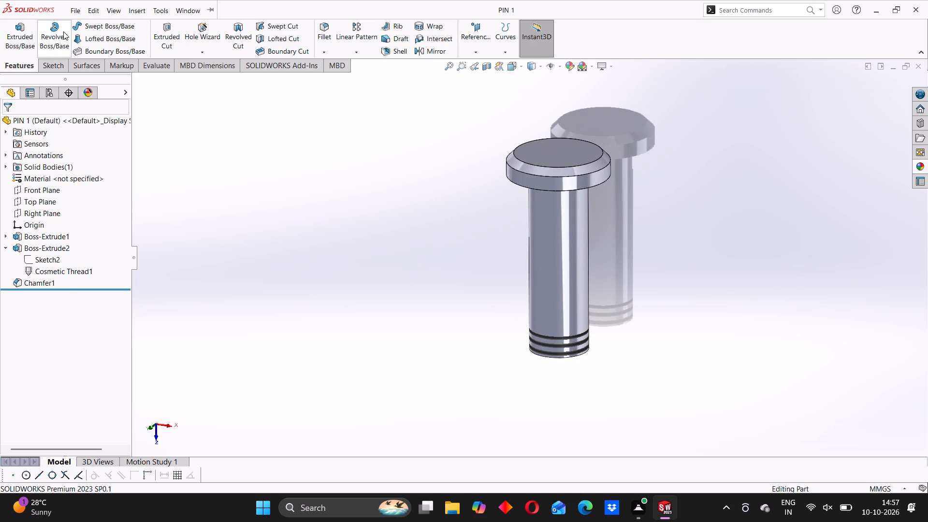
left_click(271, 174)
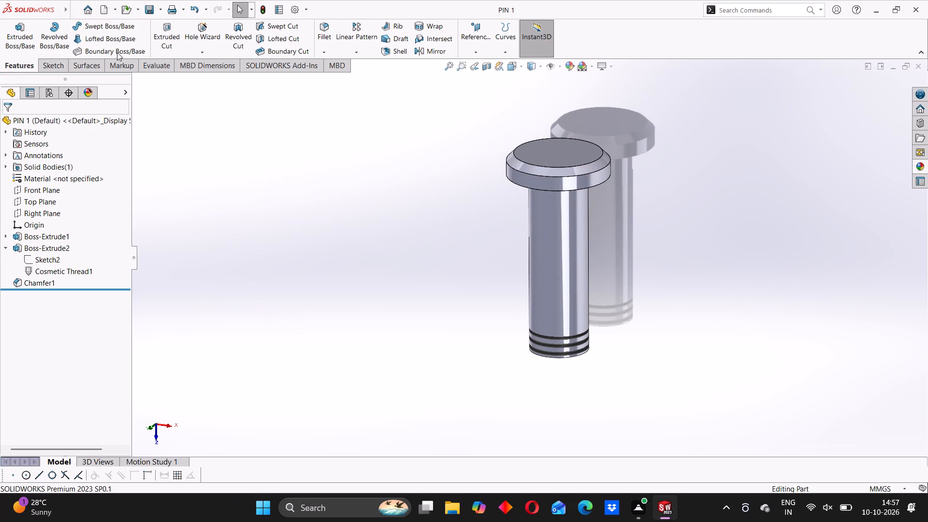
left_click(87, 12)
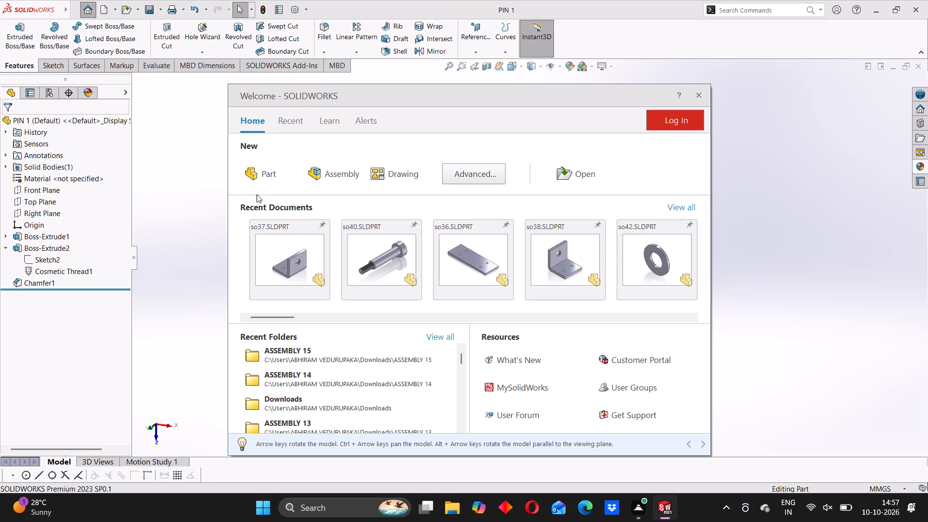
left_click(249, 169)
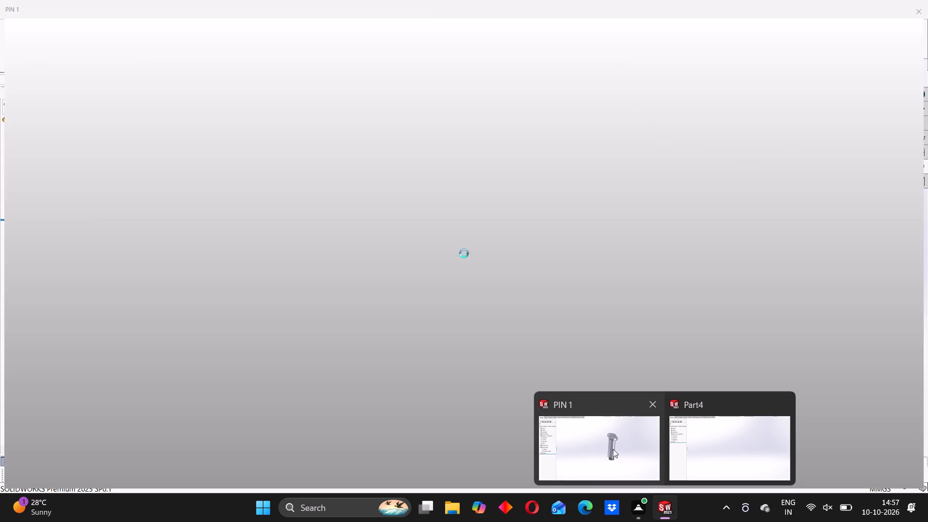
left_click(613, 449)
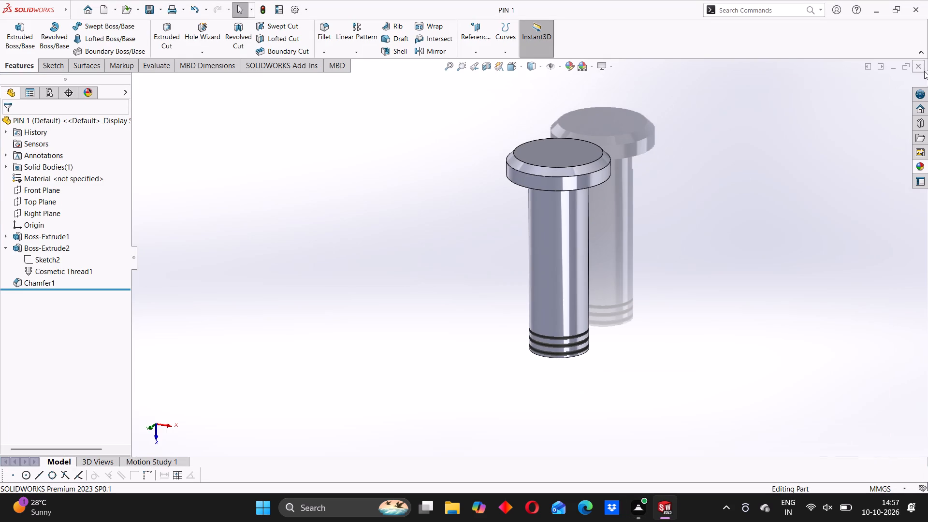
left_click(918, 65)
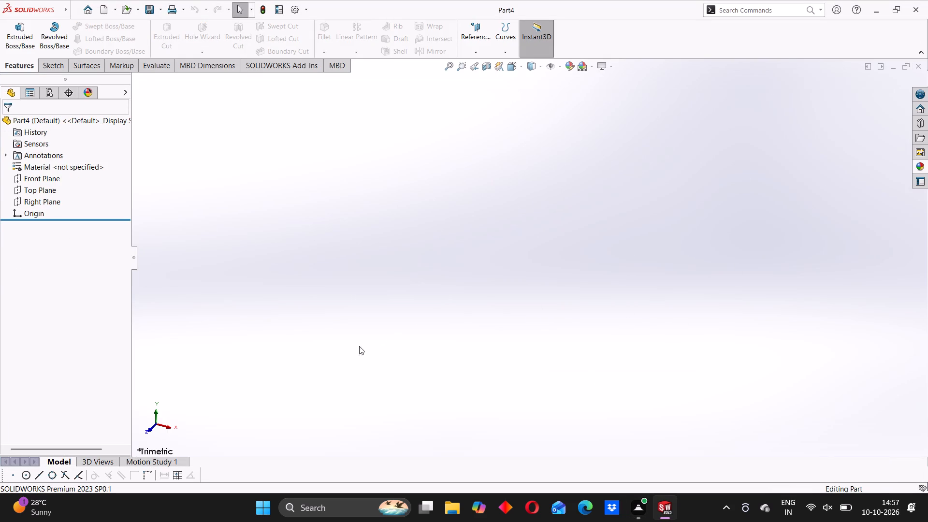
On the Front Plane, sketch a six-sided inscribed-circle polygon centred on the origin, about 51 mm across opposite corners.
left_click(49, 178)
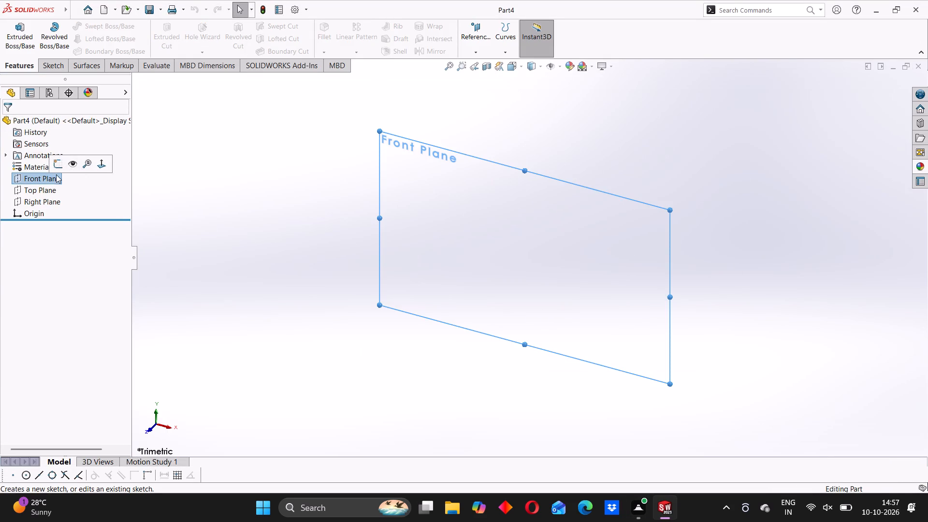
left_click(60, 166)
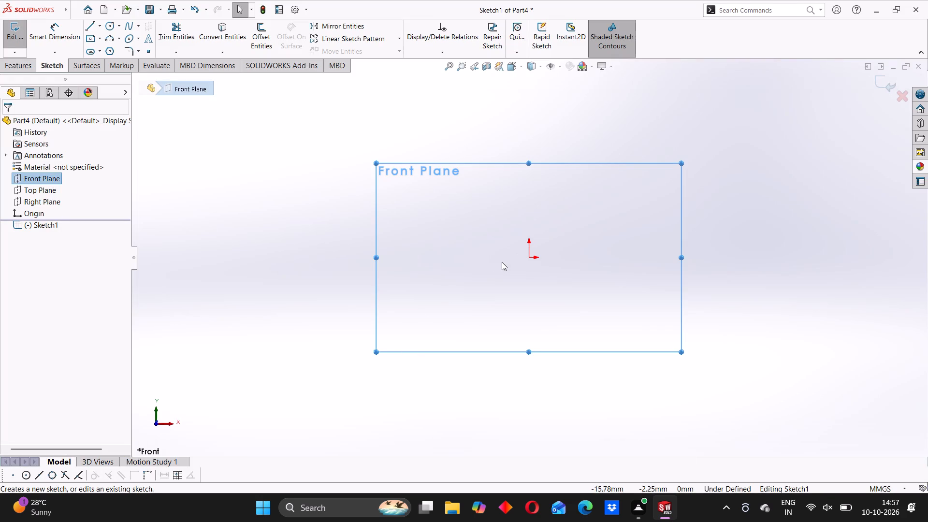
scroll(531, 257, "down", 2)
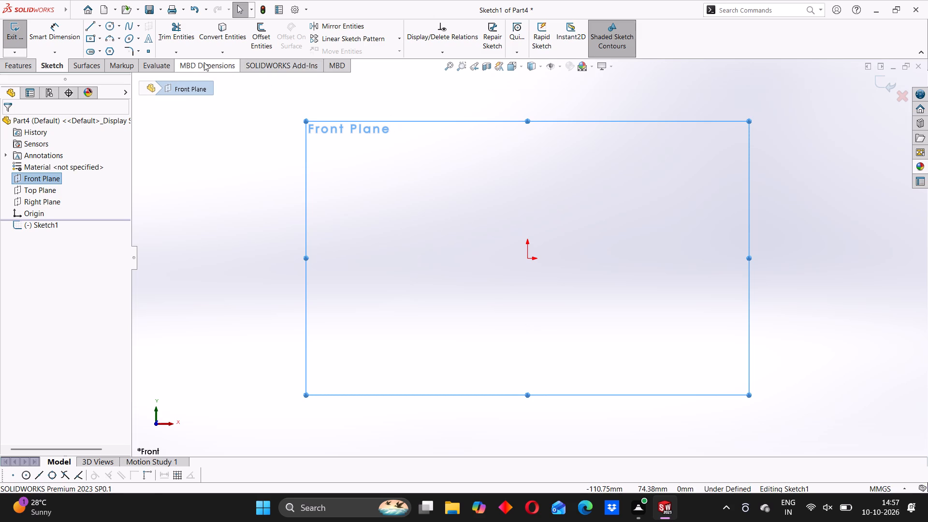
left_click(104, 50)
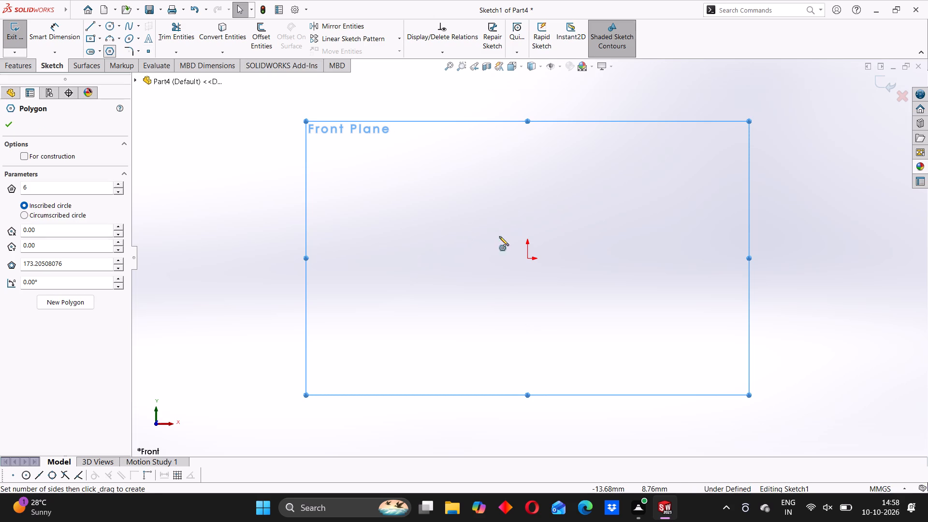
left_click(528, 260)
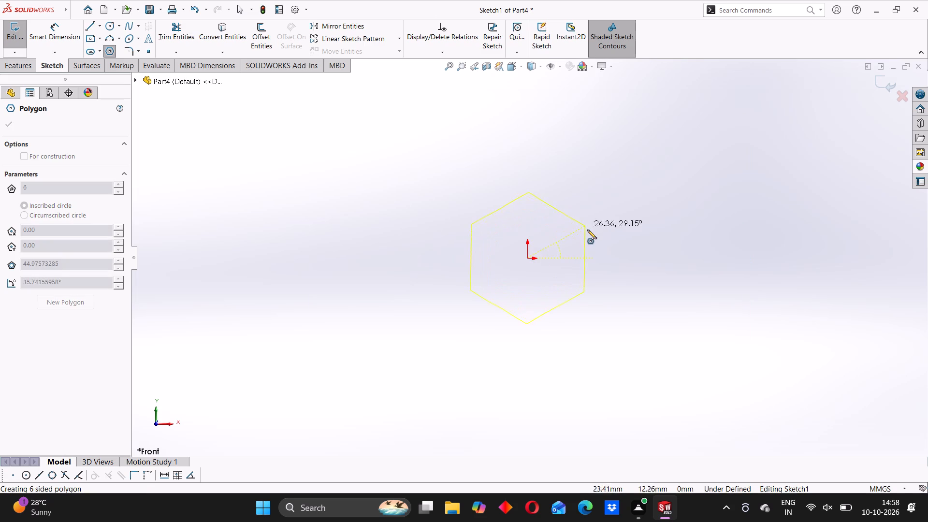
left_click(562, 311)
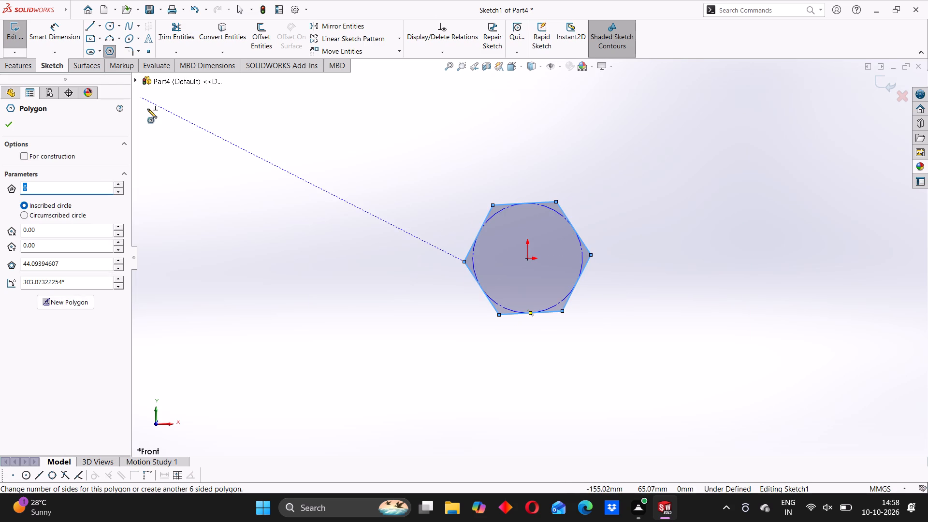
key("Escape")
key("Escape")
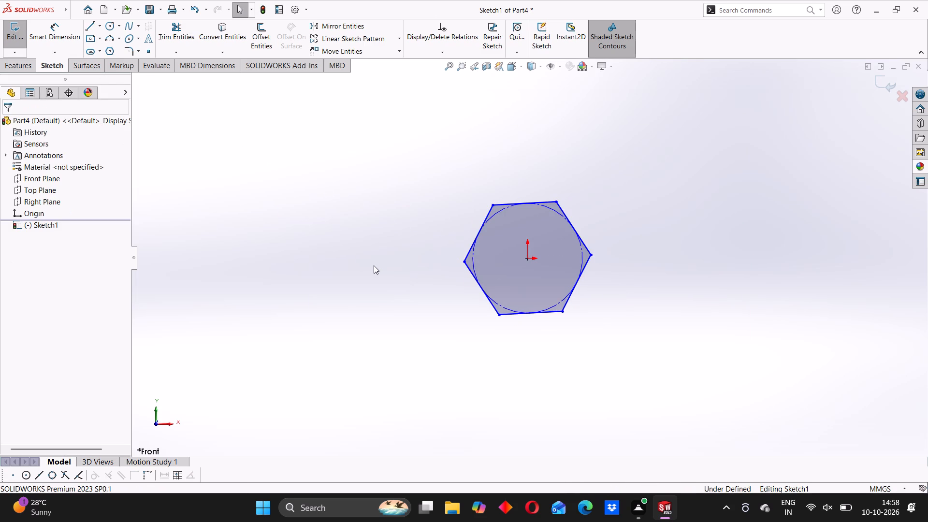
Make the hexagon's upper edge horizontal with a sketch relation.
left_click(505, 203)
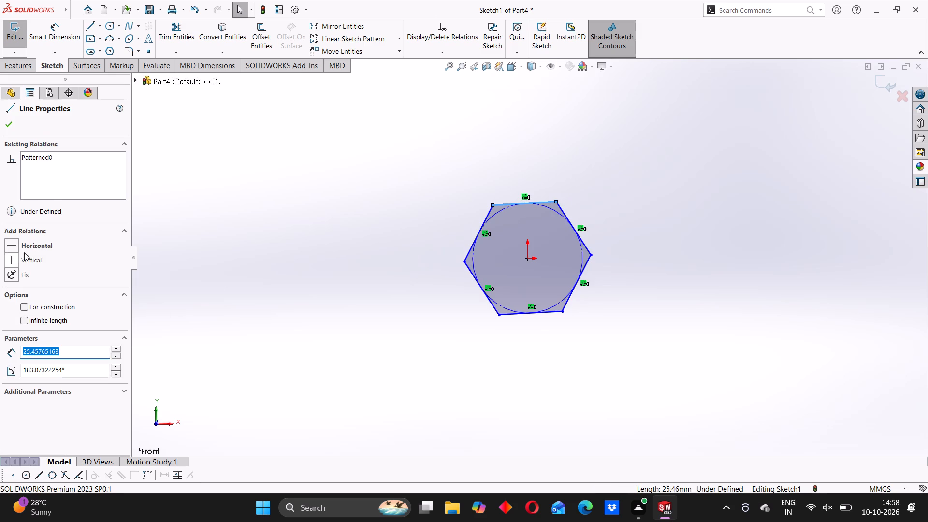
left_click(17, 248)
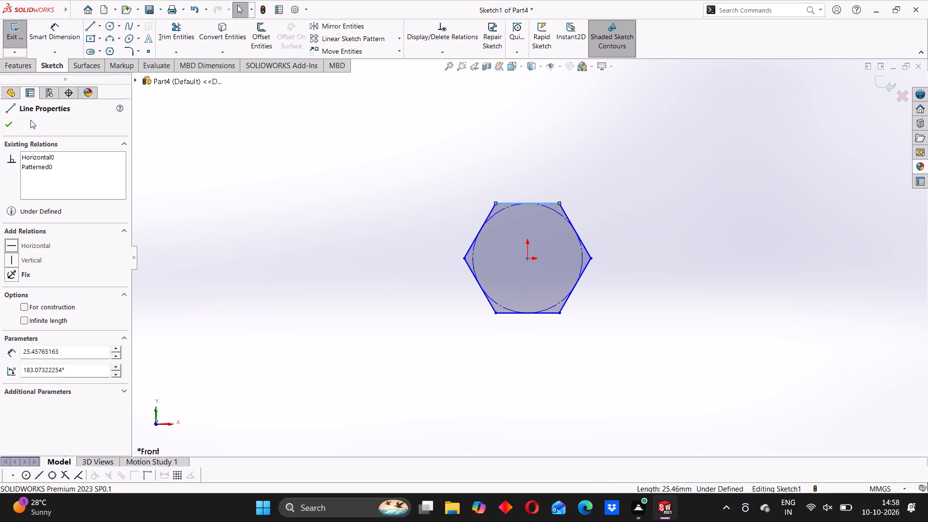
left_click(8, 129)
Dimension the hexagon's width across its two opposite side corners as 14 mm.
left_click(46, 26)
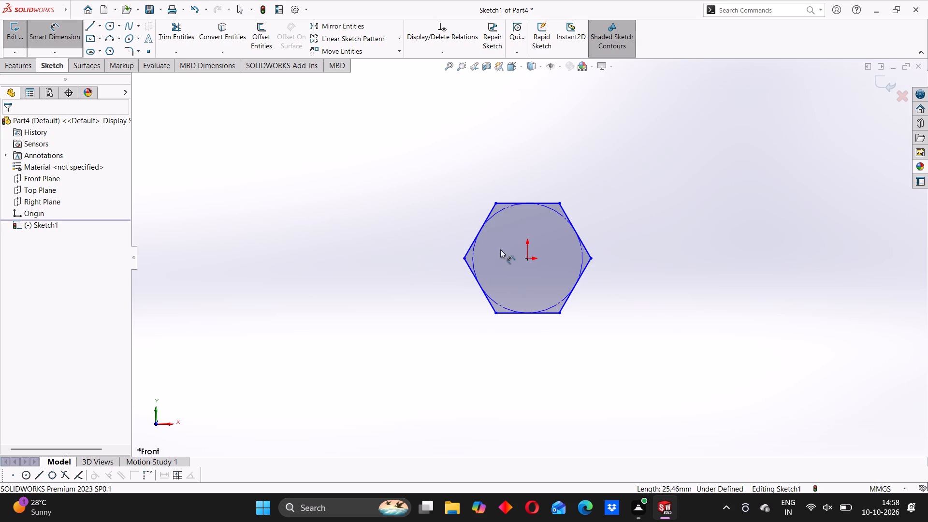
left_click(463, 260)
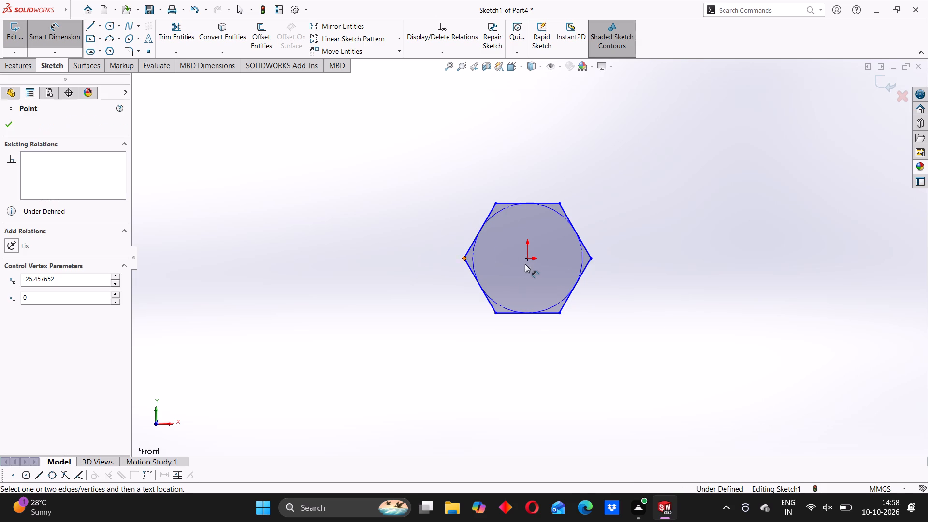
left_click(592, 256)
left_click(541, 168)
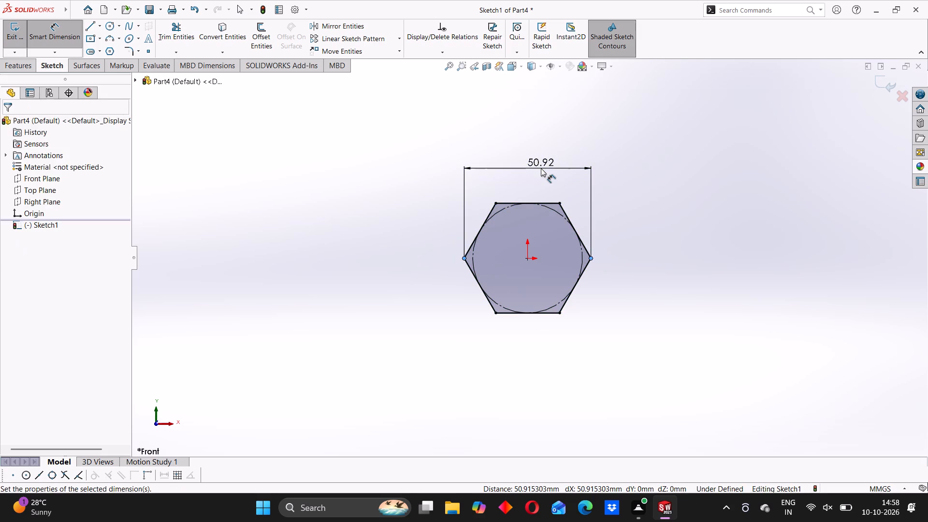
type("14")
key("Return")
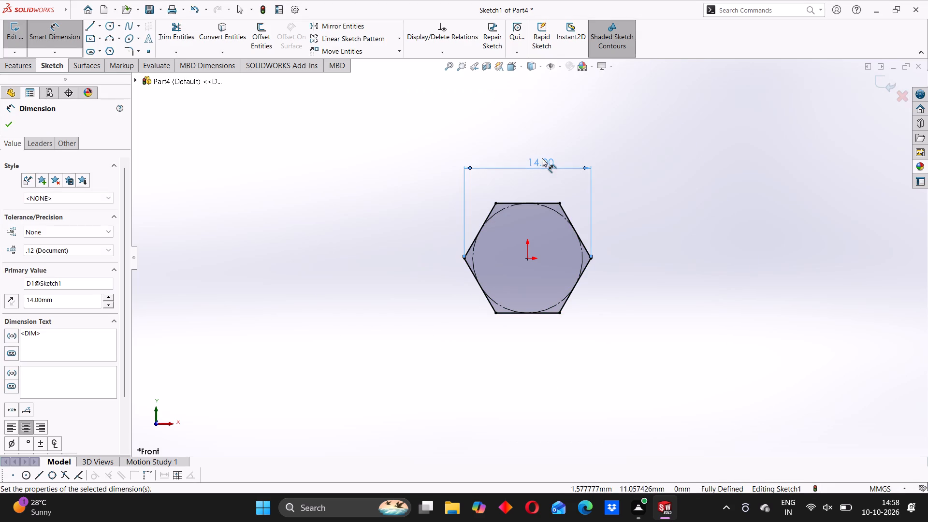
scroll(542, 158, "up", 1)
left_click(410, 217)
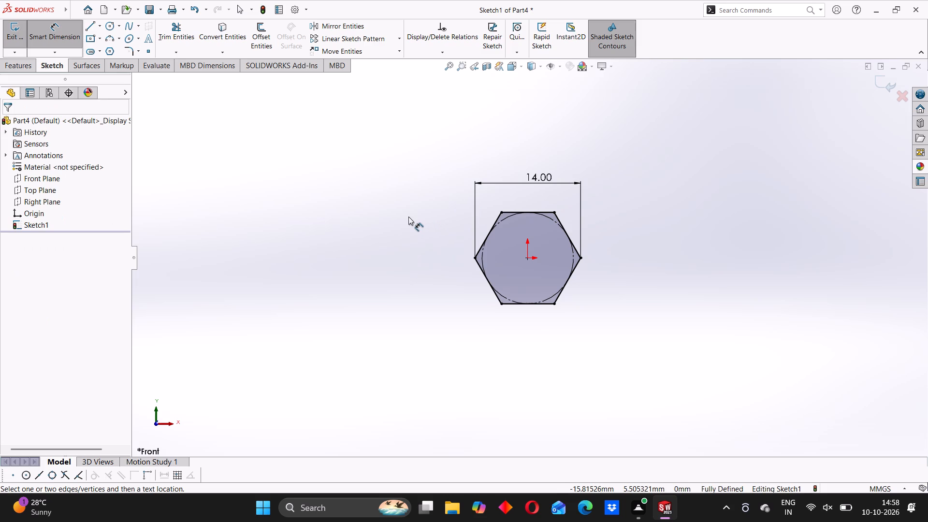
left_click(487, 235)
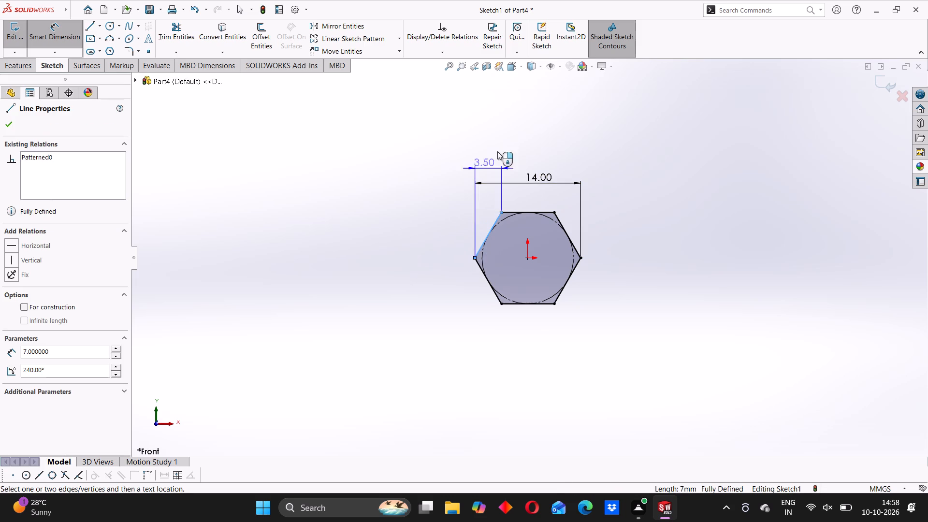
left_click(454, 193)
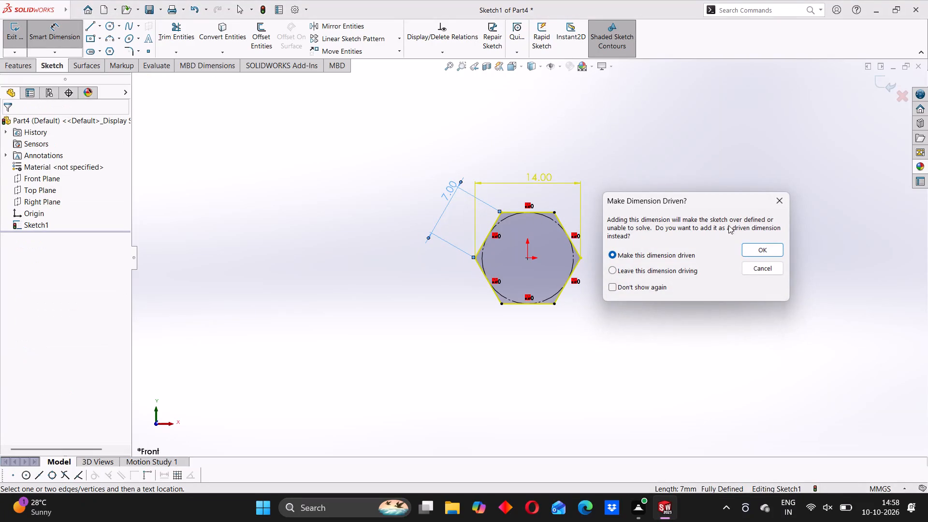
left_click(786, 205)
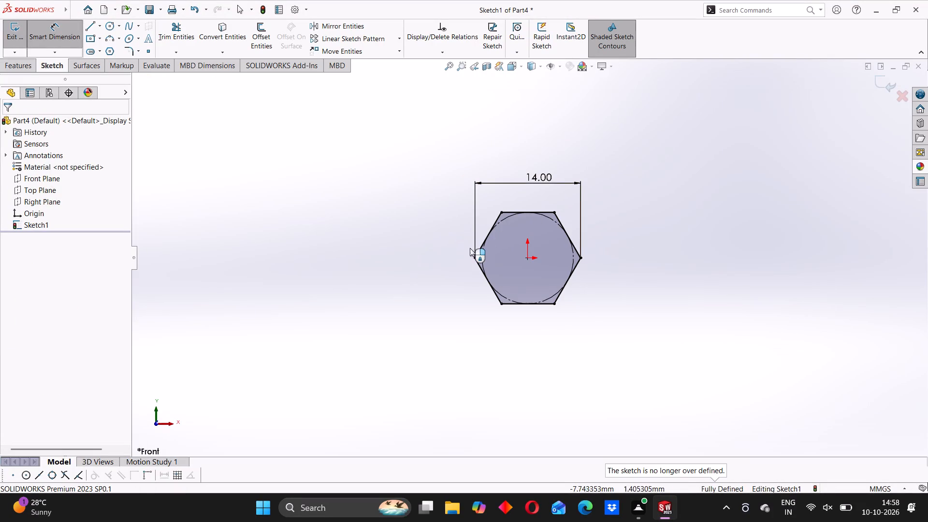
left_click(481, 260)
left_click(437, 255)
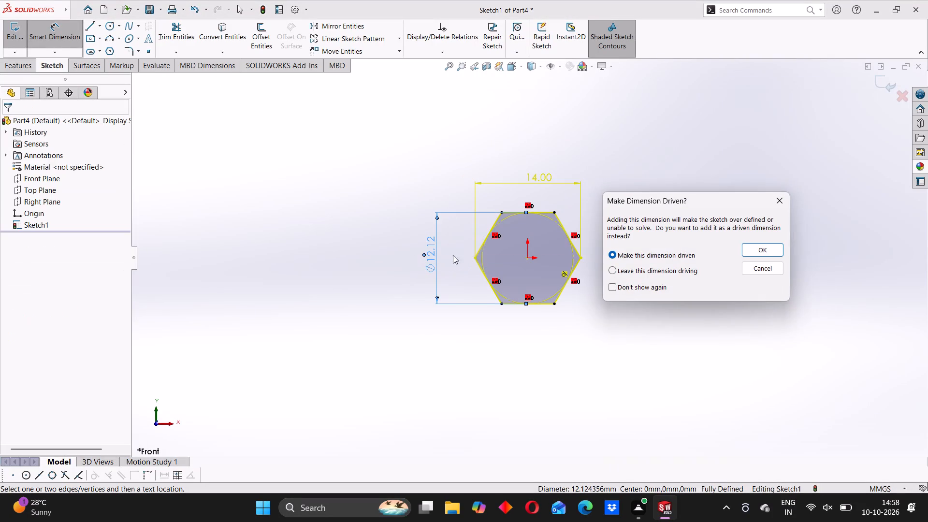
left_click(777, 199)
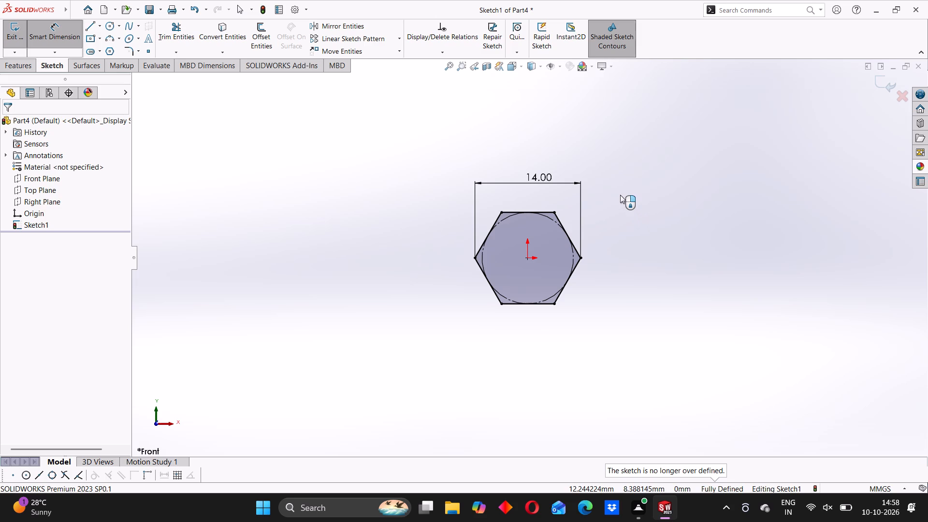
Extrude the hexagon sketch as a blind boss to a depth of 3 mm.
scroll(620, 195, "up", 1)
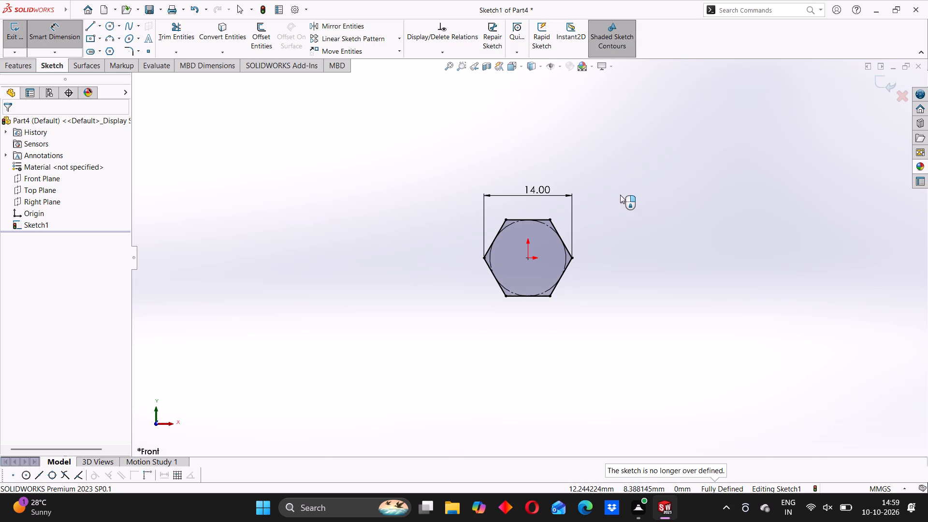
scroll(620, 195, "down", 1)
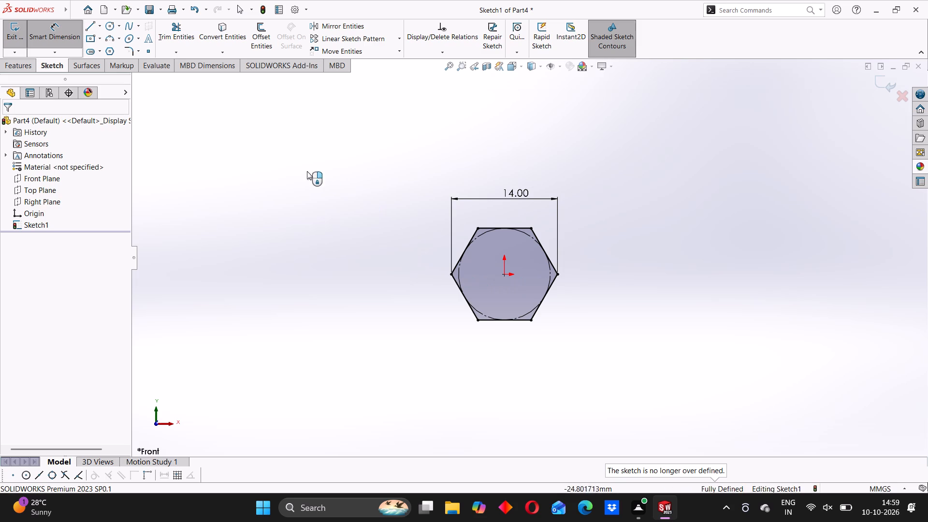
left_click(21, 68)
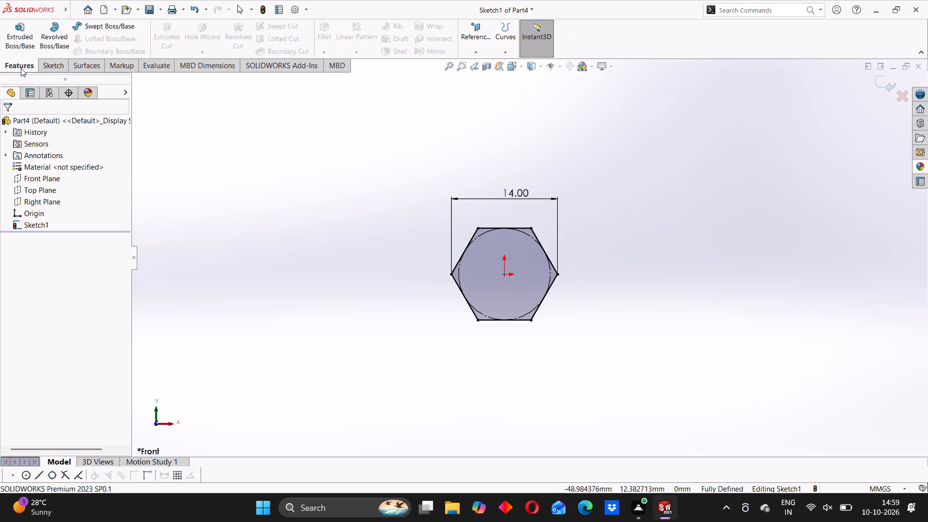
left_click(29, 35)
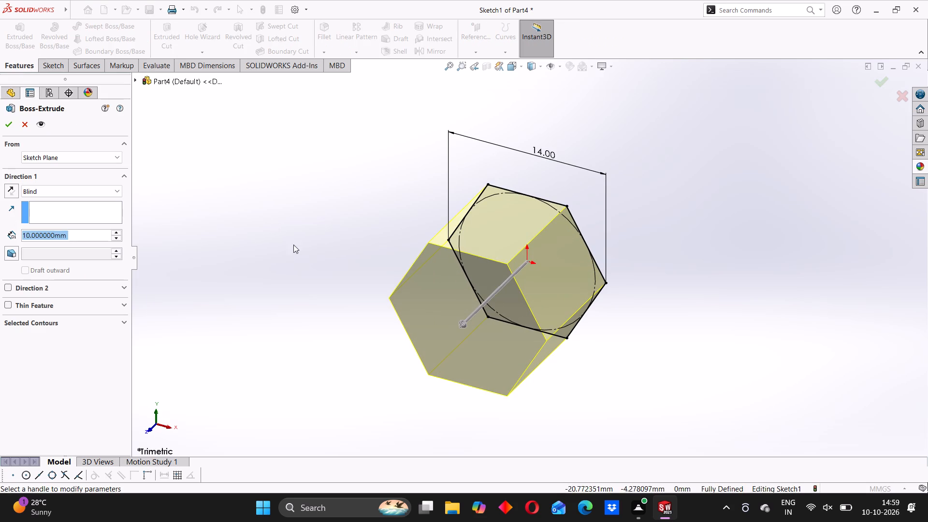
key("3")
key("Return")
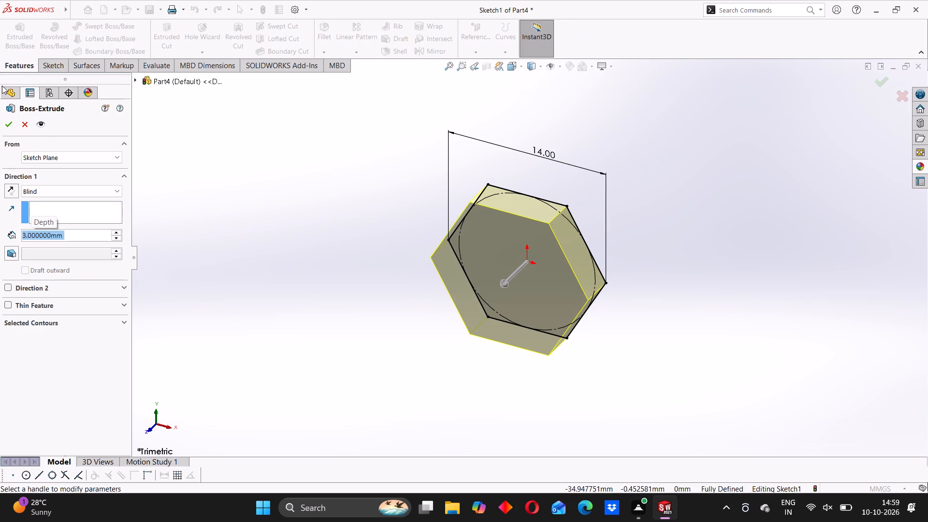
left_click(3, 126)
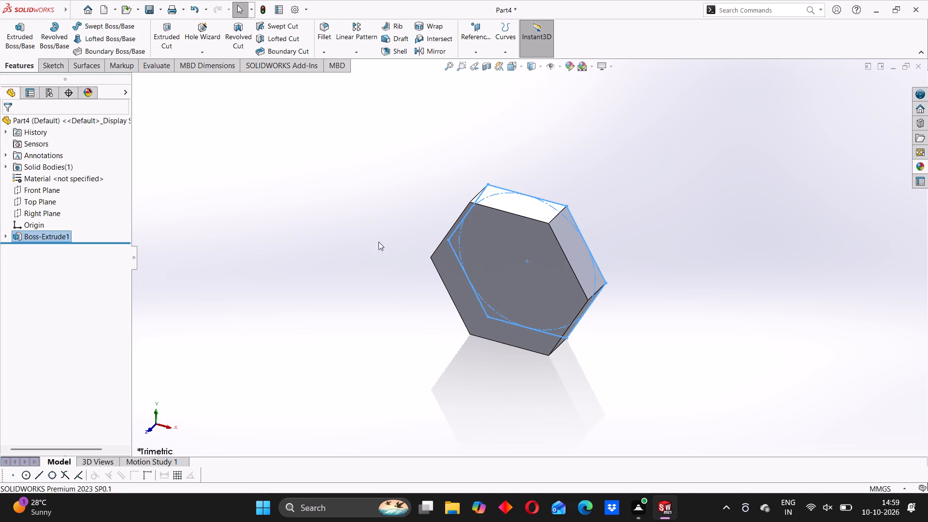
left_click(359, 227)
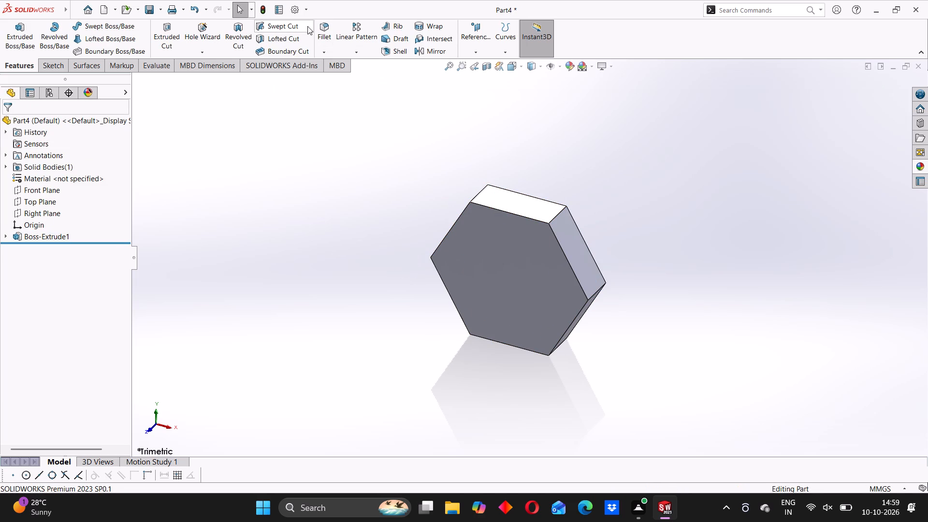
Fillet the six short corner edges of the hexagonal body with a 1 mm radius.
left_click(329, 32)
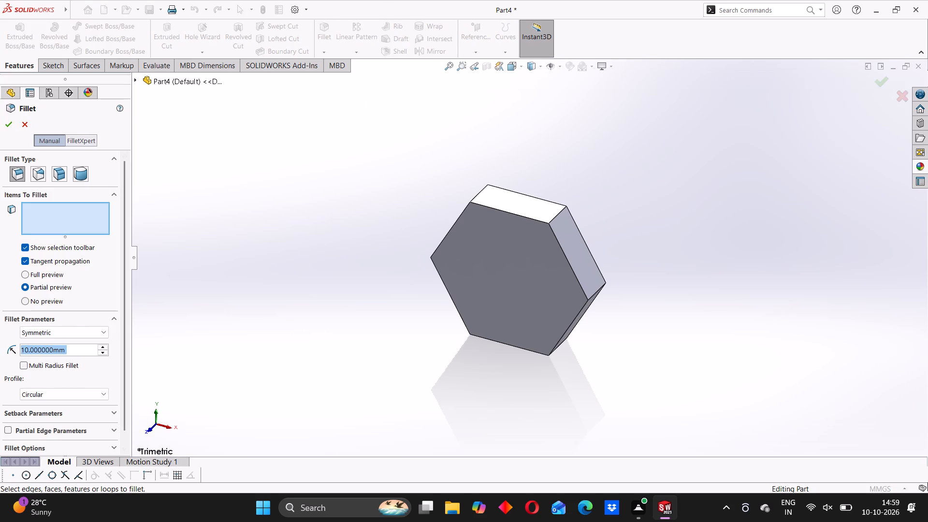
key("1")
key("Return")
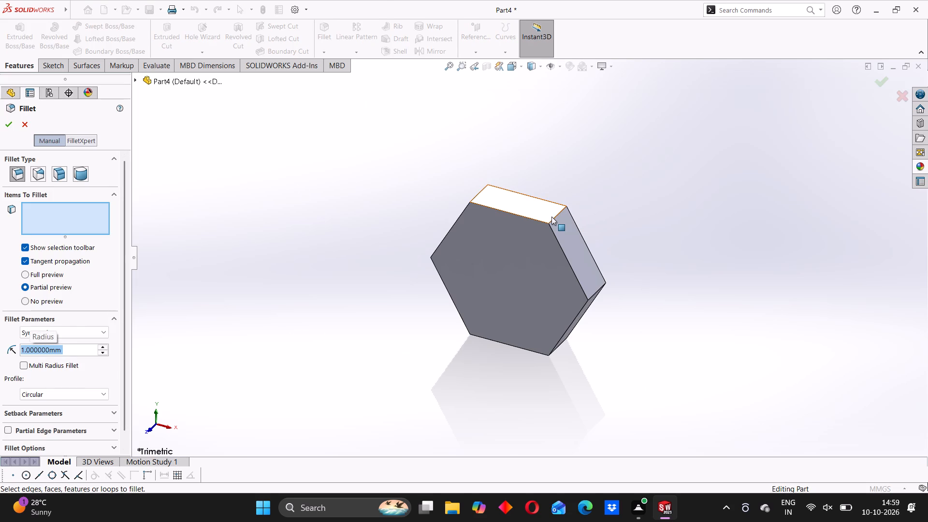
left_click(553, 218)
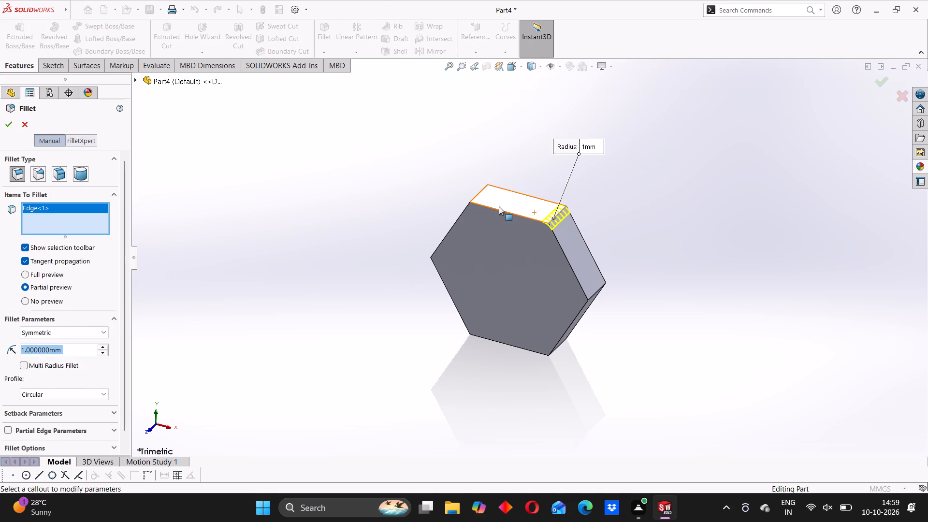
middle_click_drag(499, 206, 556, 297)
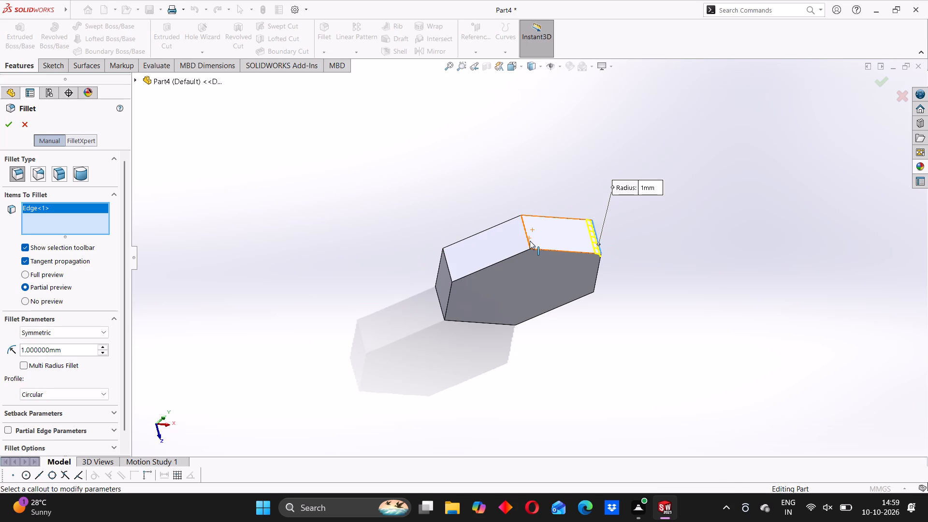
left_click(530, 241)
middle_click_drag(495, 249, 581, 228)
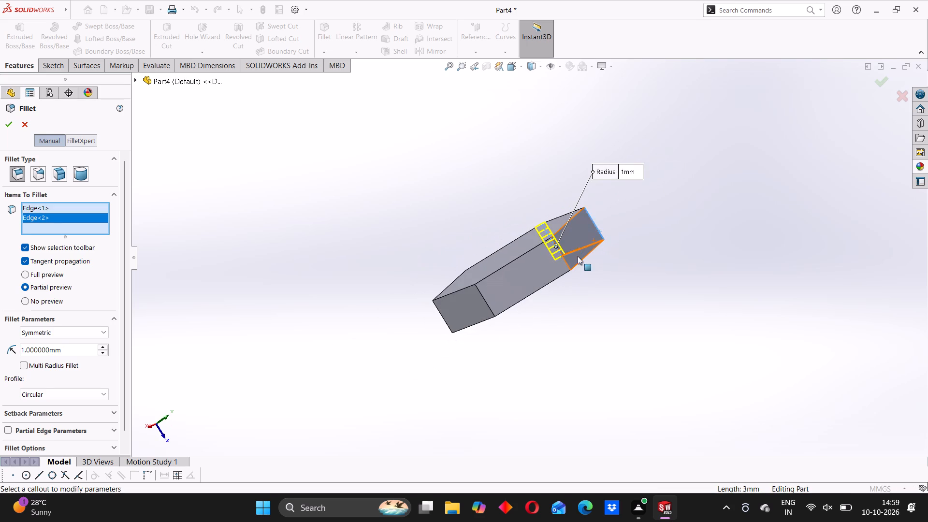
left_click(561, 257)
middle_click_drag(545, 270, 565, 233)
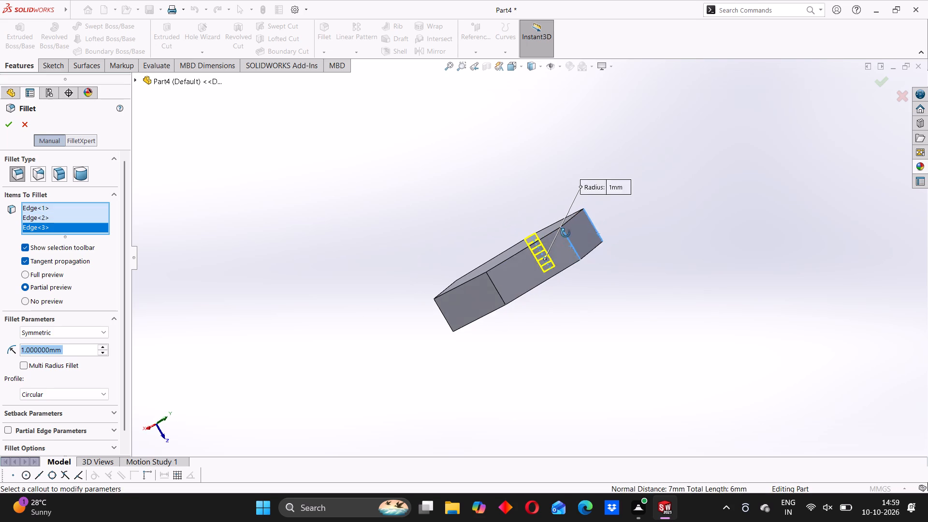
middle_click_drag(565, 233, 567, 231)
left_click(516, 277)
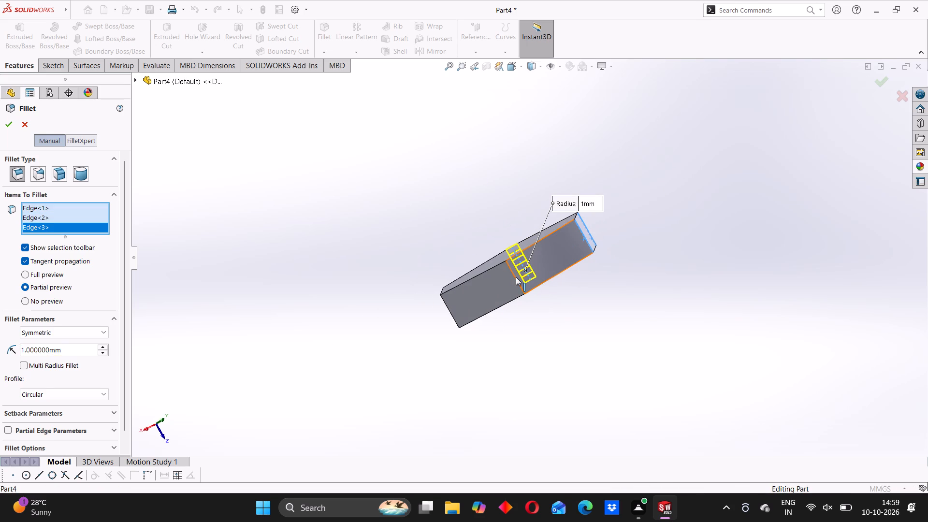
middle_click_drag(528, 284, 567, 253)
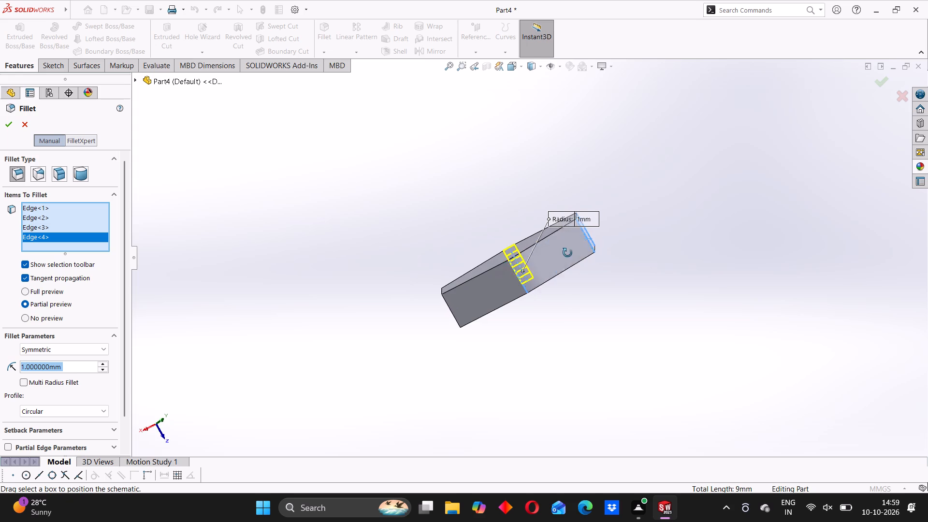
middle_click_drag(567, 253, 609, 210)
left_click(549, 273)
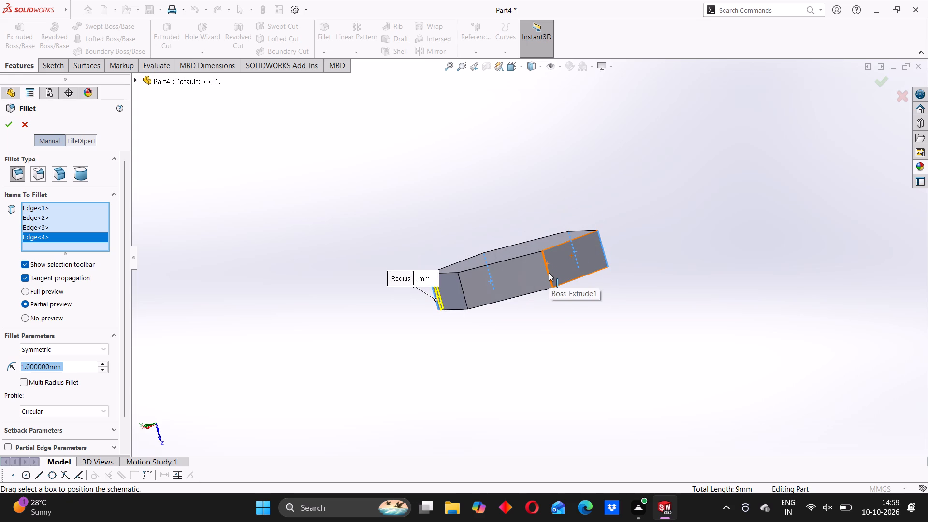
middle_click_drag(503, 281, 536, 263)
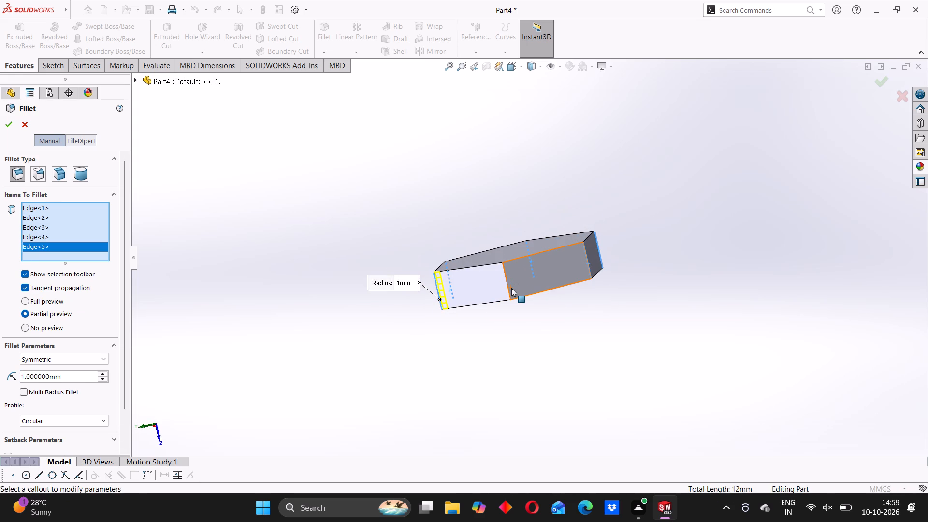
left_click(508, 292)
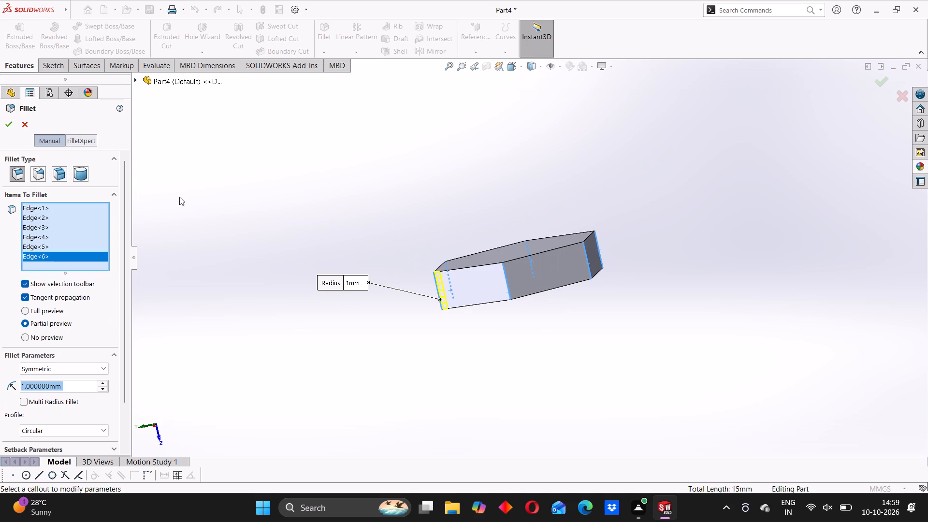
left_click(13, 123)
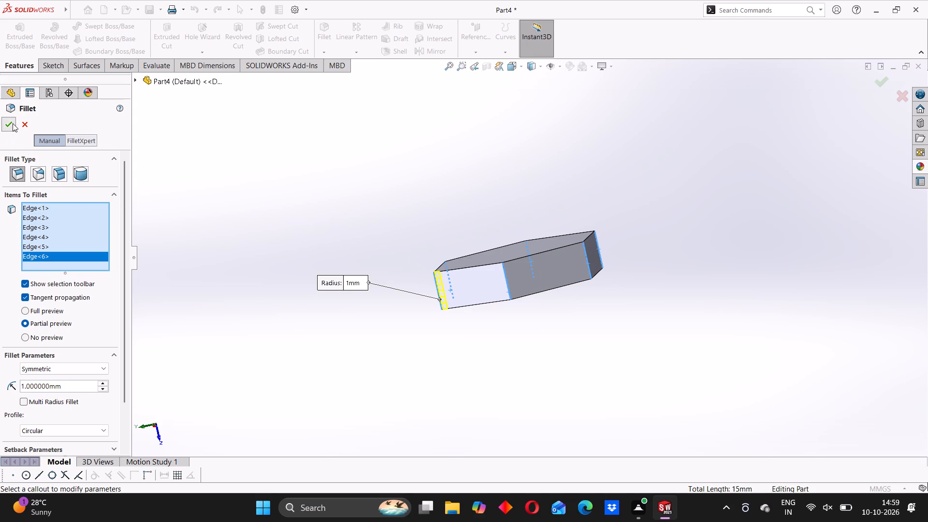
On the hexagon's front face, sketch a circle centred on the origin, about 7.6 mm in diameter.
middle_click_drag(598, 278, 521, 221)
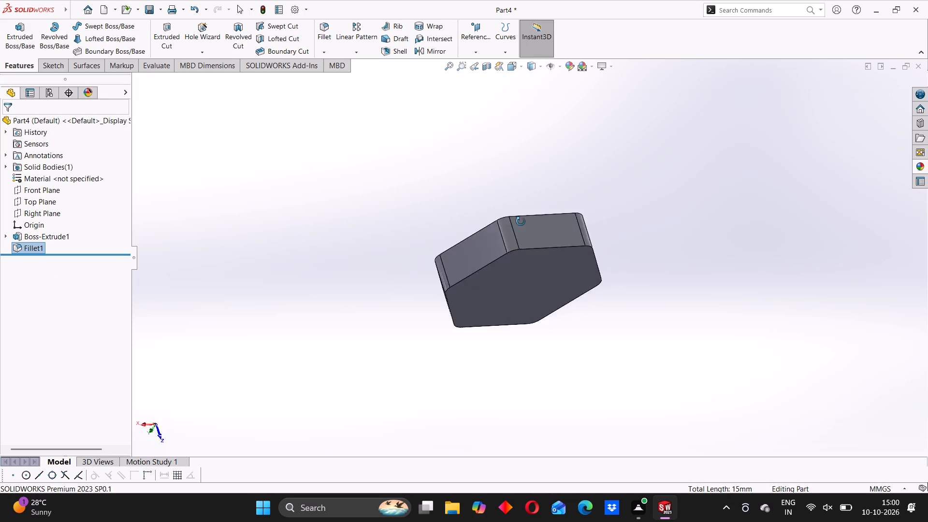
middle_click_drag(521, 221, 457, 151)
left_click_drag(507, 274, 507, 267)
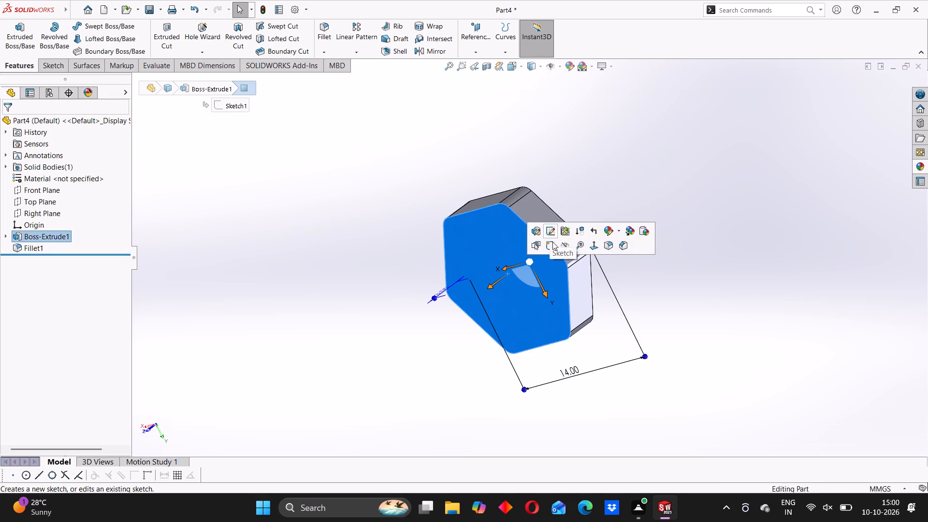
left_click(552, 242)
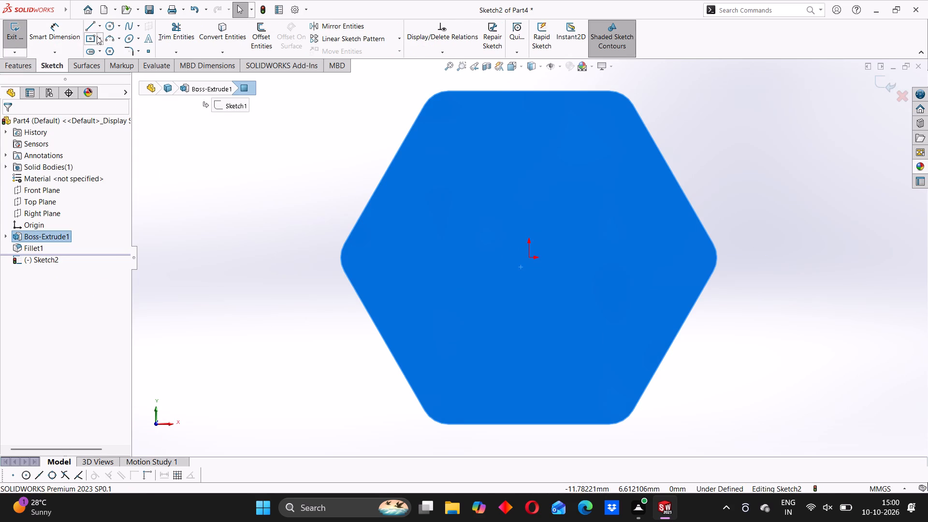
left_click(112, 30)
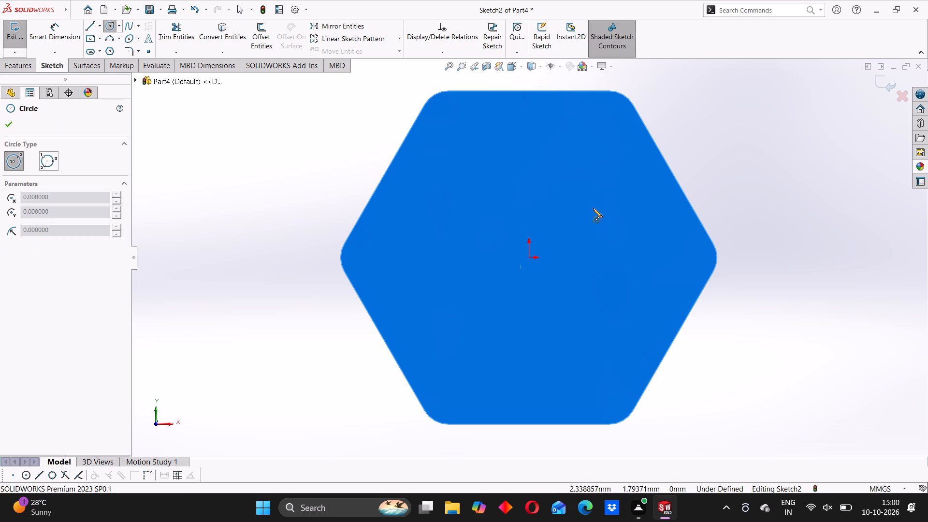
left_click(529, 256)
left_click(531, 153)
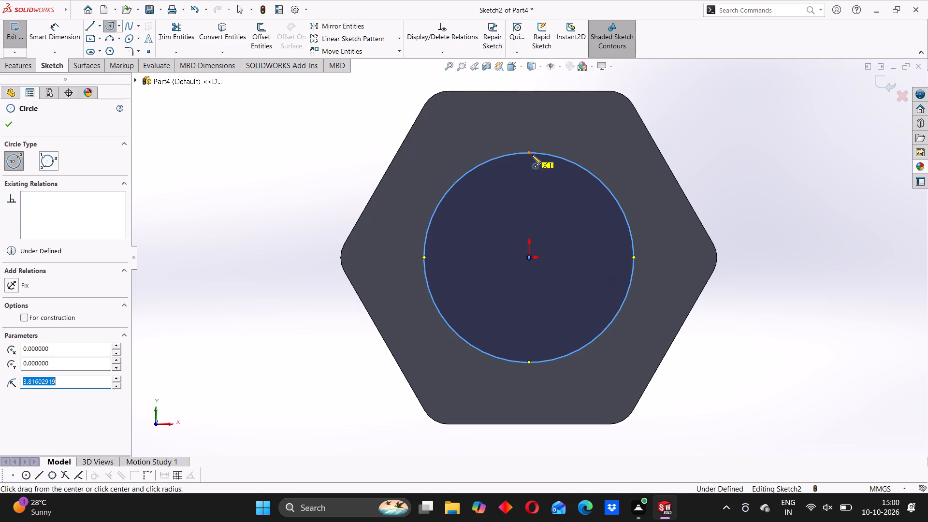
Dimension the circle's diameter as 8 mm.
left_click(74, 34)
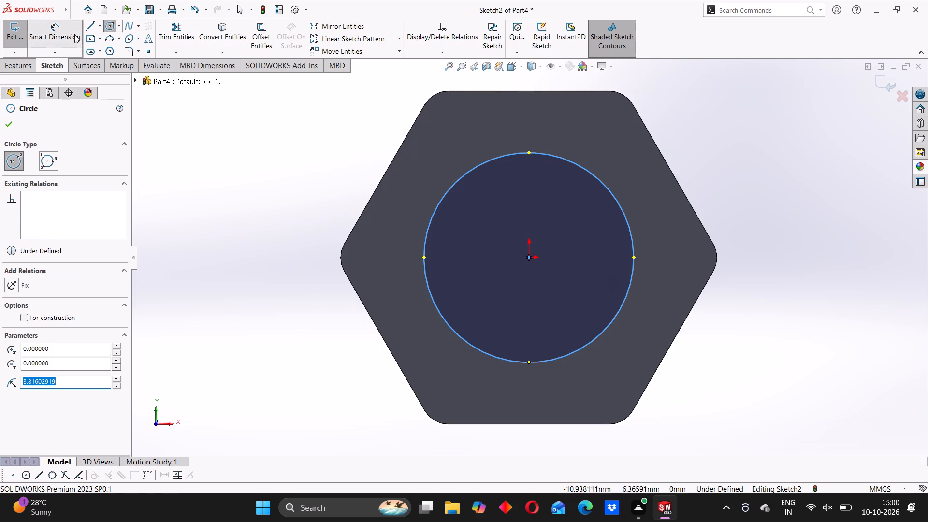
left_click(424, 233)
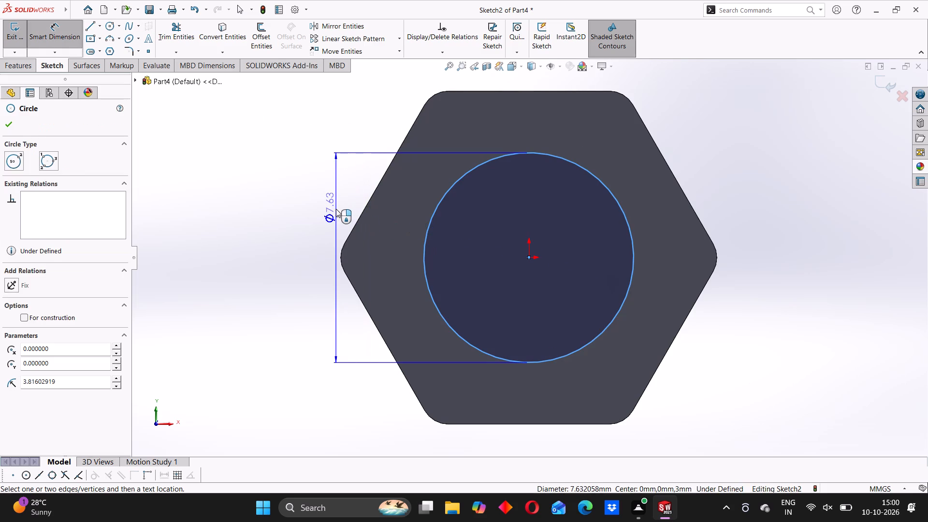
left_click(336, 209)
key("8")
key("Return")
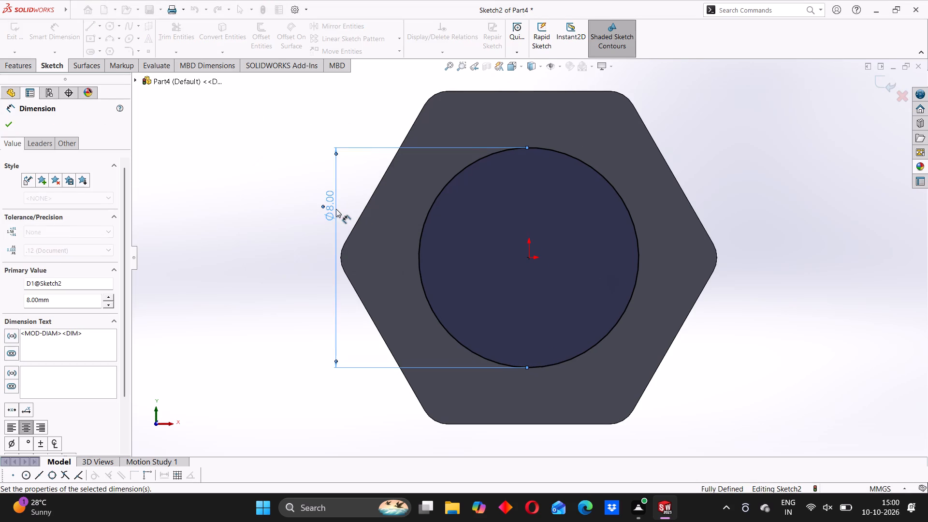
left_click_drag(275, 197, 284, 209)
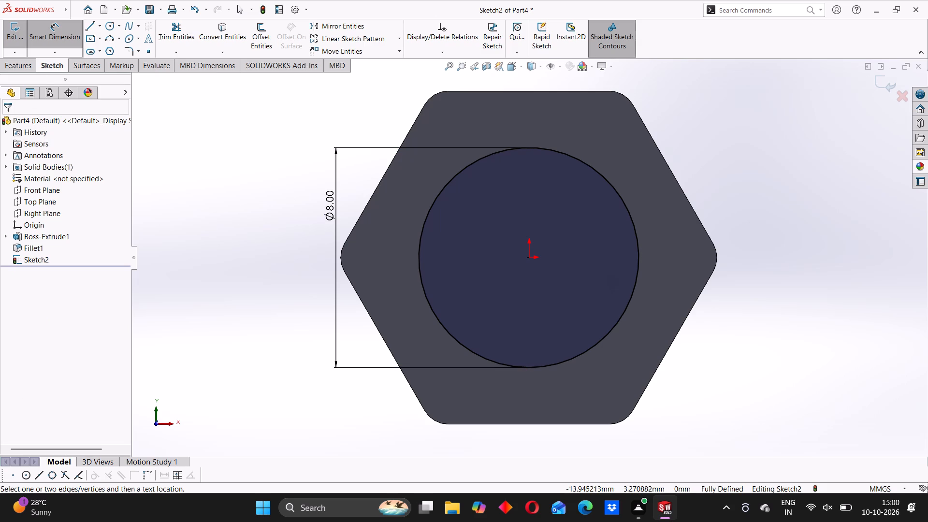
Cut-extrude the circle sketch through the hexagonal body as a blind cut 3 mm deep.
left_click(29, 64)
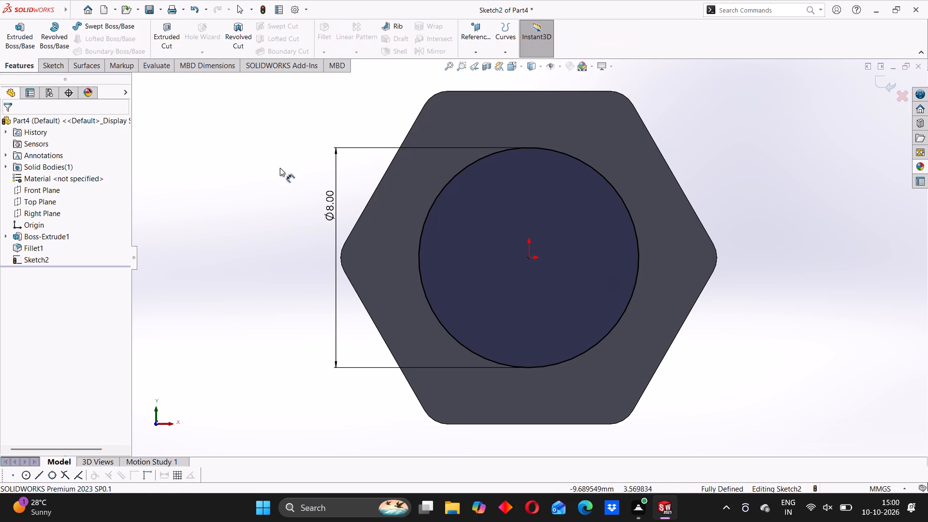
left_click(170, 37)
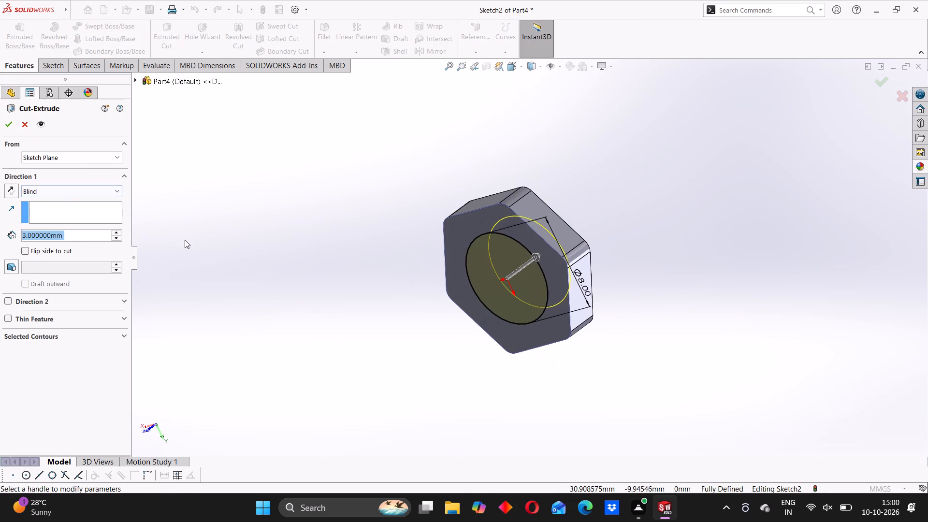
left_click(12, 125)
Start a DIN straight pipe tapped cosmetic thread on the 8 mm hole's circular edge at the face where the cut was sketched.
middle_click_drag(478, 341, 555, 295)
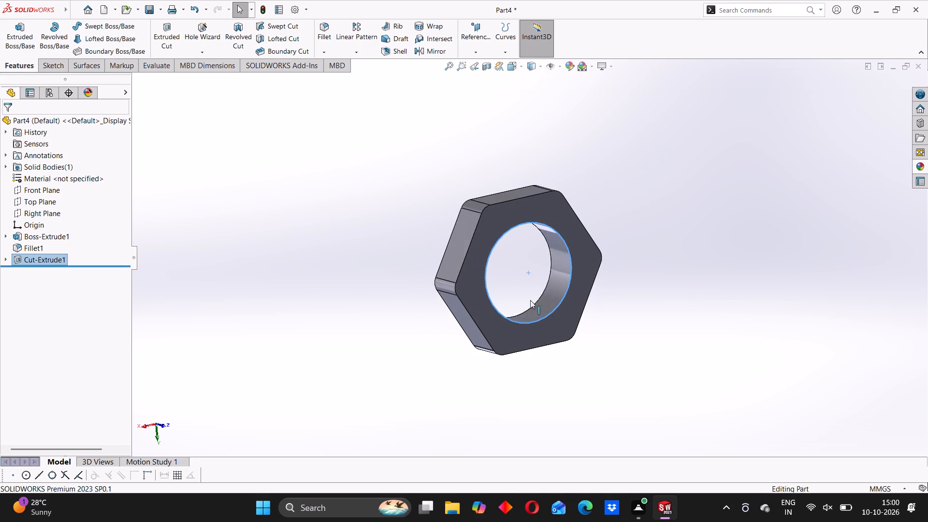
left_click(330, 239)
middle_click_drag(431, 266, 396, 271)
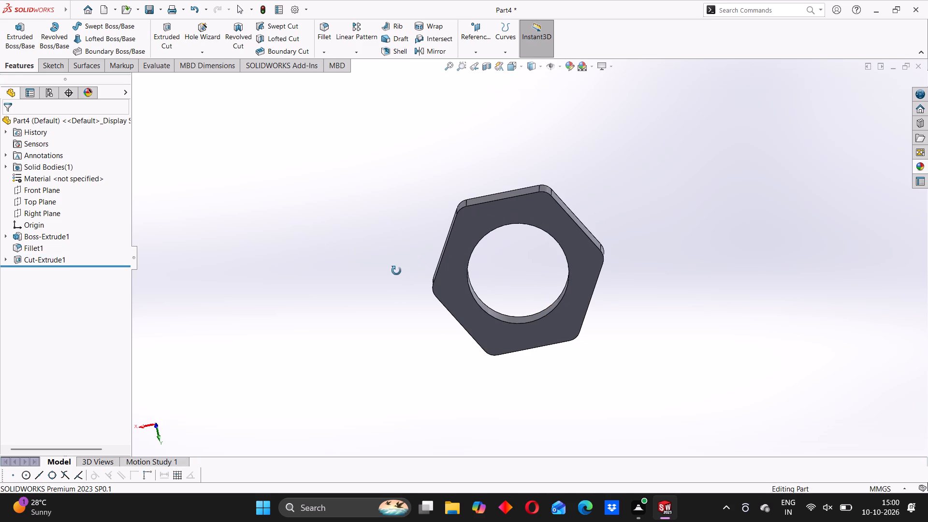
middle_click_drag(396, 271, 396, 272)
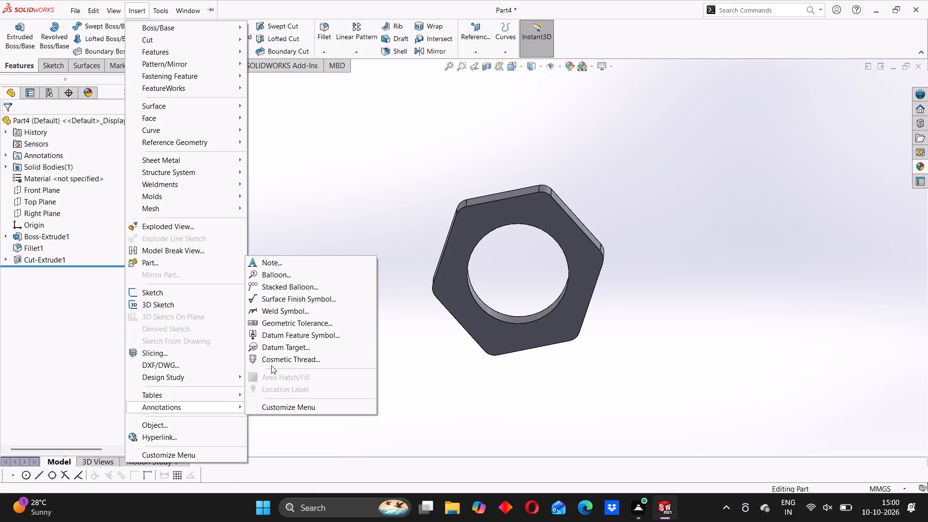
left_click(290, 358)
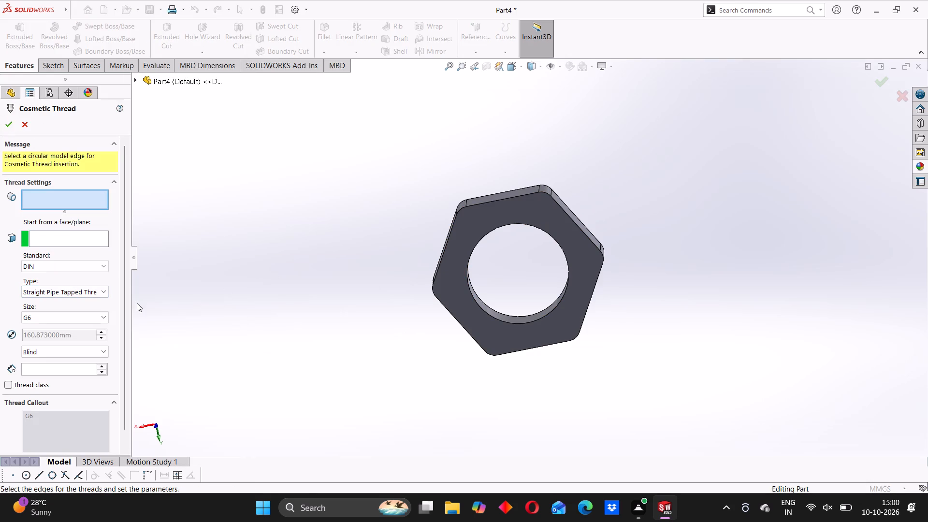
left_click(90, 315)
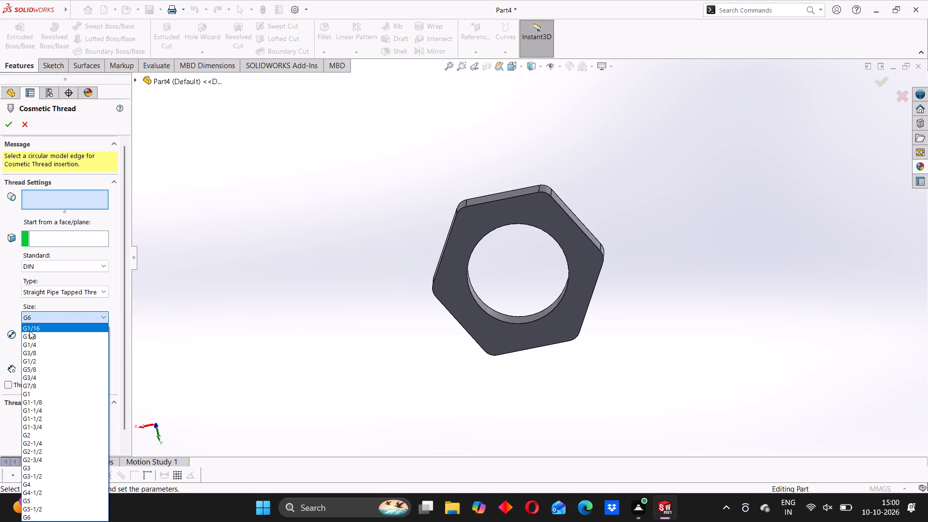
left_click(29, 331)
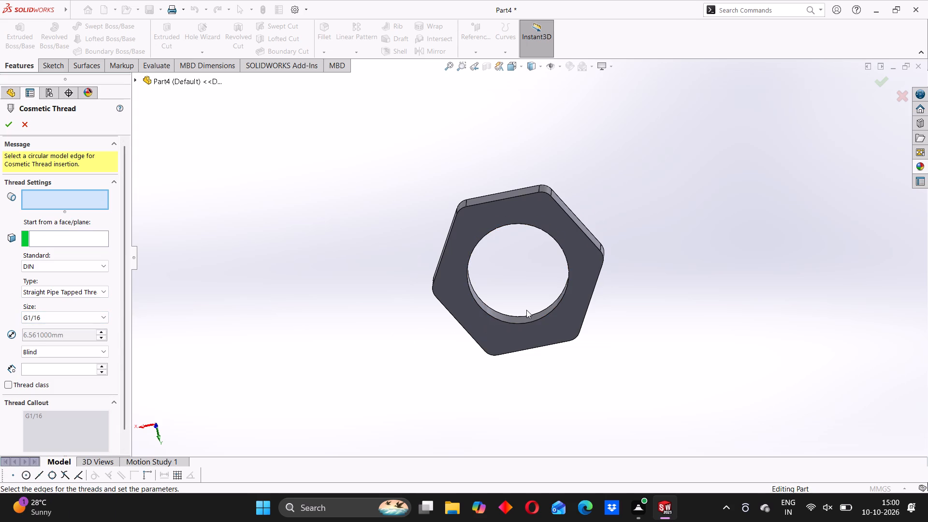
middle_click_drag(470, 275, 444, 293)
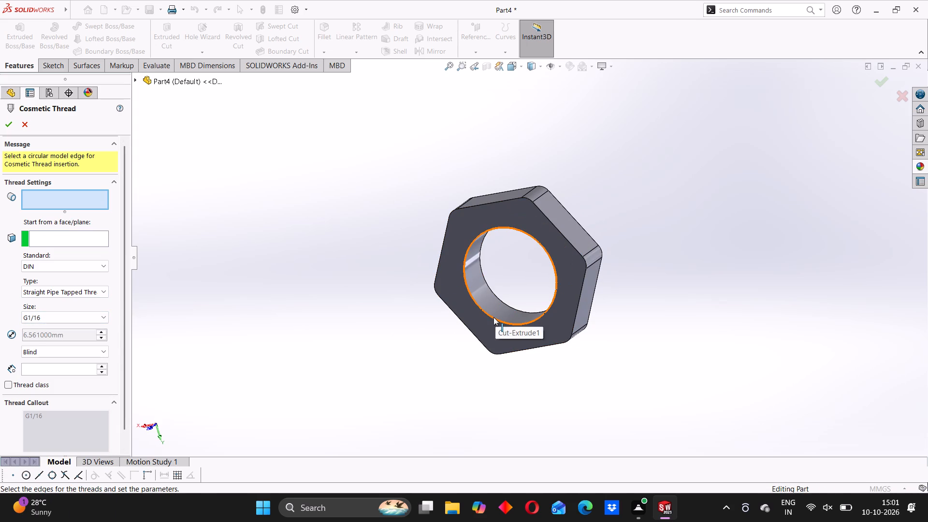
left_click(493, 317)
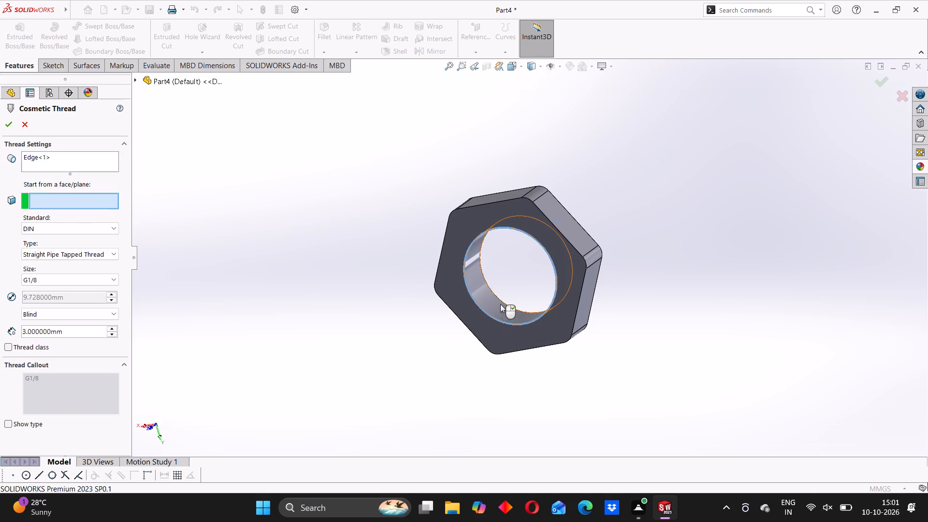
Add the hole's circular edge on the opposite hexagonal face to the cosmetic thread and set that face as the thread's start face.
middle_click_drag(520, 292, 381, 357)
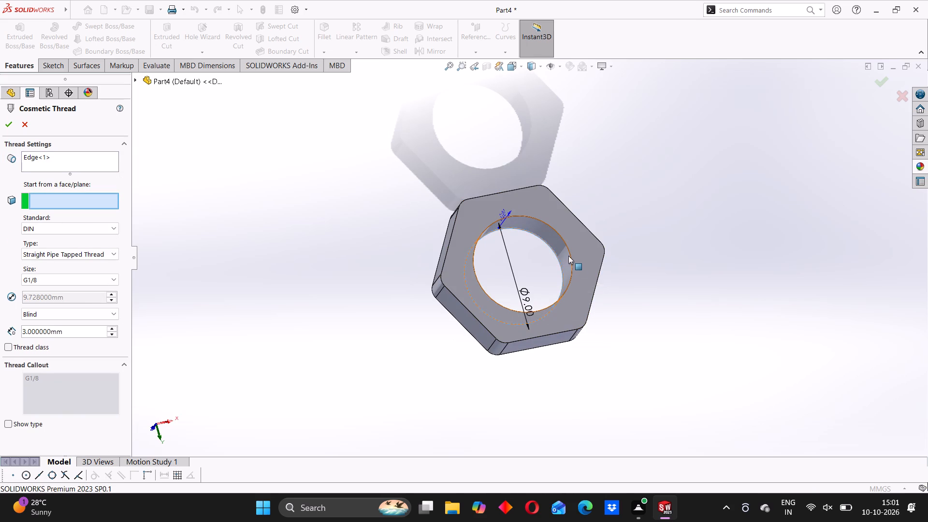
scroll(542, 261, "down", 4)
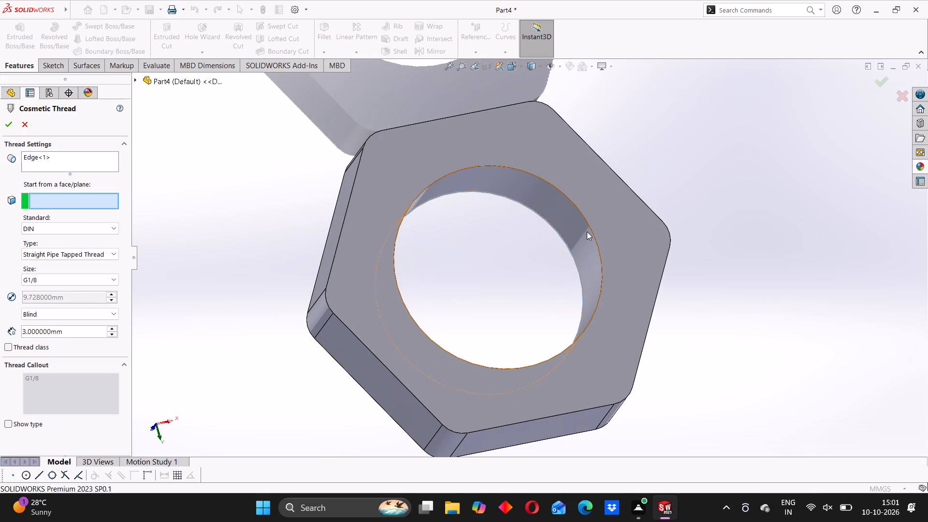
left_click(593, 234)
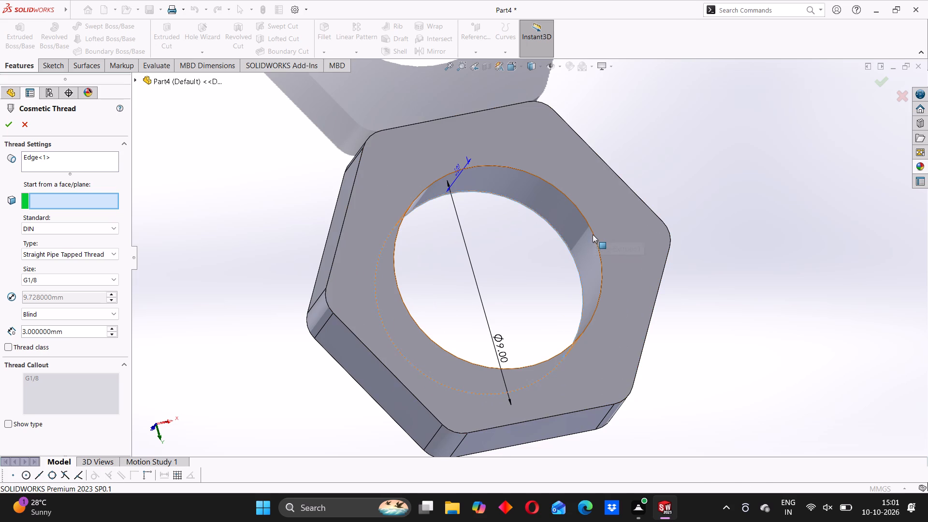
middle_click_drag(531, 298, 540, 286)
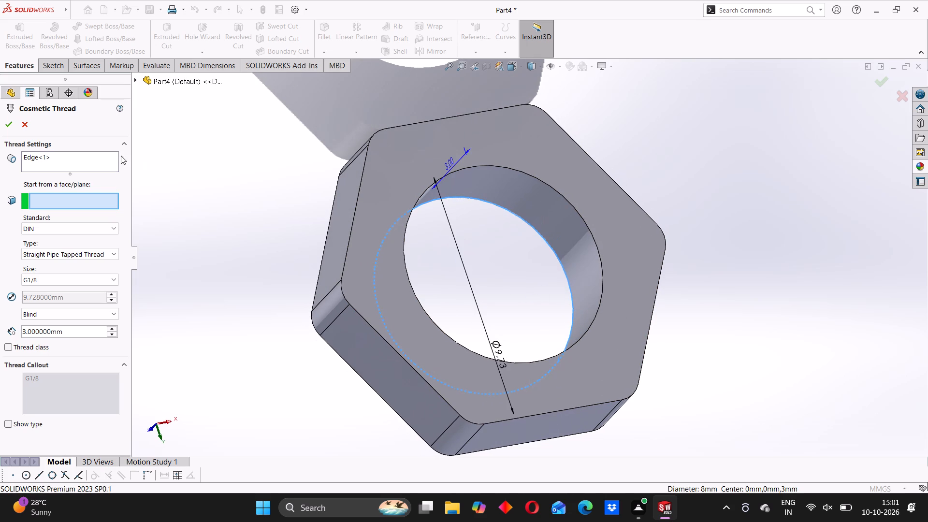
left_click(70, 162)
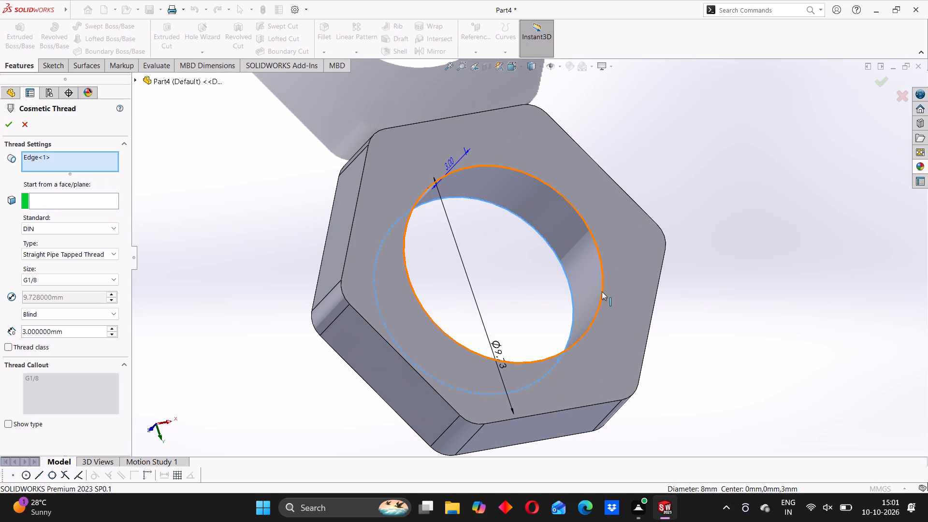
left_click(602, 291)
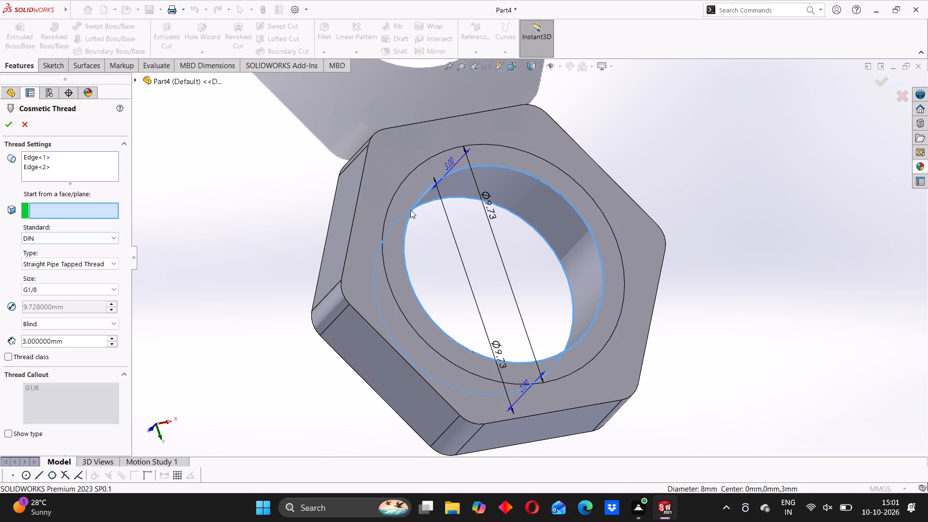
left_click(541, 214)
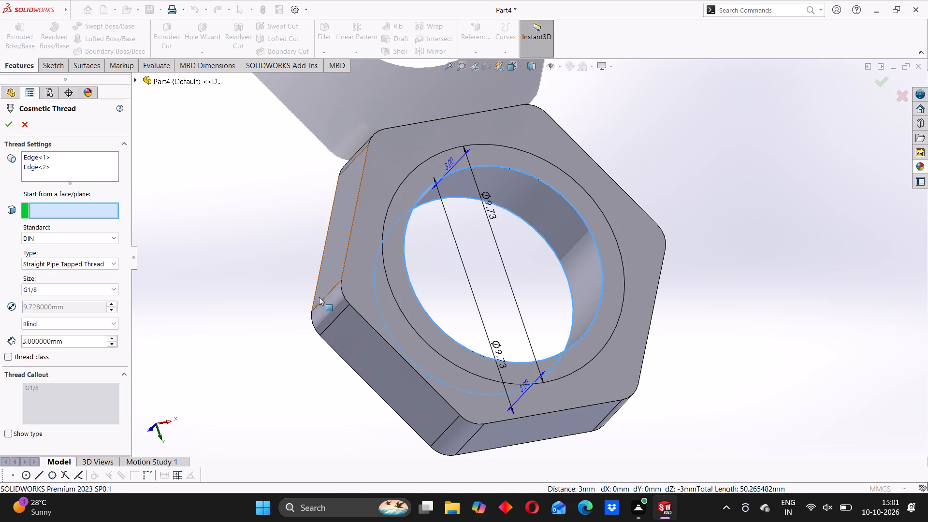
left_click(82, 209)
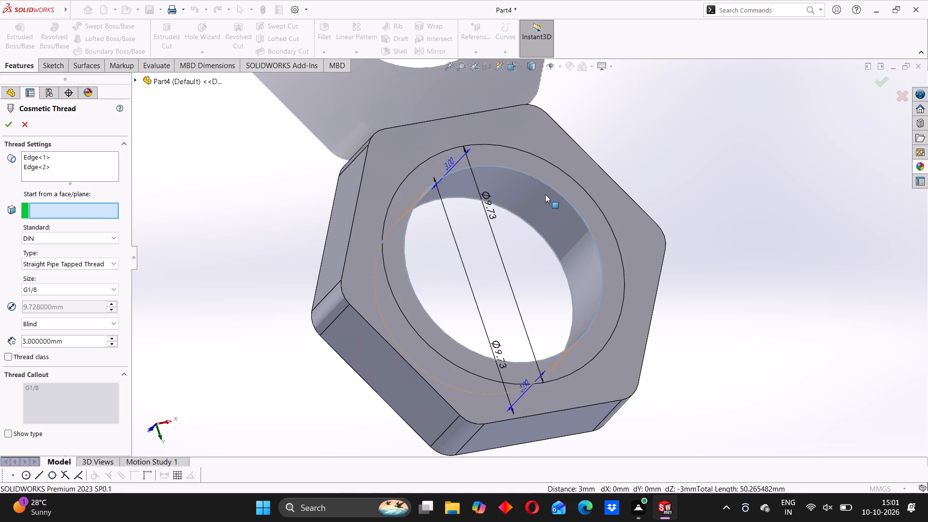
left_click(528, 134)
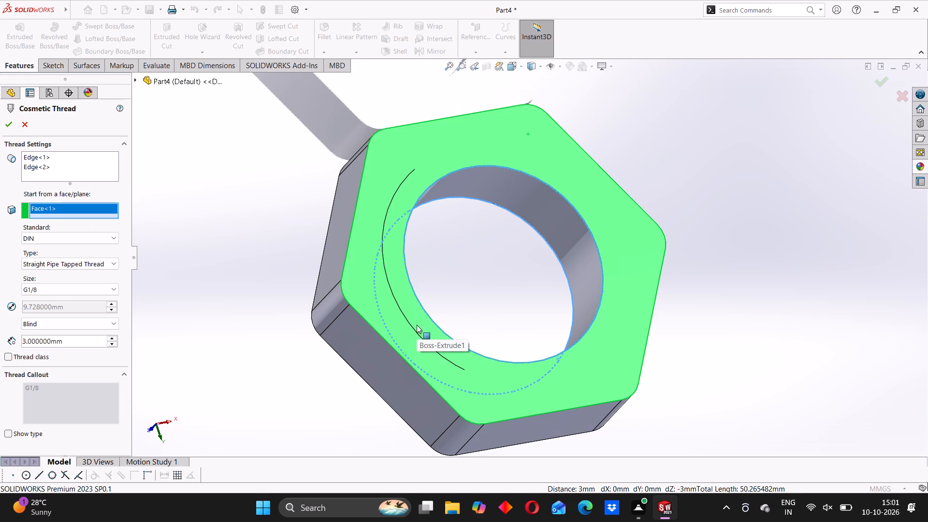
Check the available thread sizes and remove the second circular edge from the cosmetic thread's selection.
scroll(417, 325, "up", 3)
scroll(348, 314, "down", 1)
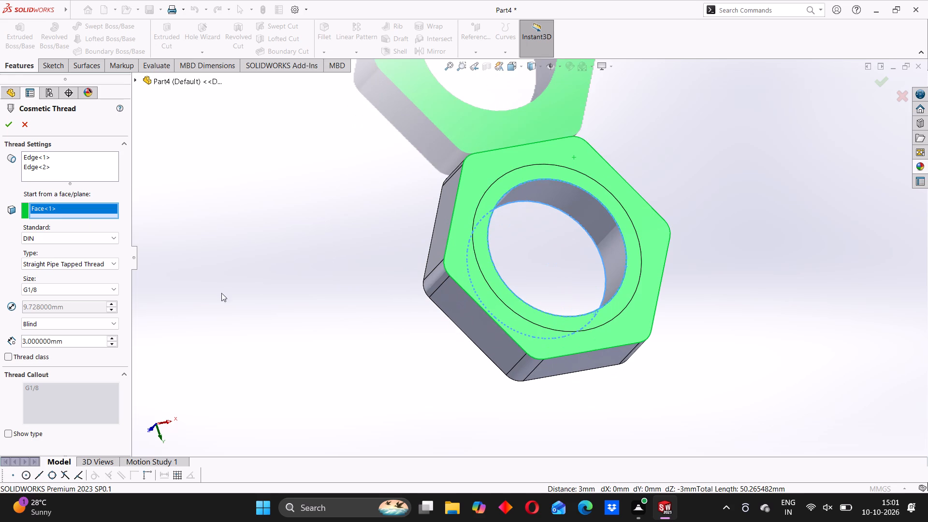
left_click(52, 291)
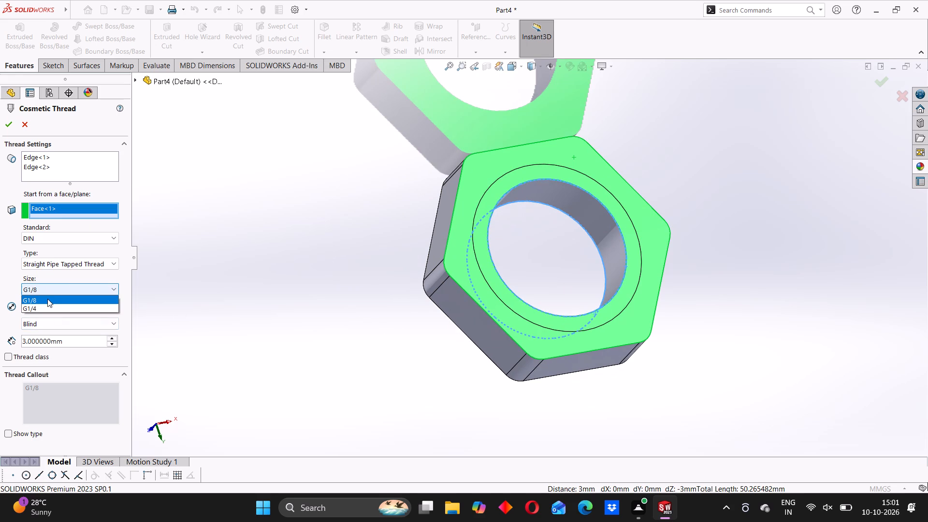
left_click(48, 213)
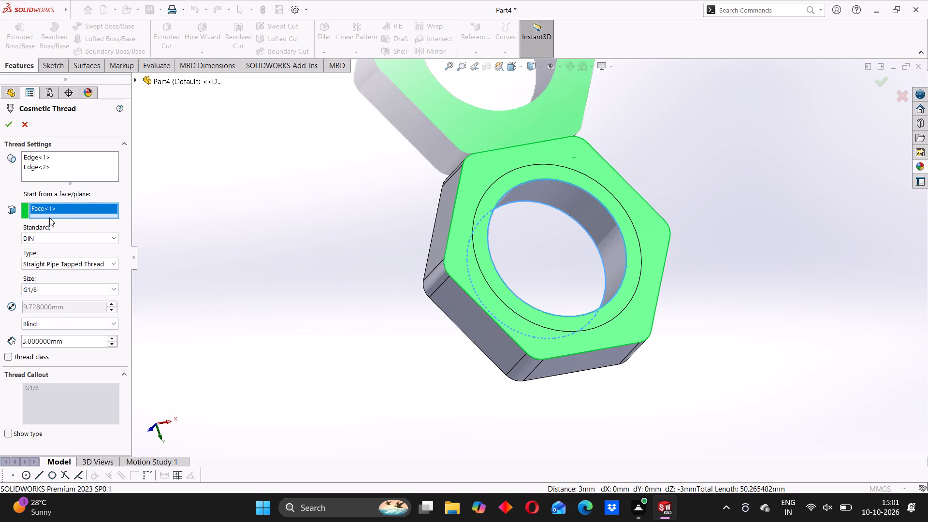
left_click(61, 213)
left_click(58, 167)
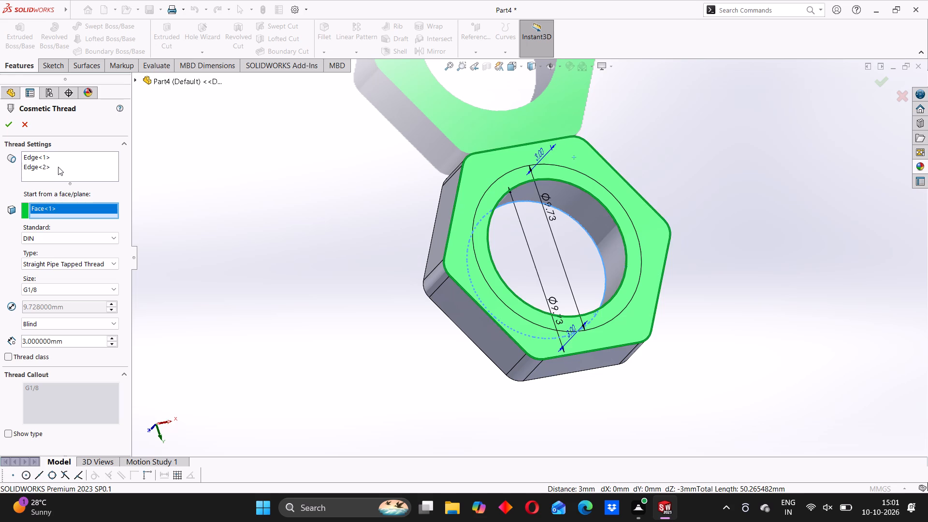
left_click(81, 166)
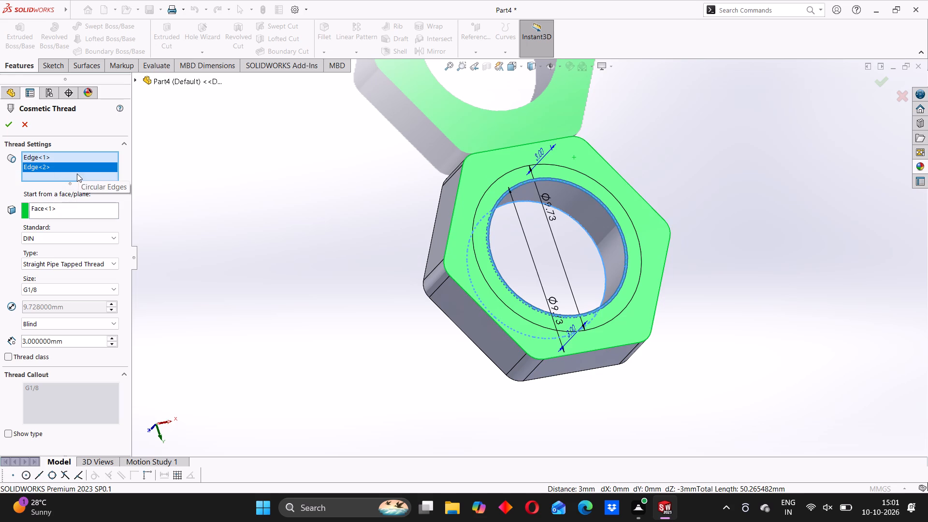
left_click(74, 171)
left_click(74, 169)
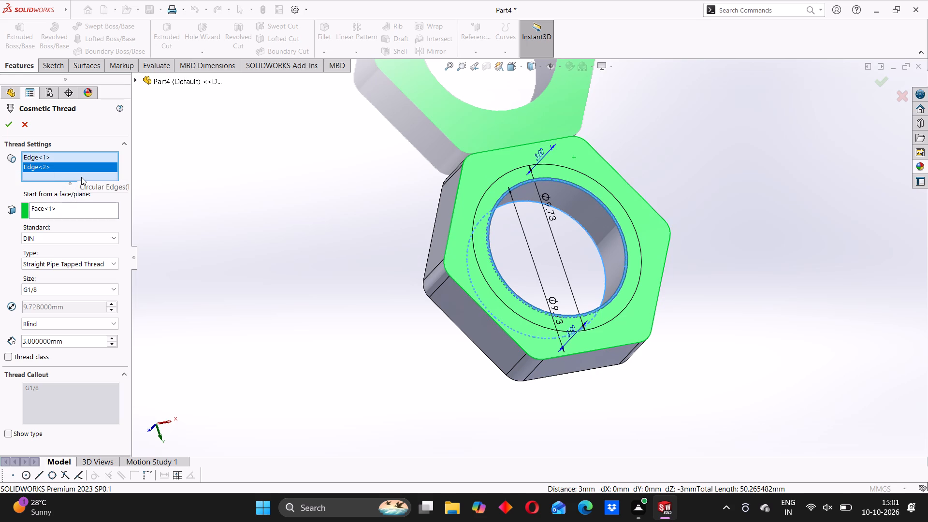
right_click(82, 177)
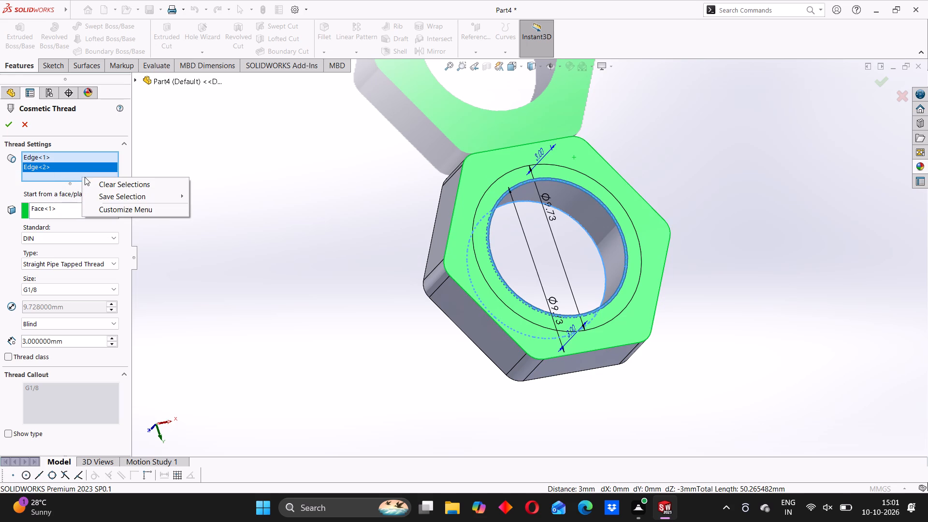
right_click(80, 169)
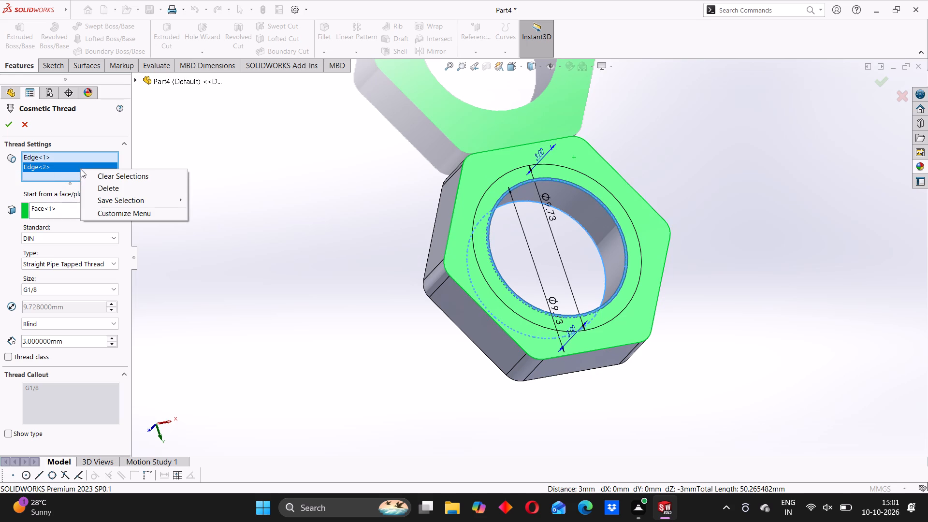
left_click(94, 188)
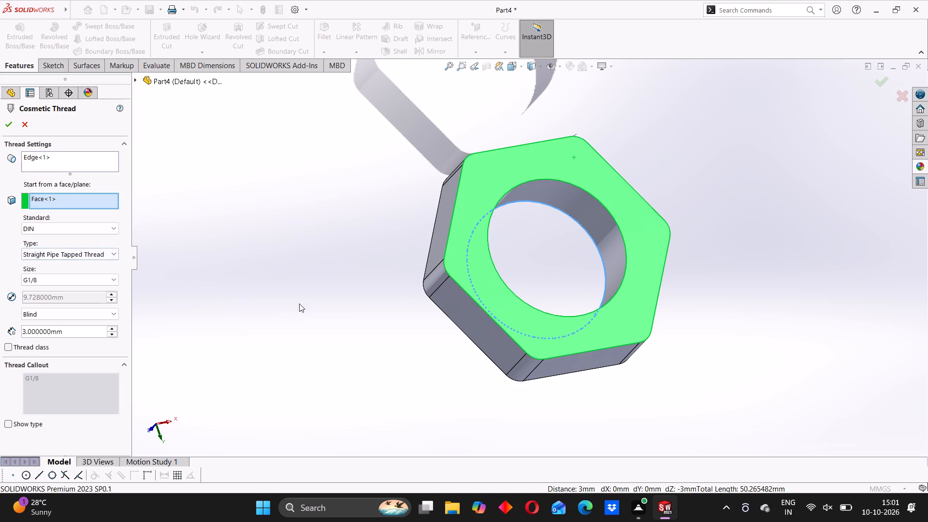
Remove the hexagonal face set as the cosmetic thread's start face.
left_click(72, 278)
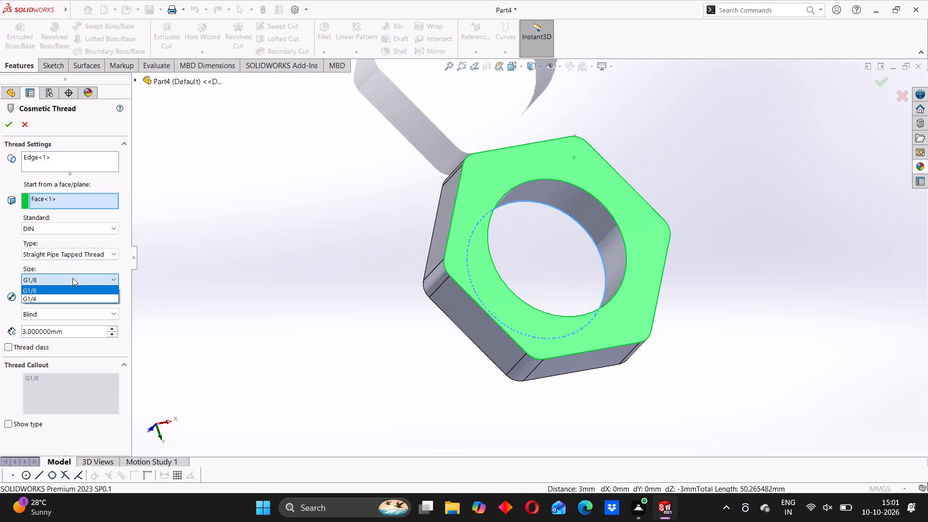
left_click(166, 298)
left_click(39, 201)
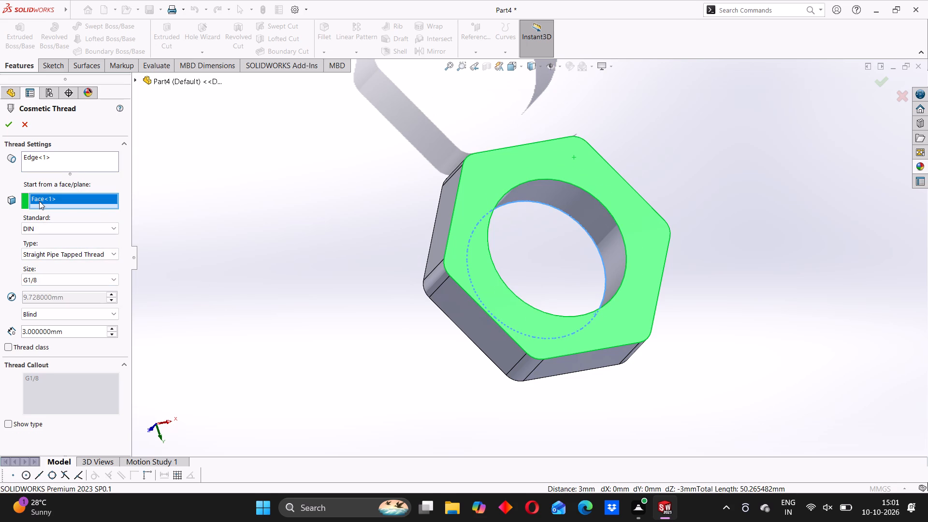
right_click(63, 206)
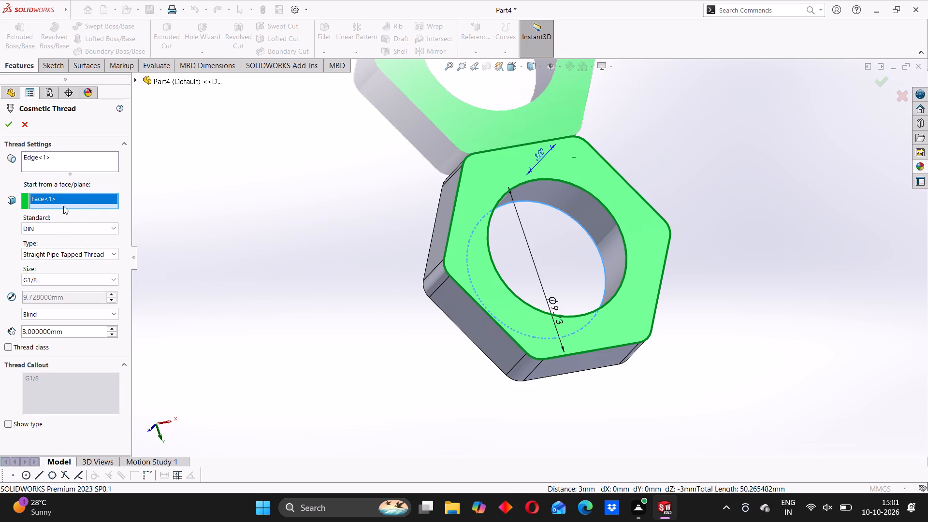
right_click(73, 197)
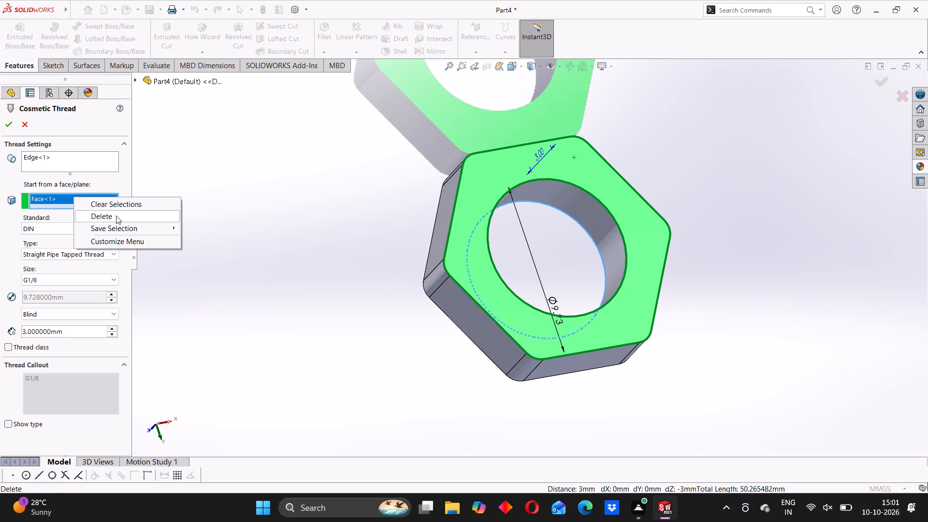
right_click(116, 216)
Finish the G1/8 cosmetic thread with the hole's second circular edge added and that edge's hexagonal face as the start face.
left_click(81, 159)
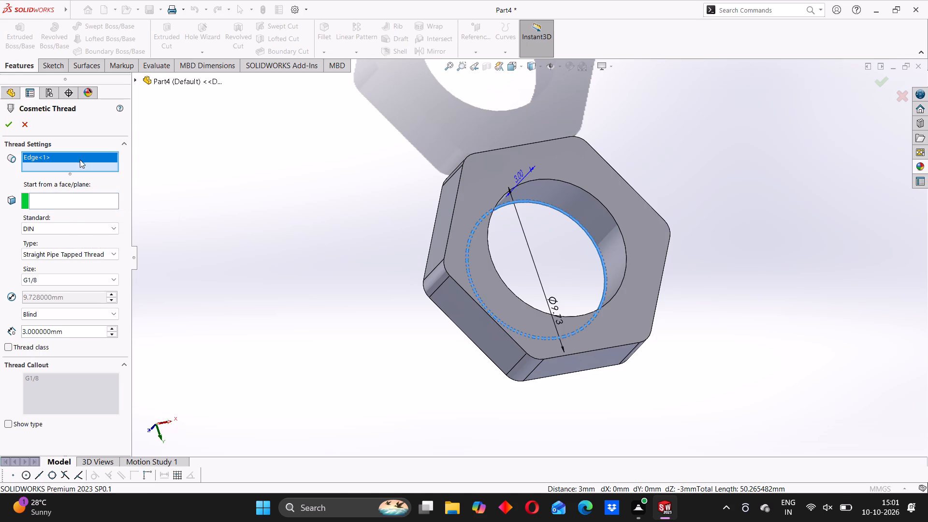
left_click(45, 277)
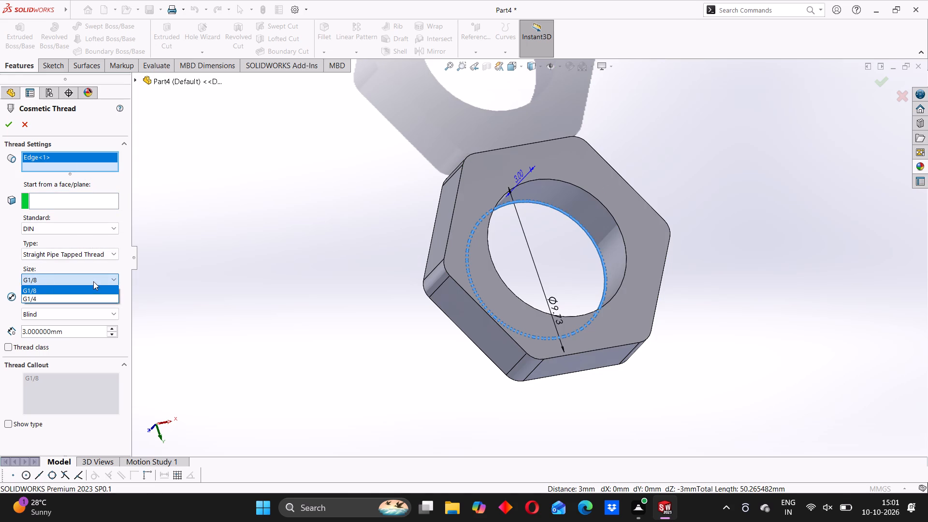
left_click(93, 281)
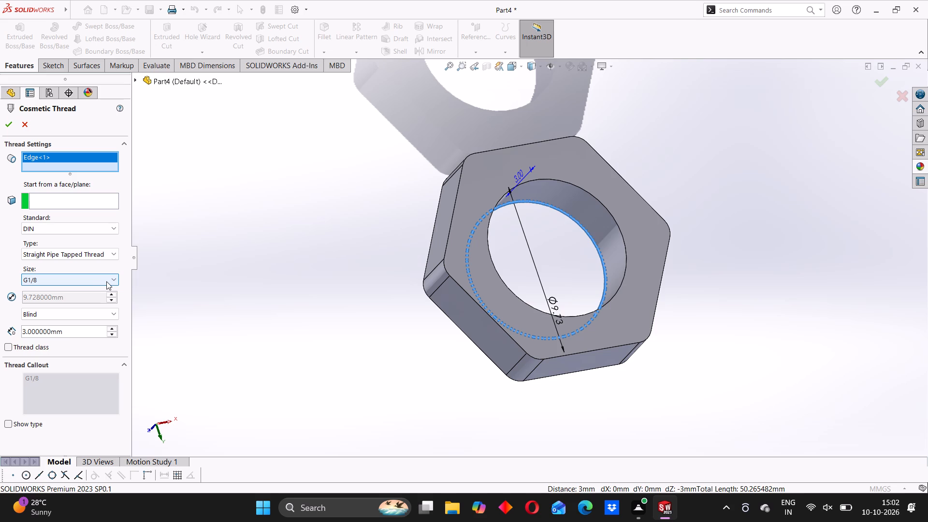
left_click(604, 204)
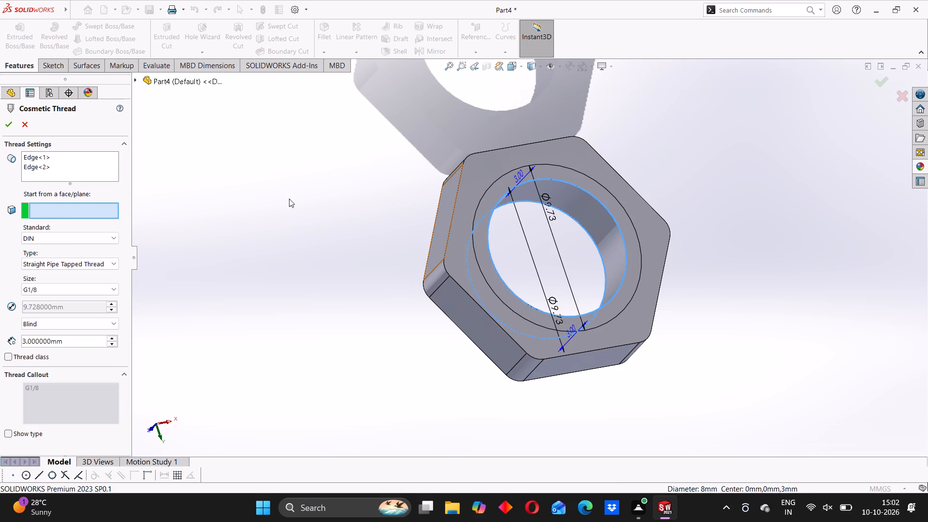
left_click(489, 168)
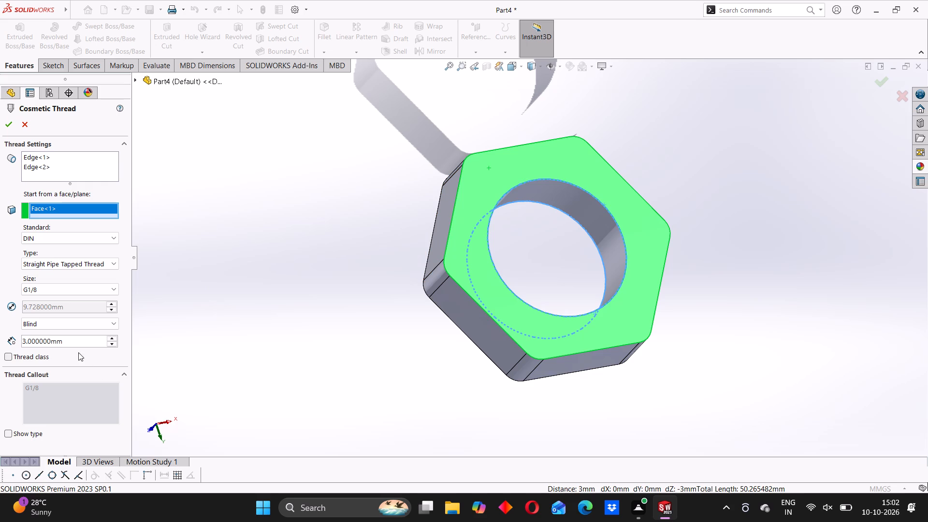
left_click(13, 129)
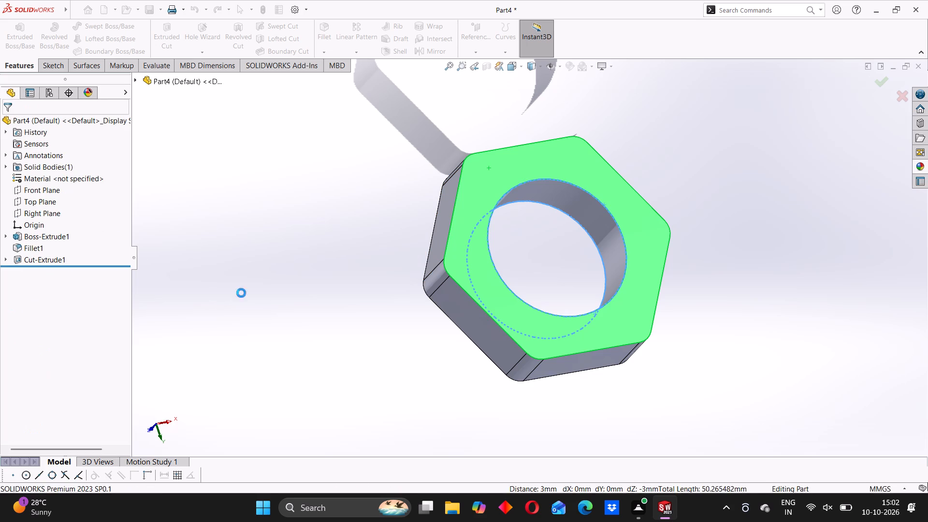
Turn on shaded cosmetic threads in the document's detailing display options.
middle_click_drag(448, 345, 396, 363)
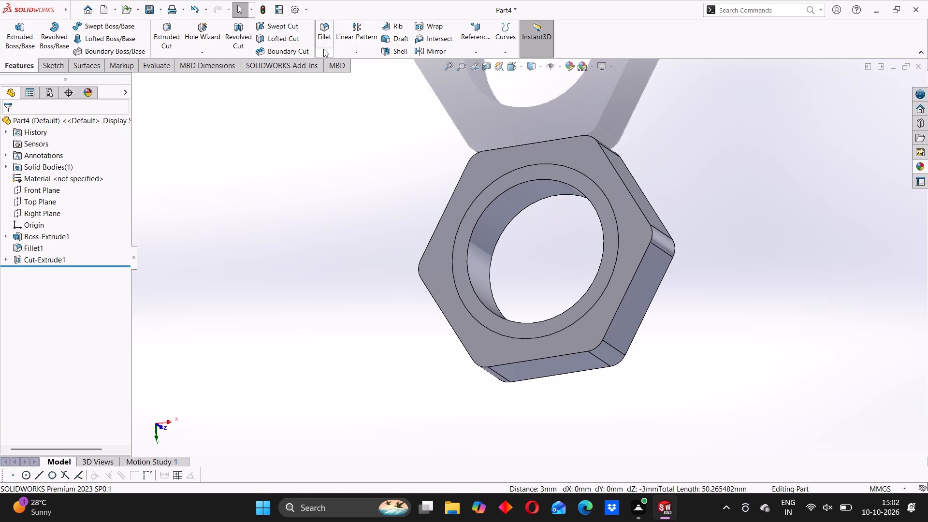
left_click_drag(323, 49, 326, 54)
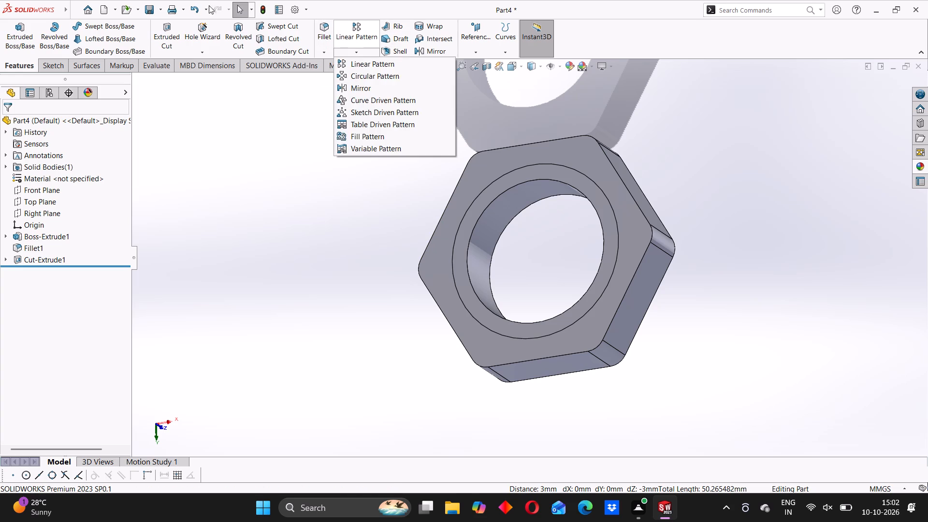
left_click(298, 11)
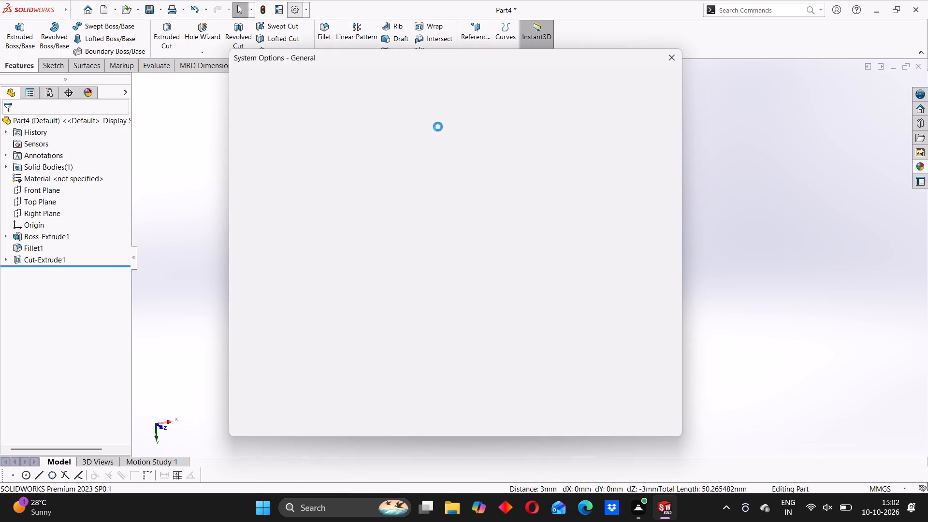
left_click(300, 80)
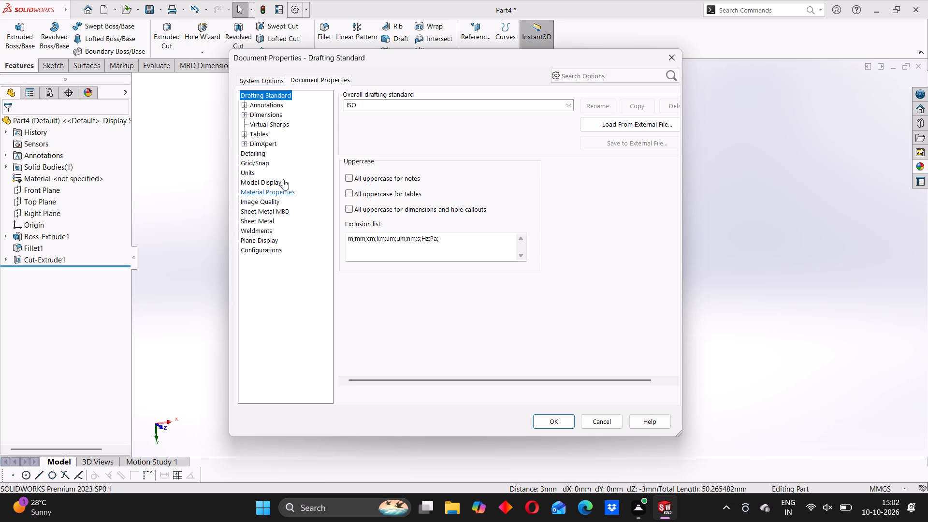
left_click_drag(247, 153, 264, 163)
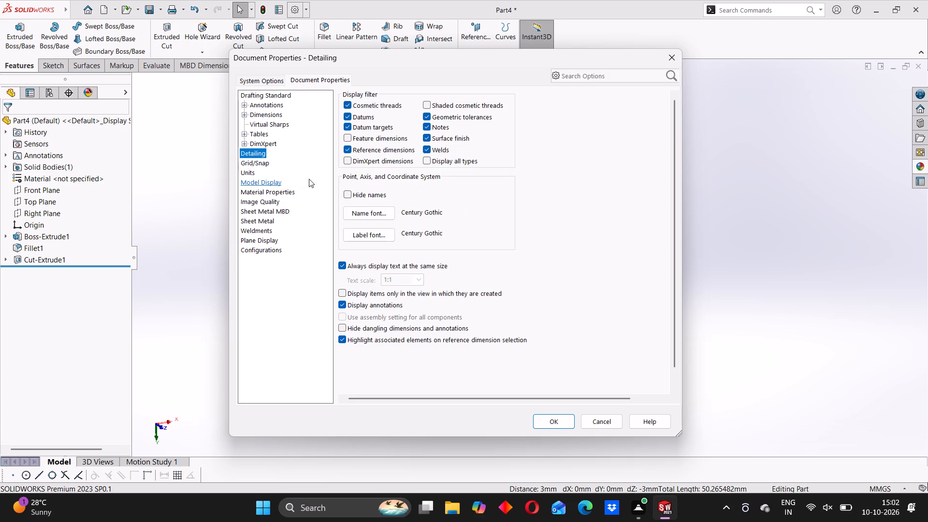
left_click(428, 102)
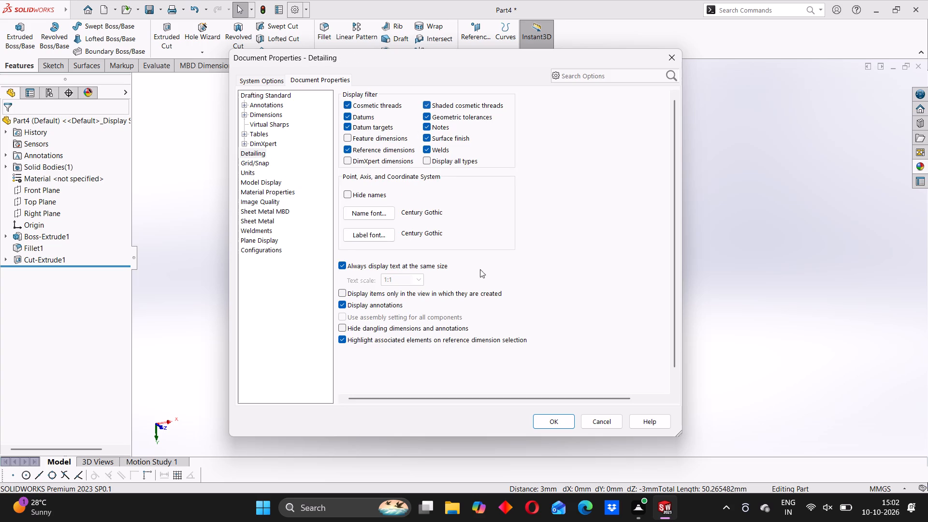
left_click(555, 427)
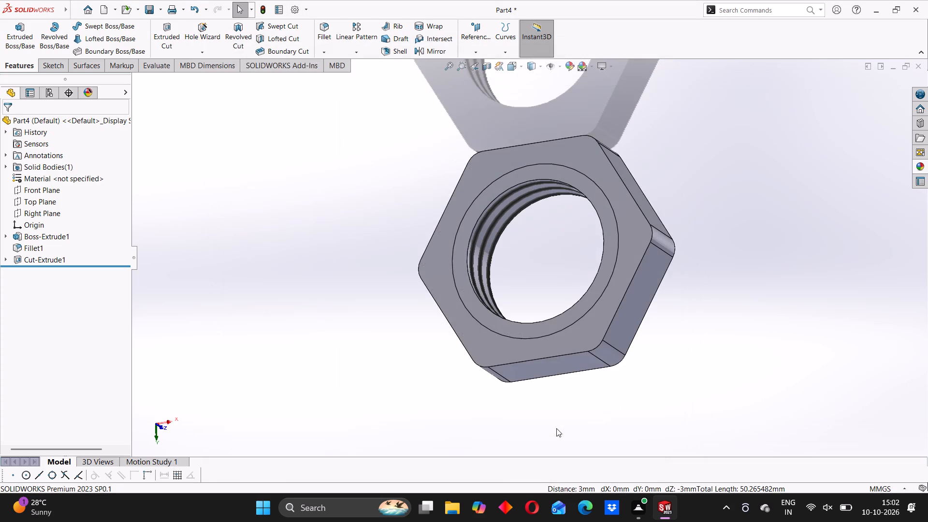
Examine the shaded thread inside the nut's hole from both sides.
left_click(443, 276)
left_click(372, 246)
middle_click_drag(372, 246, 429, 271)
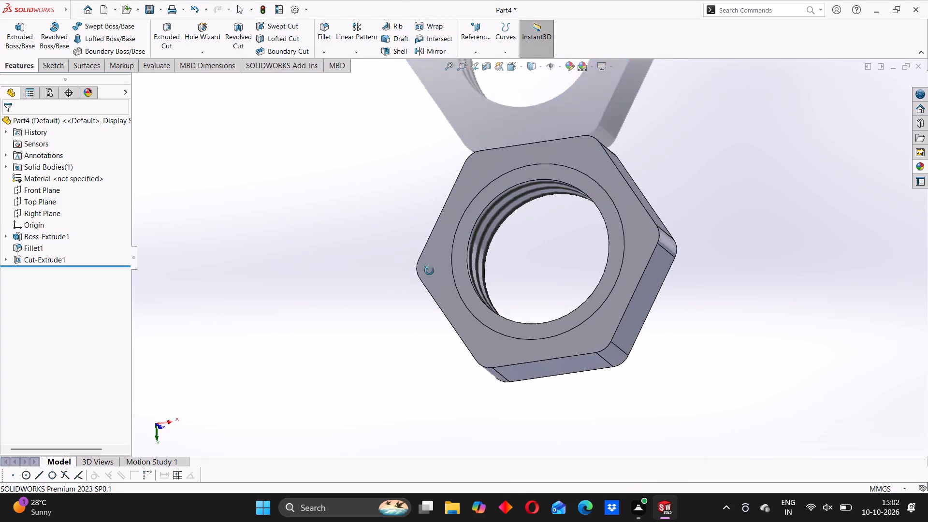
middle_click_drag(429, 271, 326, 288)
middle_click_drag(333, 283, 363, 185)
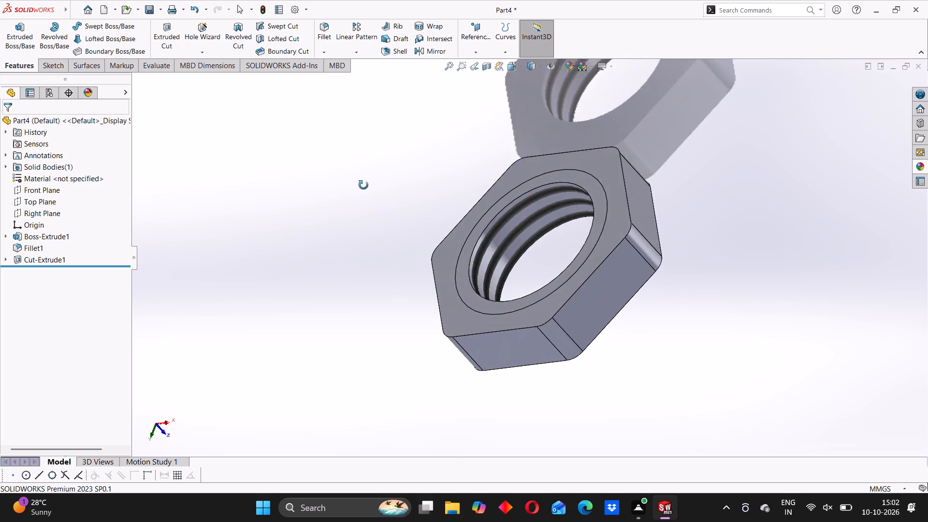
middle_click_drag(363, 185, 426, 326)
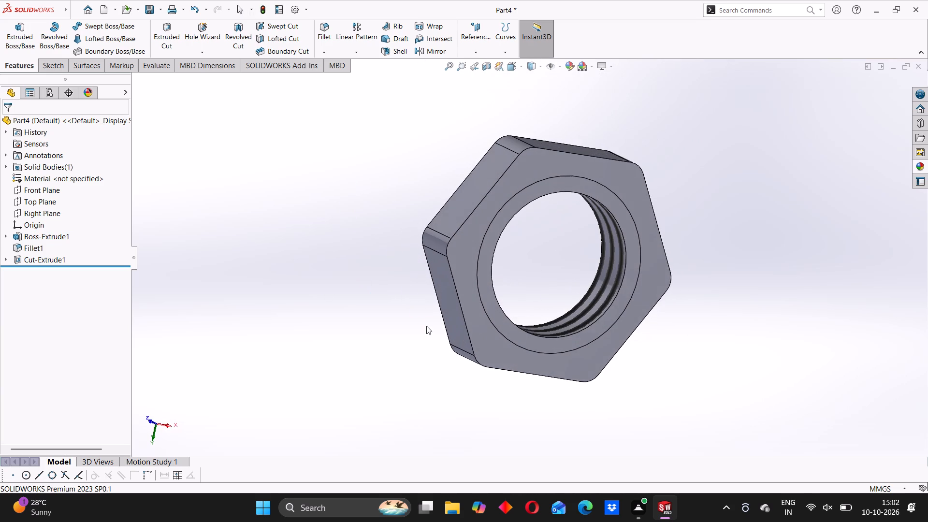
scroll(561, 232, "down", 1)
middle_click_drag(561, 232, 525, 163)
Save the part as NUT in the ASSEMBLY 15 folder.
left_click(57, 63)
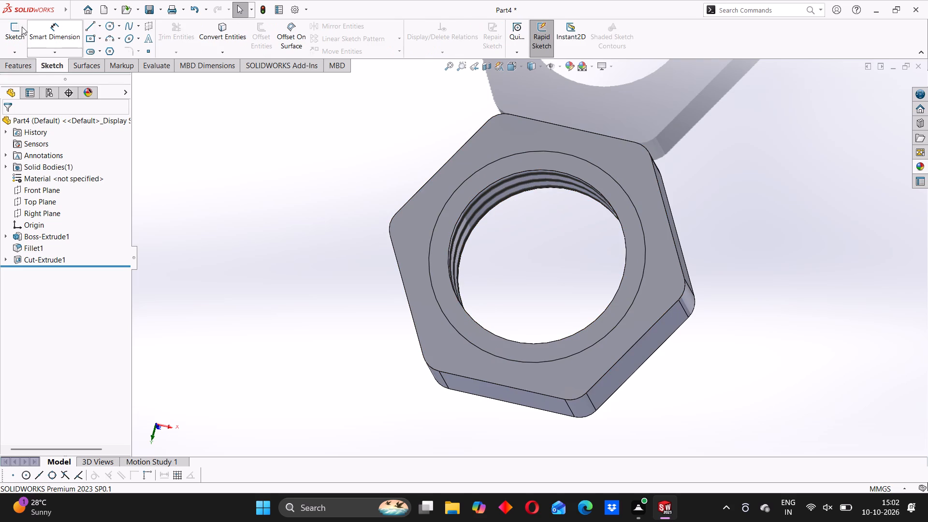
left_click(162, 11)
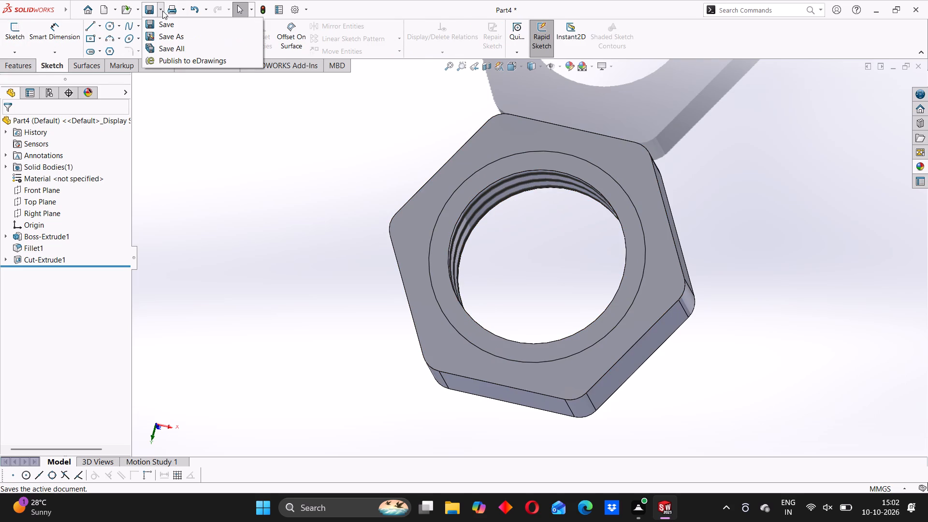
left_click(174, 37)
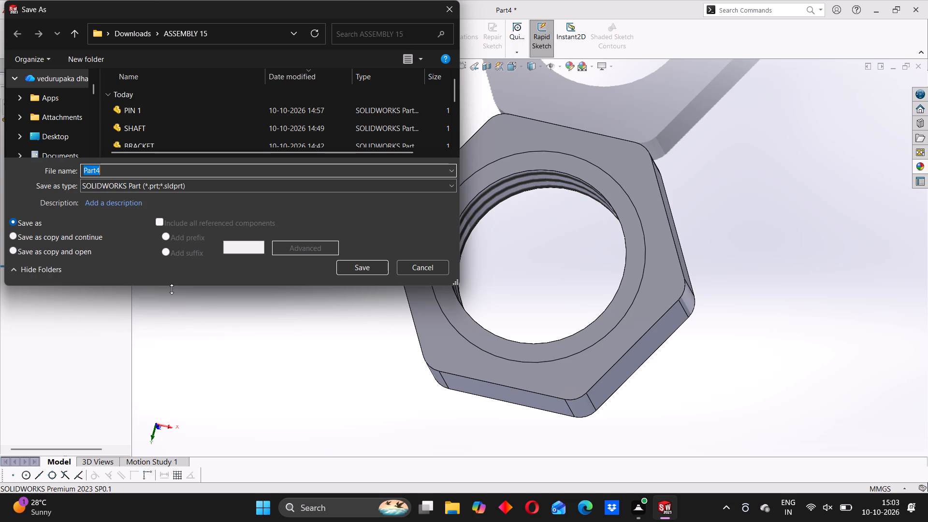
type("NUT")
scroll(172, 289, "up", 2)
left_click(367, 274)
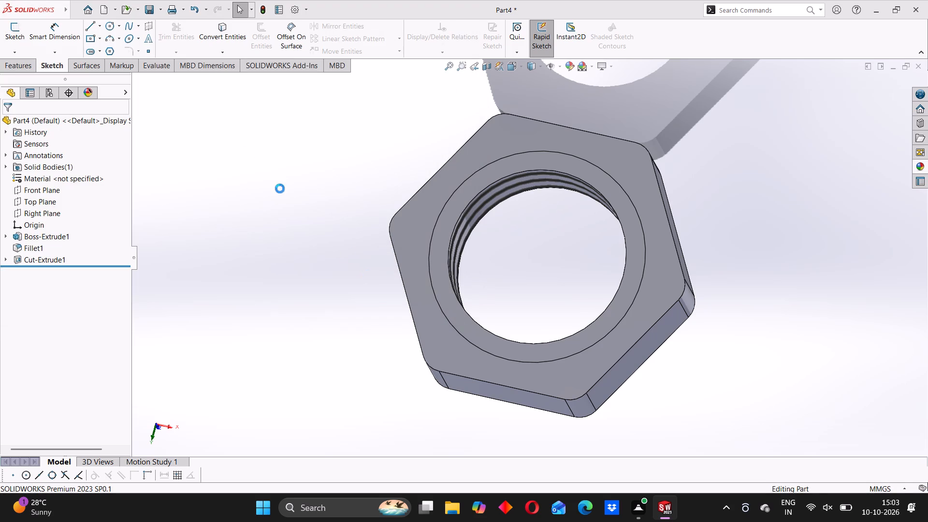
Save a PDF copy of the nut as NUT in the ASSEMBLY 15 folder.
left_click(161, 11)
left_click(172, 35)
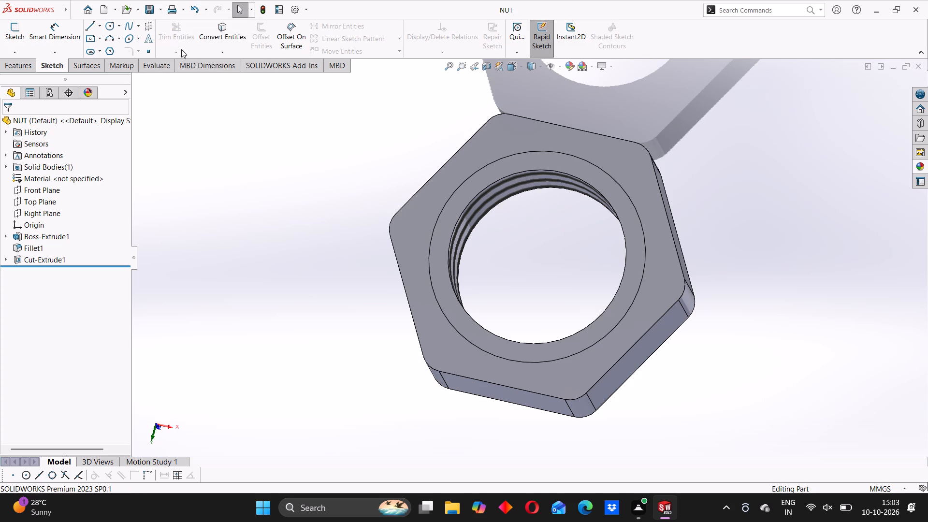
left_click(275, 185)
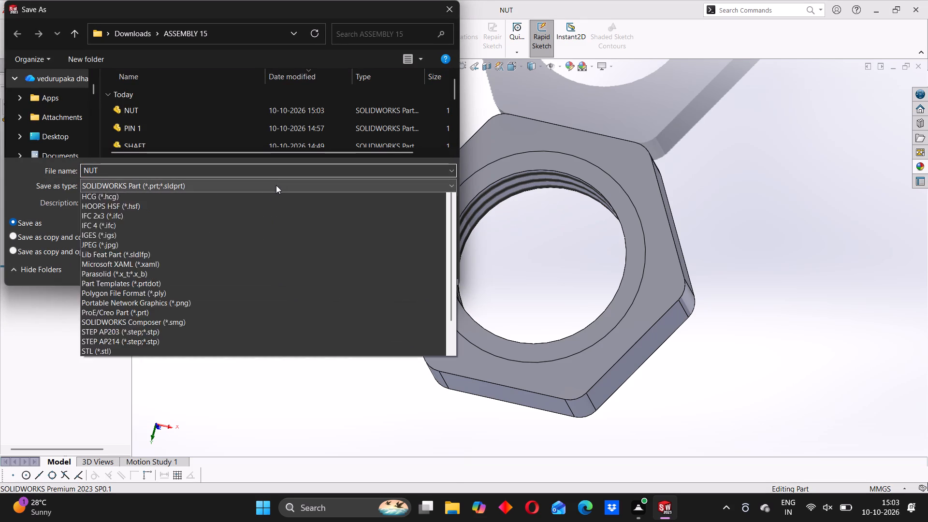
left_click_drag(187, 268, 190, 273)
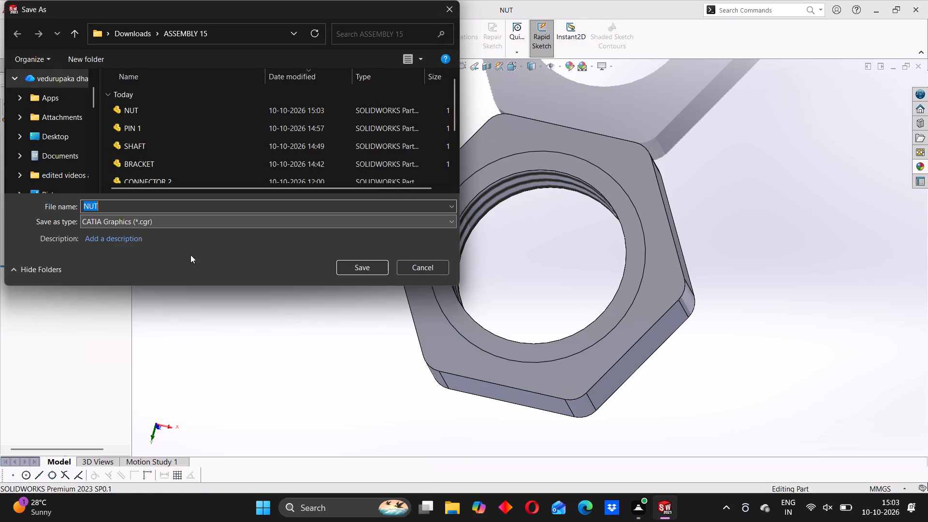
left_click(183, 220)
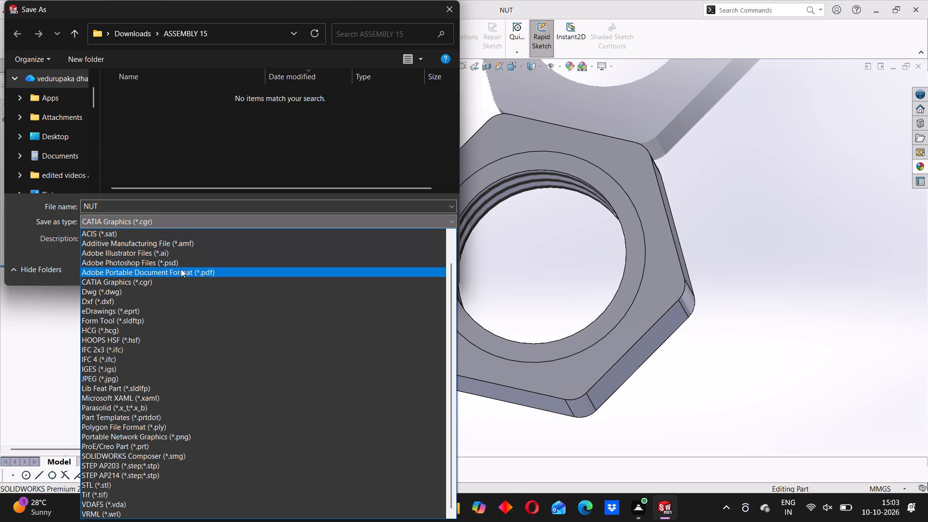
left_click(181, 269)
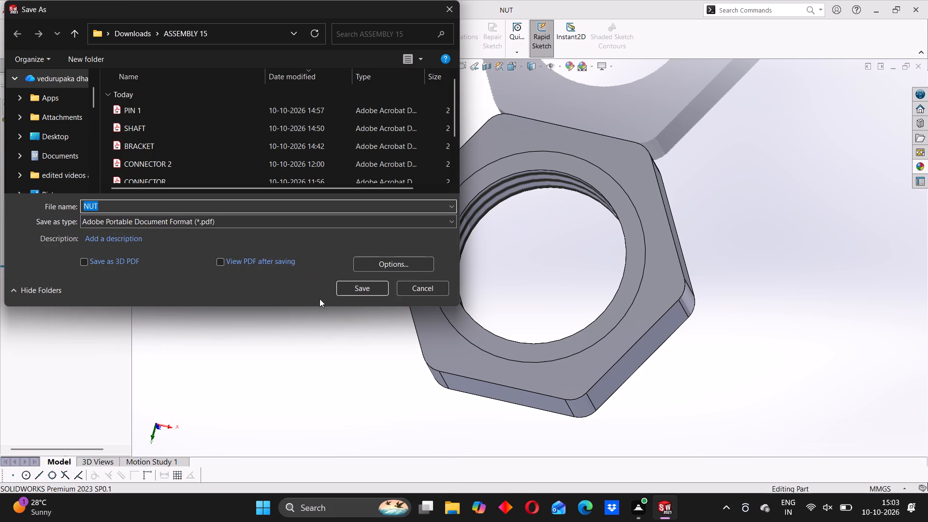
left_click(341, 290)
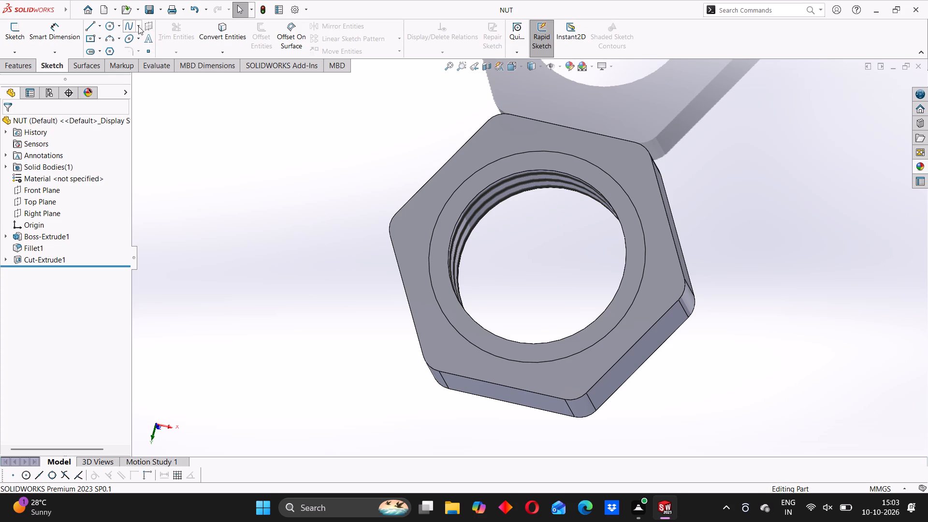
left_click(265, 191)
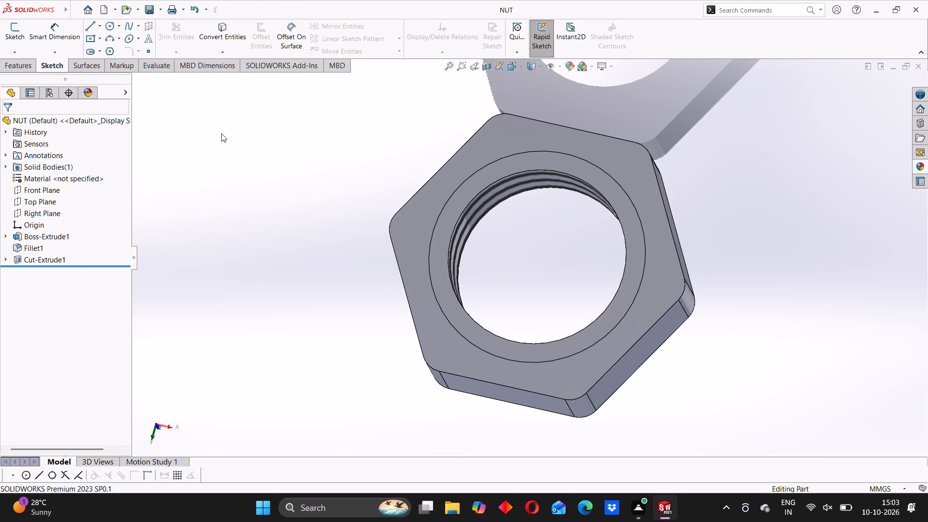
Create a new part document and close the NUT part.
left_click(87, 8)
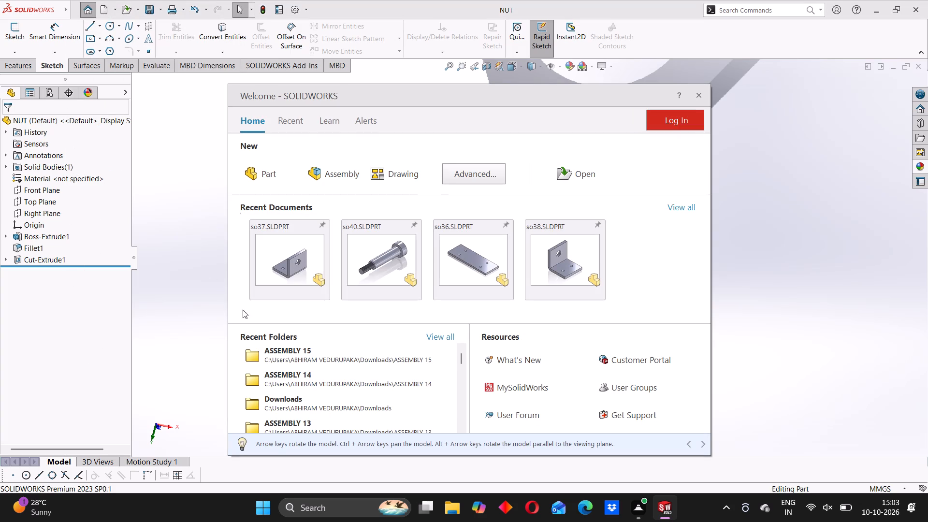
left_click(261, 178)
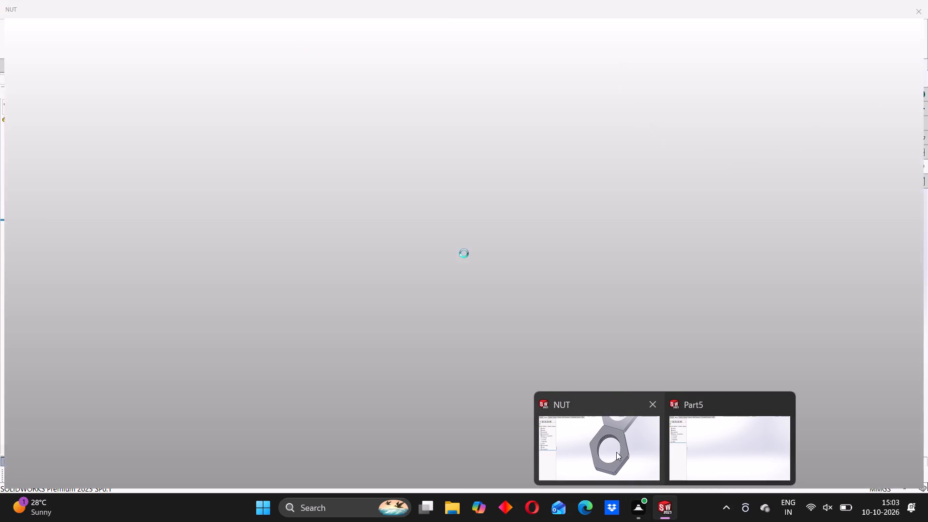
left_click(616, 452)
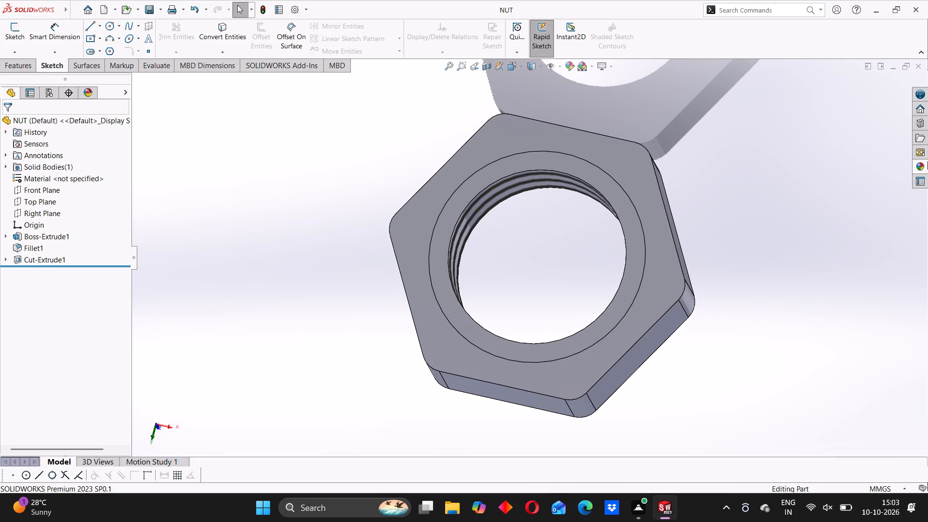
left_click_drag(920, 65, 922, 71)
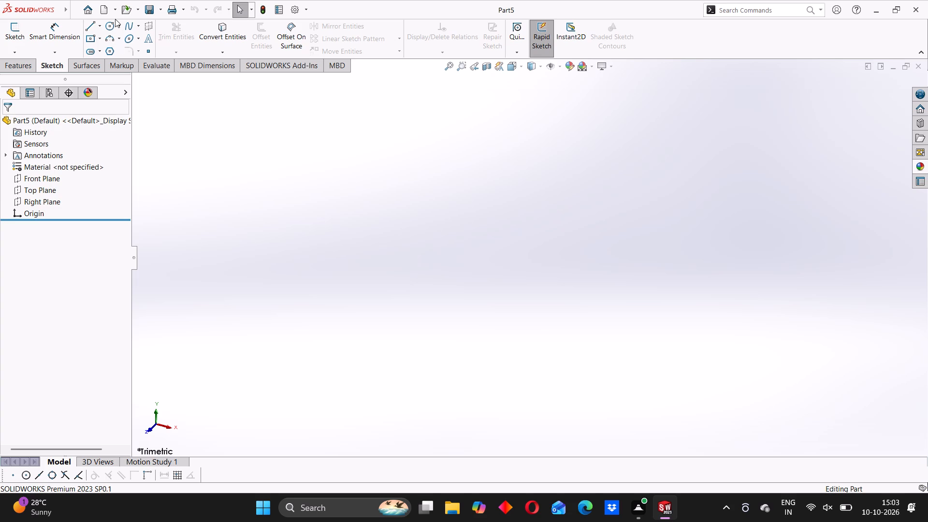
Sketch a circle centred on the origin on the Front Plane and dimension its diameter to 15 mm.
left_click(28, 173)
left_click(42, 156)
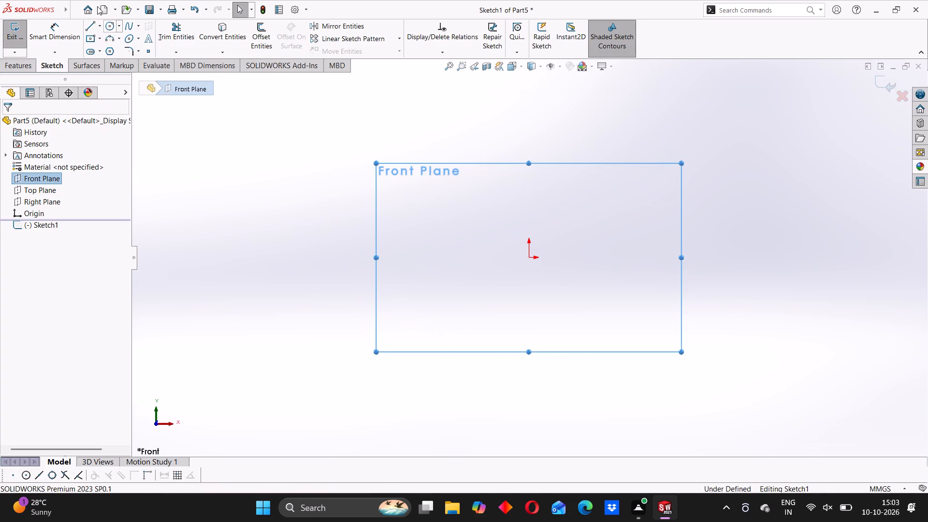
left_click(113, 30)
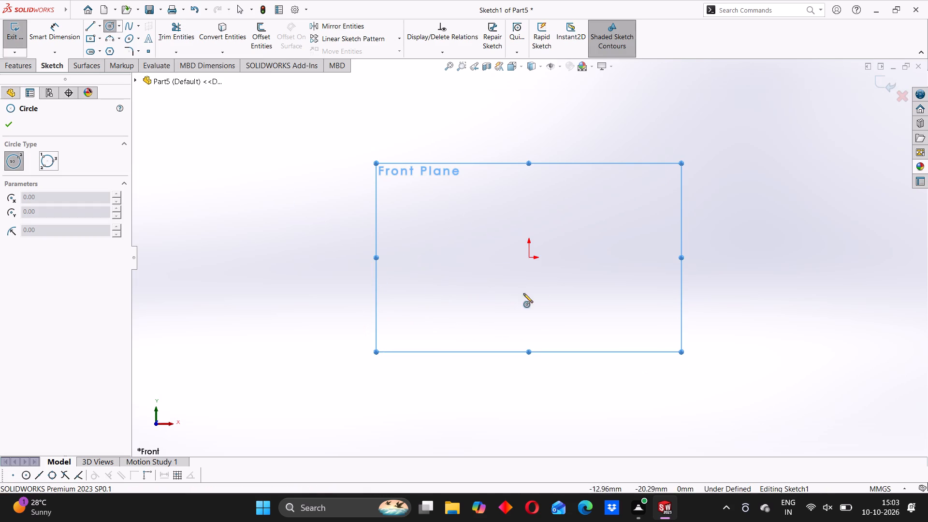
left_click(527, 257)
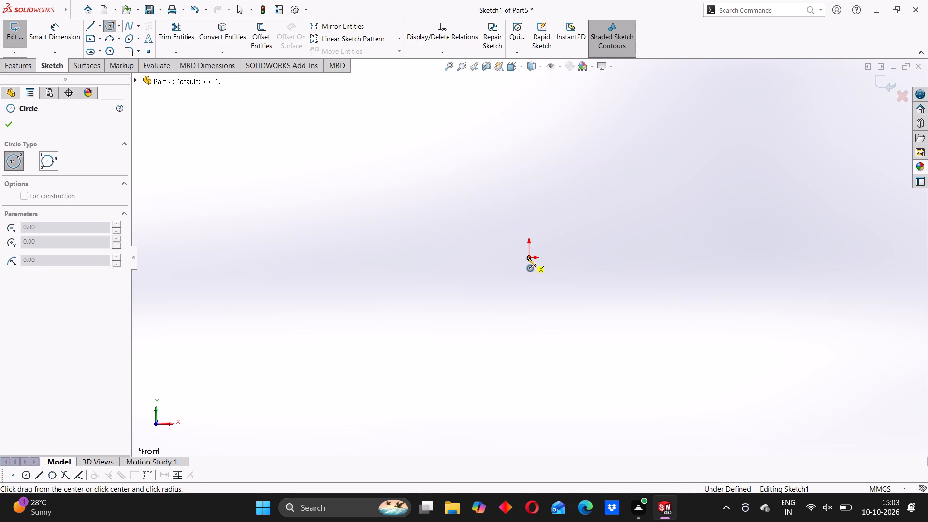
left_click(522, 188)
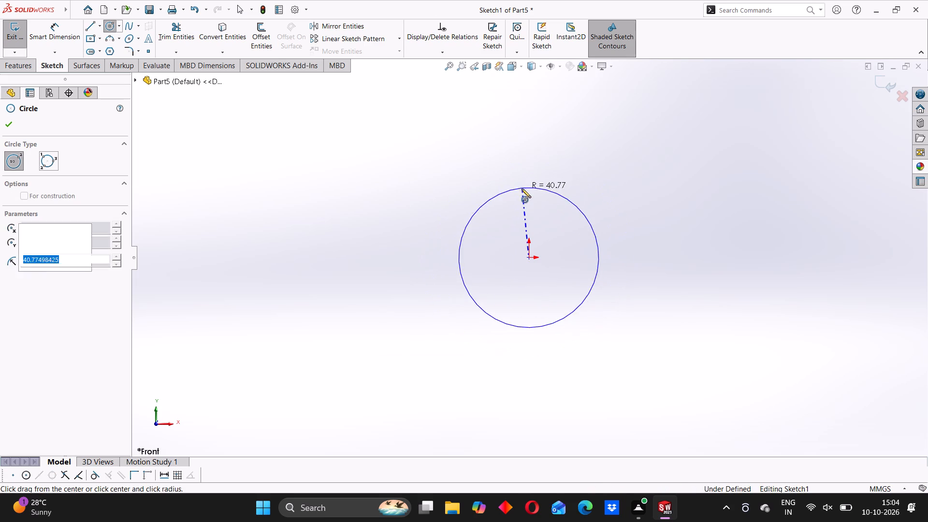
left_click(41, 34)
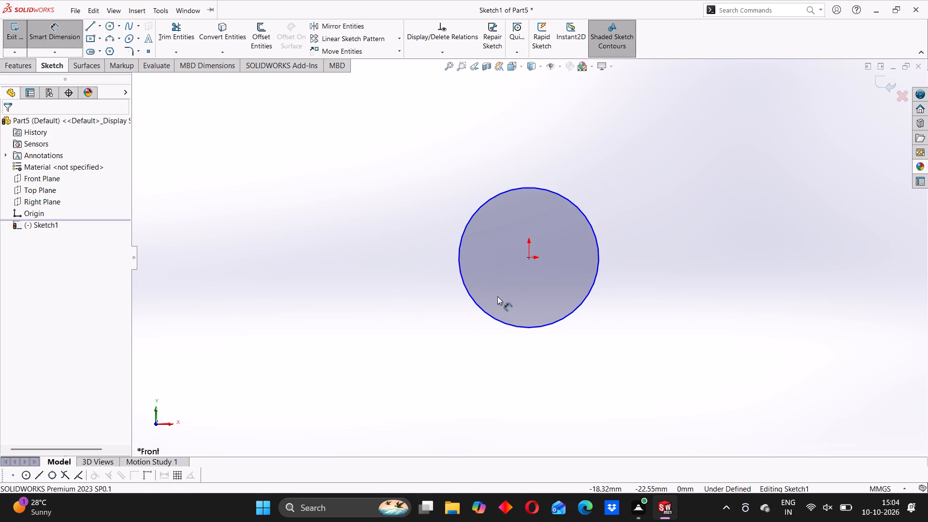
left_click(497, 321)
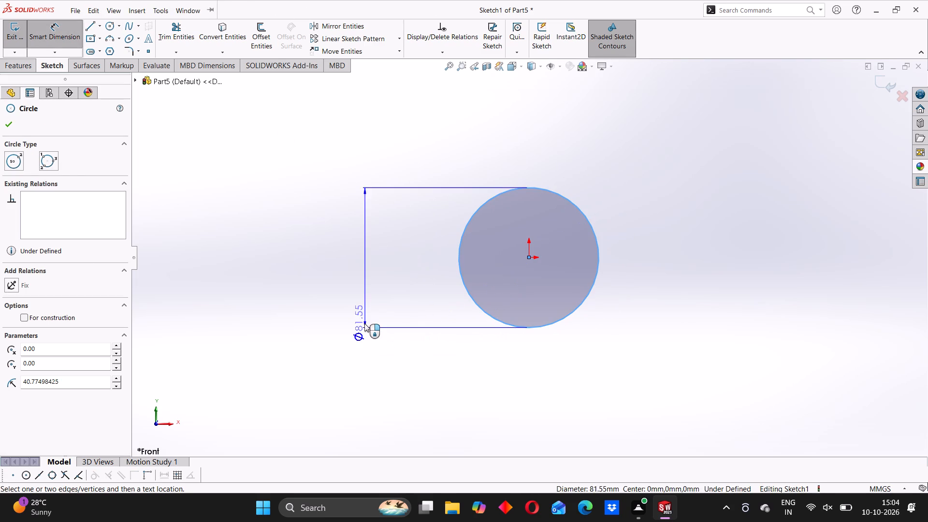
left_click(364, 323)
type("15")
key("Return")
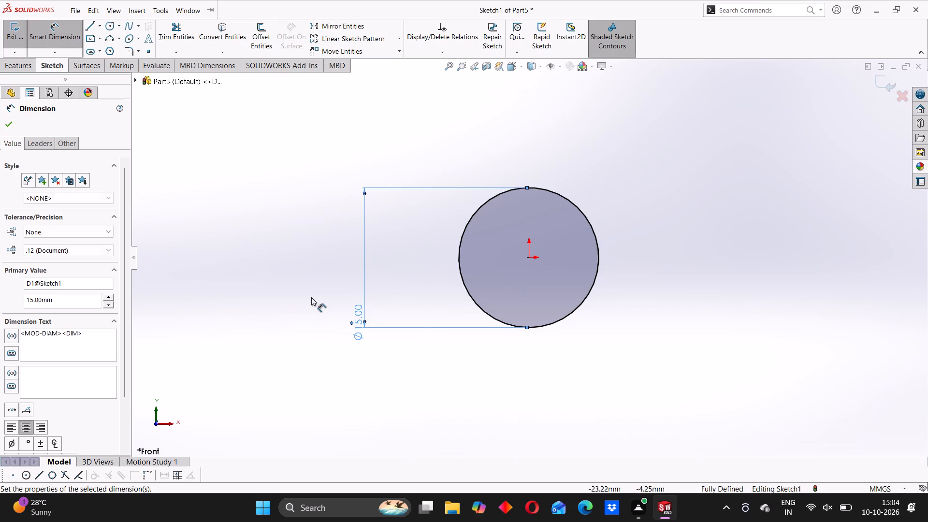
left_click(311, 297)
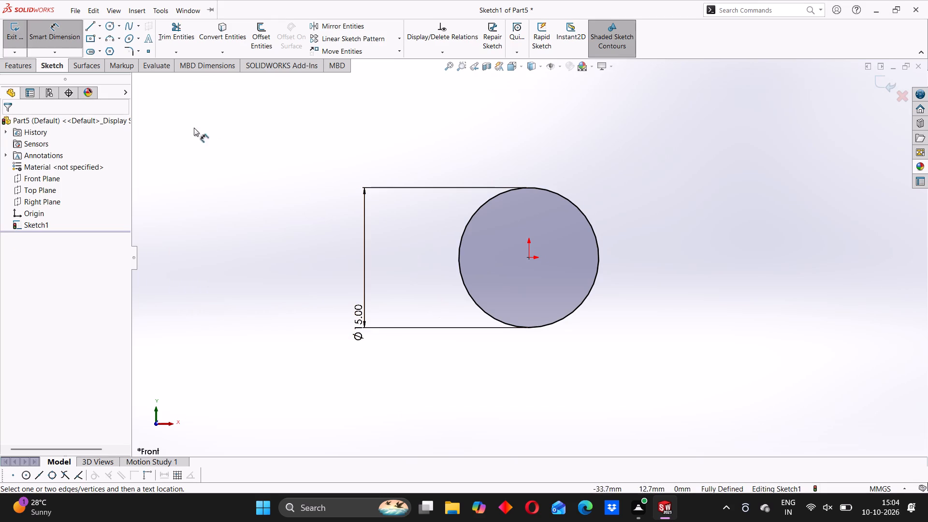
Extrude the 15 mm circle to a blind depth of 3 mm to form the head disc.
left_click(23, 62)
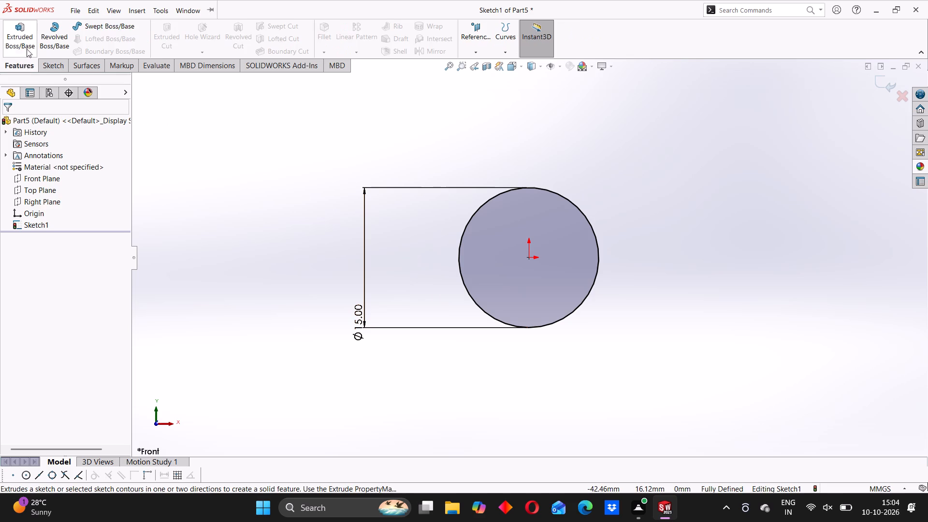
left_click(16, 32)
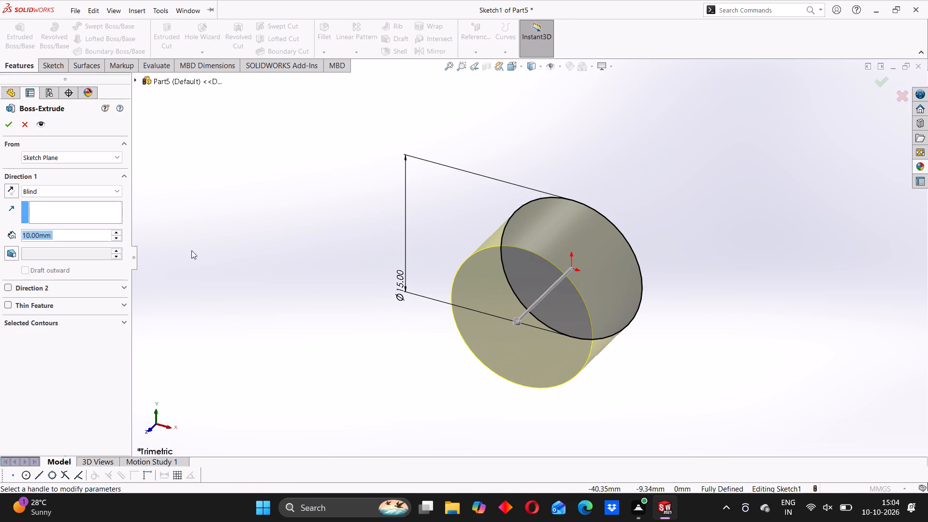
key("3")
key("Return")
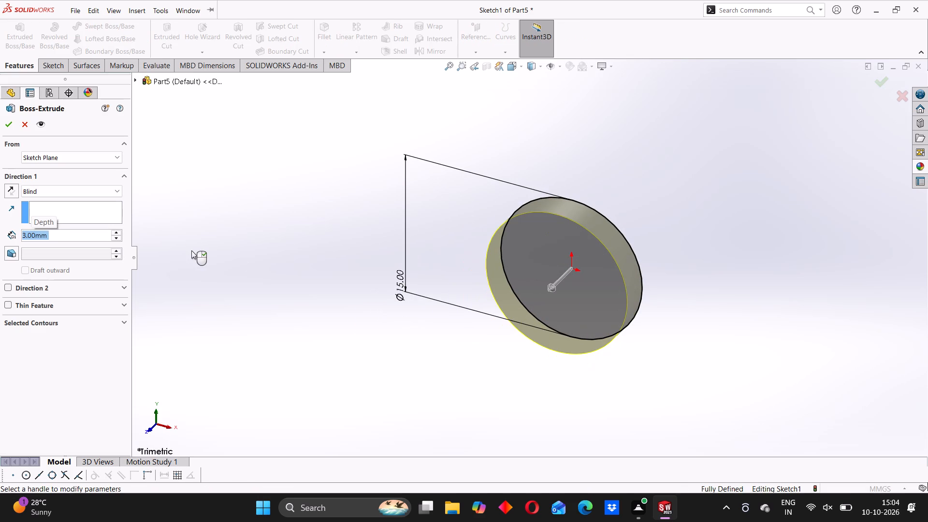
left_click(8, 124)
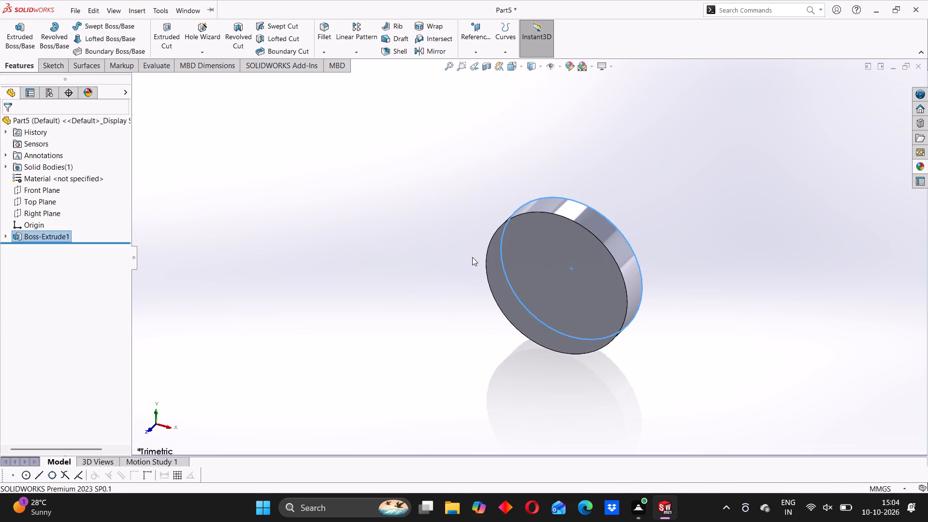
Sketch an origin-centred circle on the disc's front face and dimension its diameter to 8 mm.
left_click(539, 266)
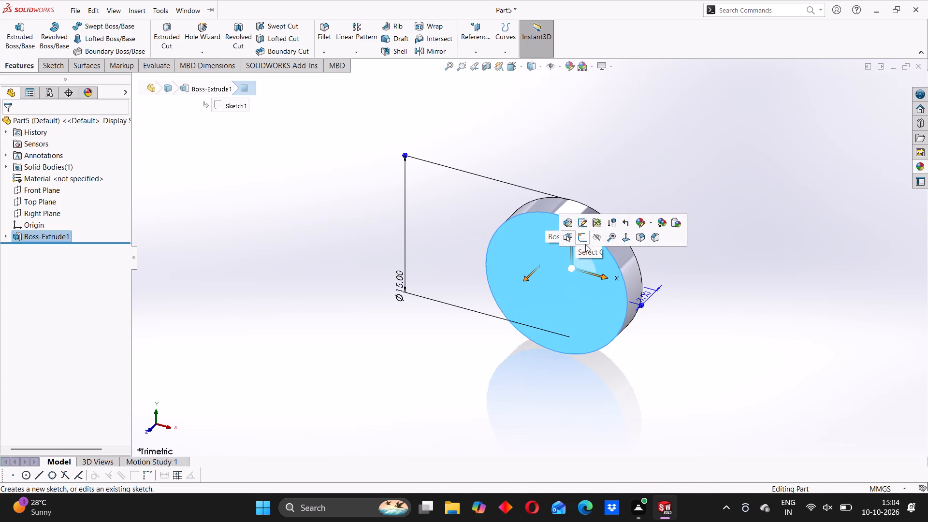
left_click(585, 244)
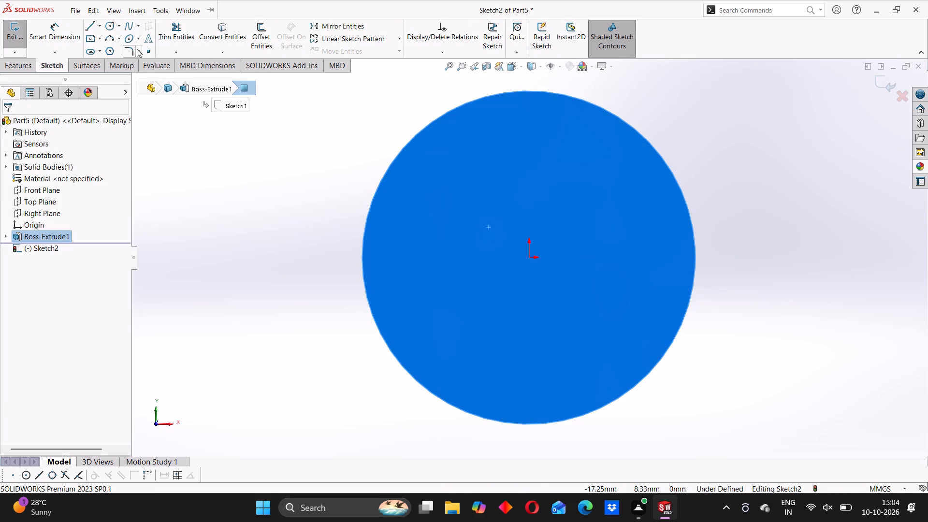
left_click(110, 25)
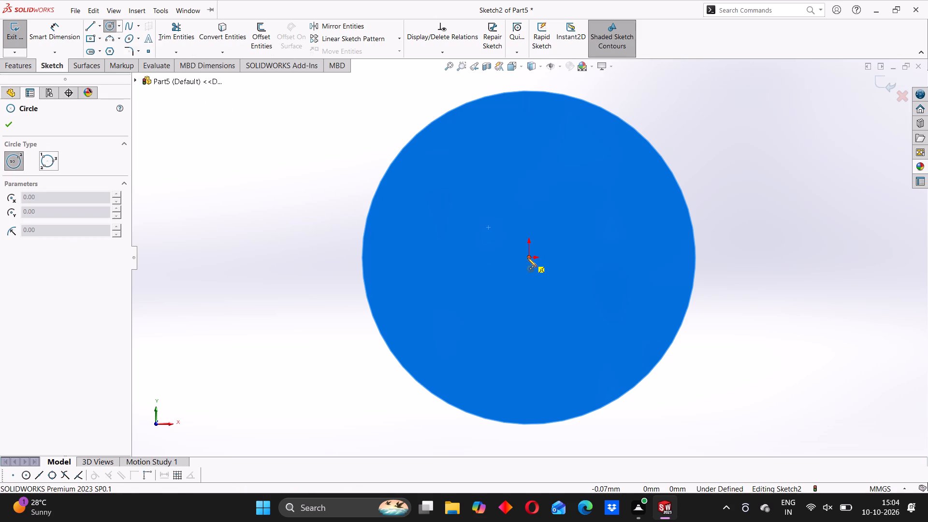
left_click(527, 258)
left_click(522, 166)
left_click_drag(59, 35, 69, 42)
left_click(441, 226)
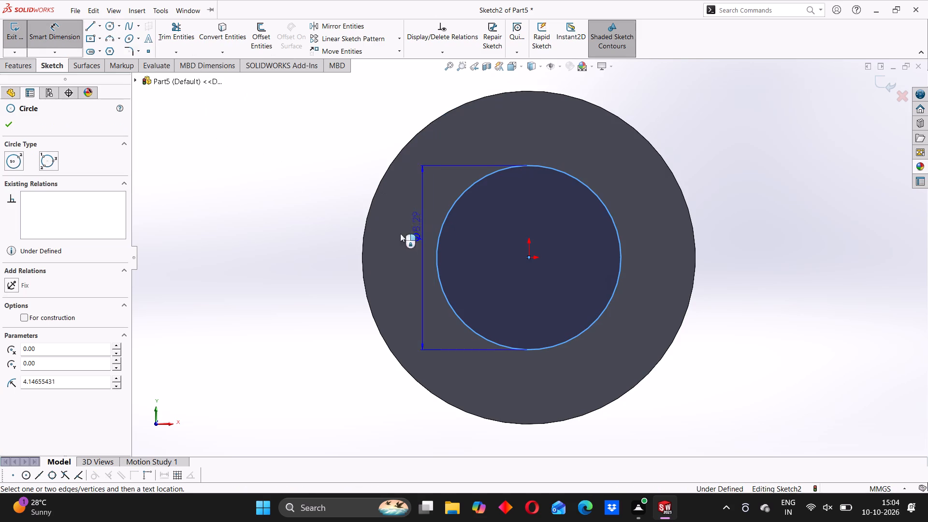
left_click(347, 251)
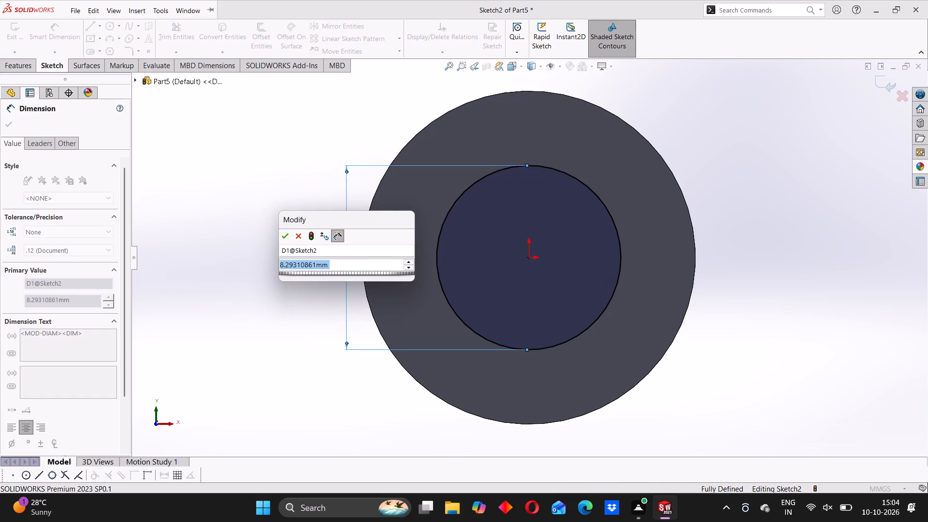
key("8")
key("Return")
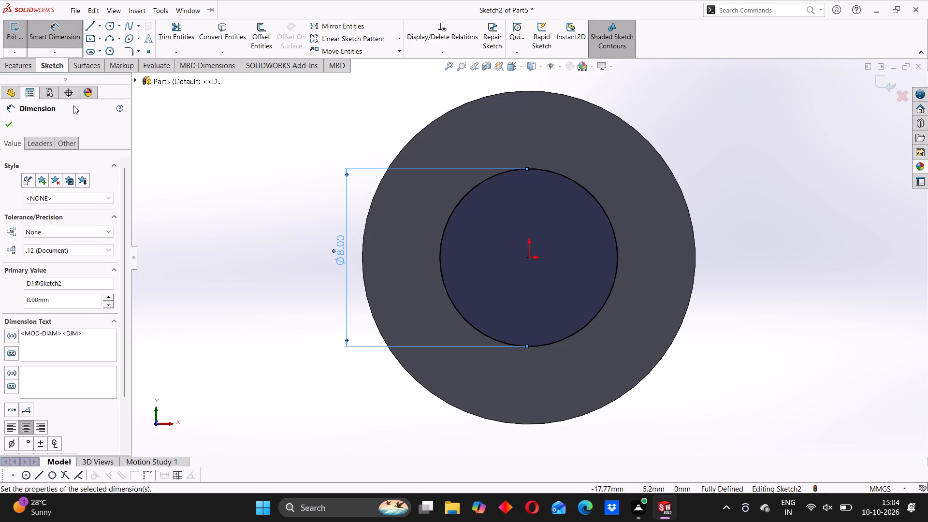
Extrude the 8 mm circle 43 mm outward from the head, merged with the disc, as the shank.
left_click(7, 60)
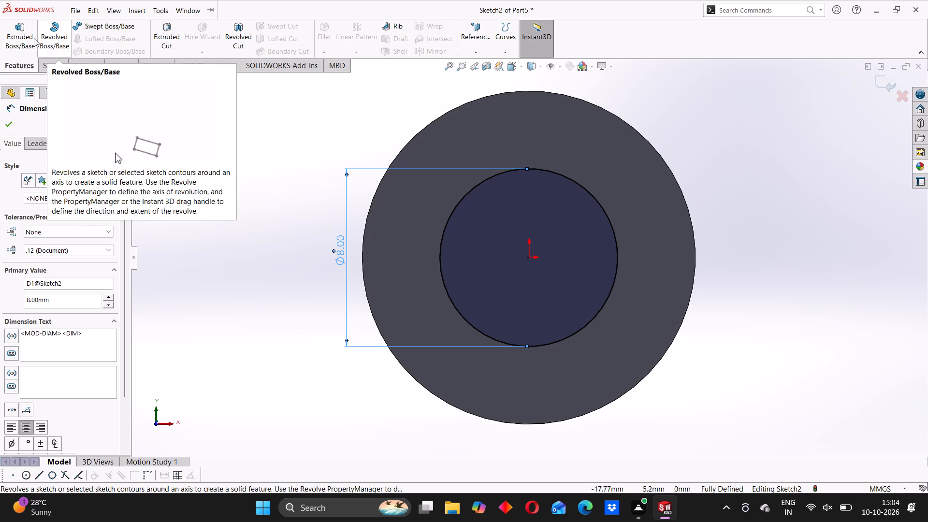
left_click(14, 35)
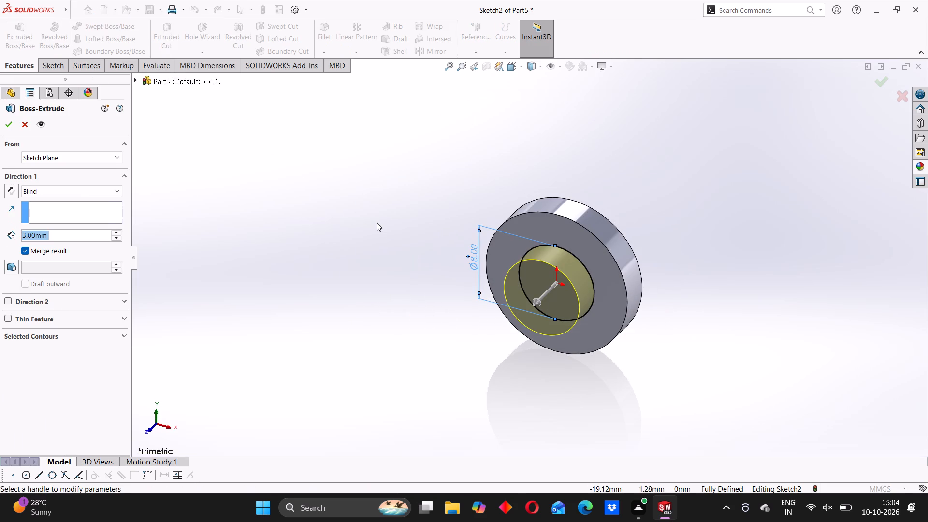
type("43")
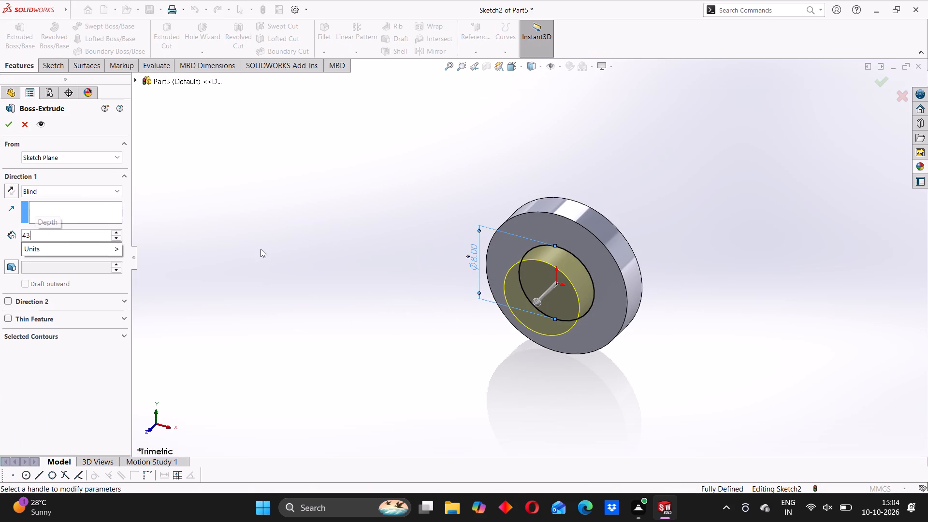
key("Return")
scroll(435, 308, "down", 1)
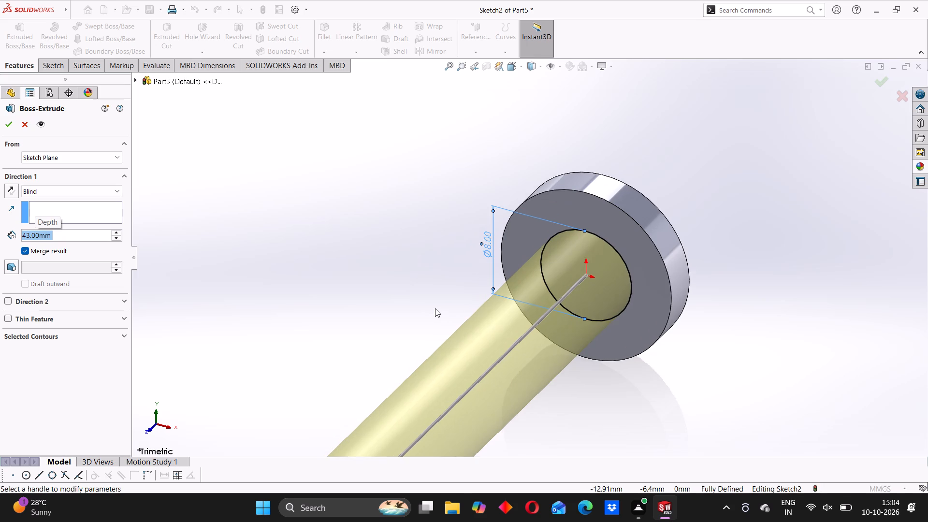
scroll(435, 308, "up", 5)
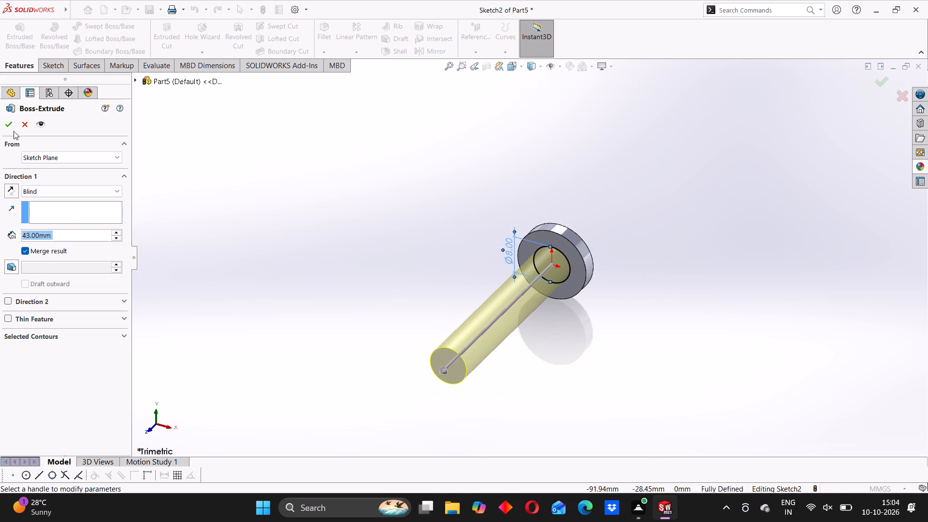
left_click(10, 127)
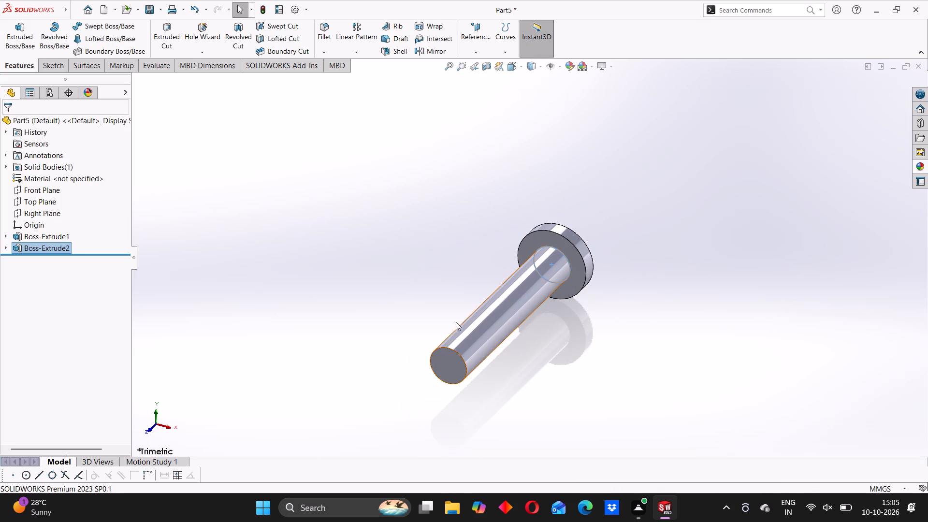
left_click(397, 282)
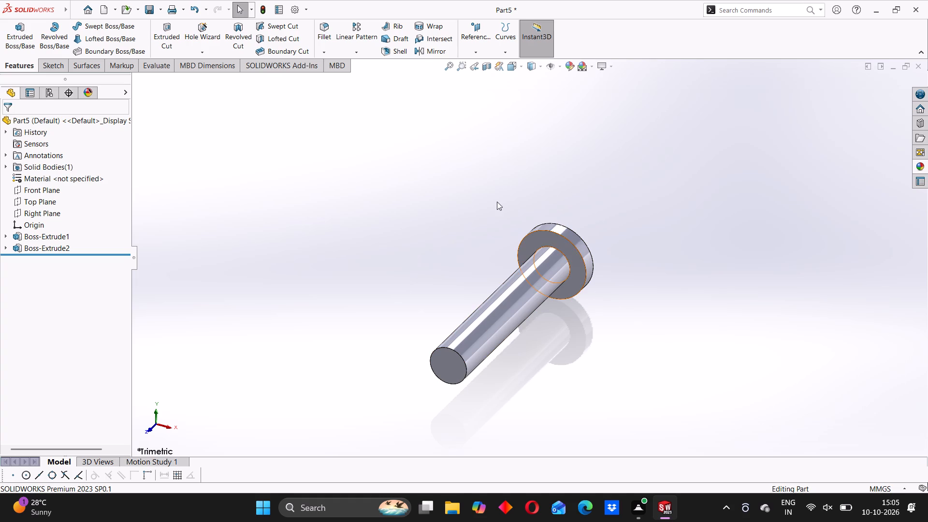
Chamfer the outer circular edge of the head's end face, opposite the shank, with 1 mm distance at 45 degrees.
left_click(320, 49)
left_click(338, 72)
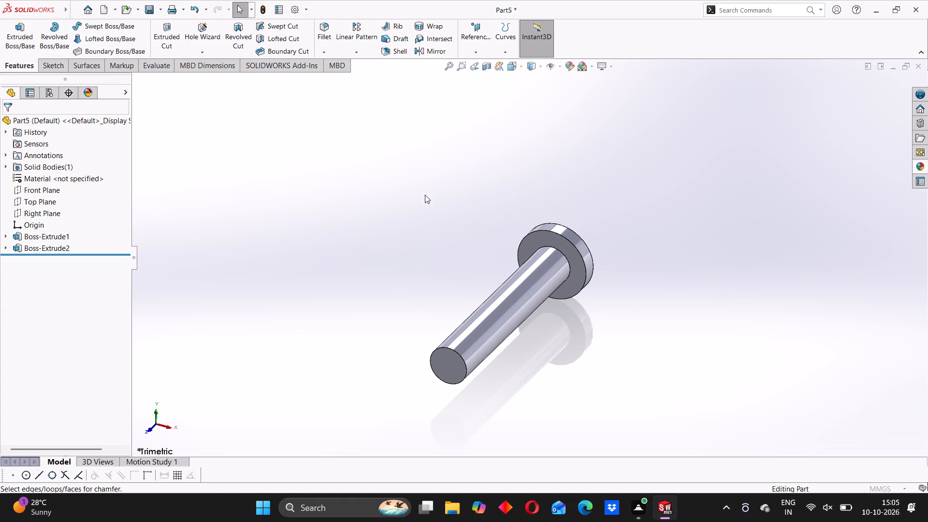
key("1")
key("Return")
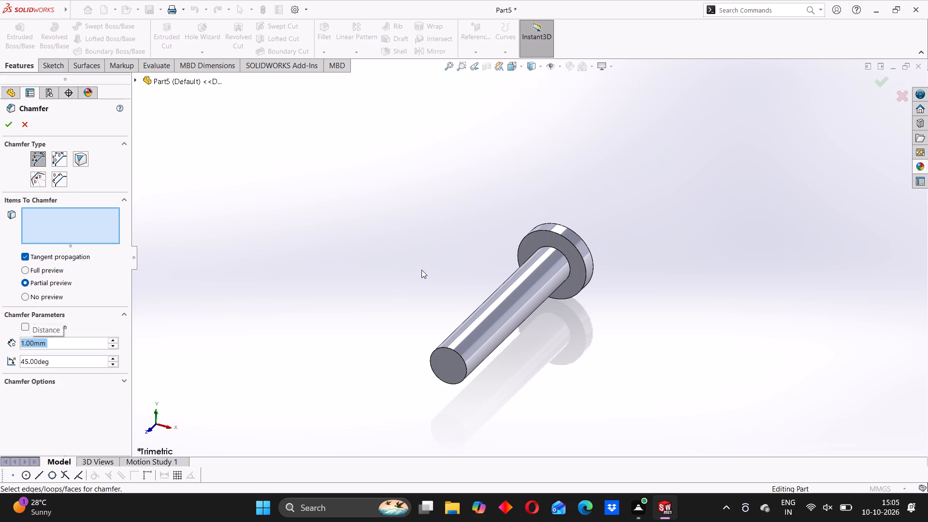
middle_click_drag(554, 243, 524, 340)
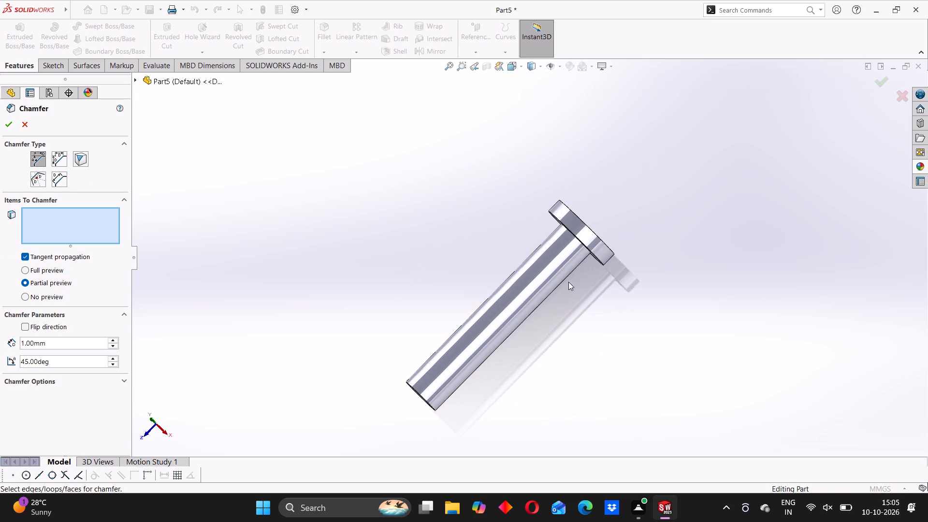
left_click(568, 210)
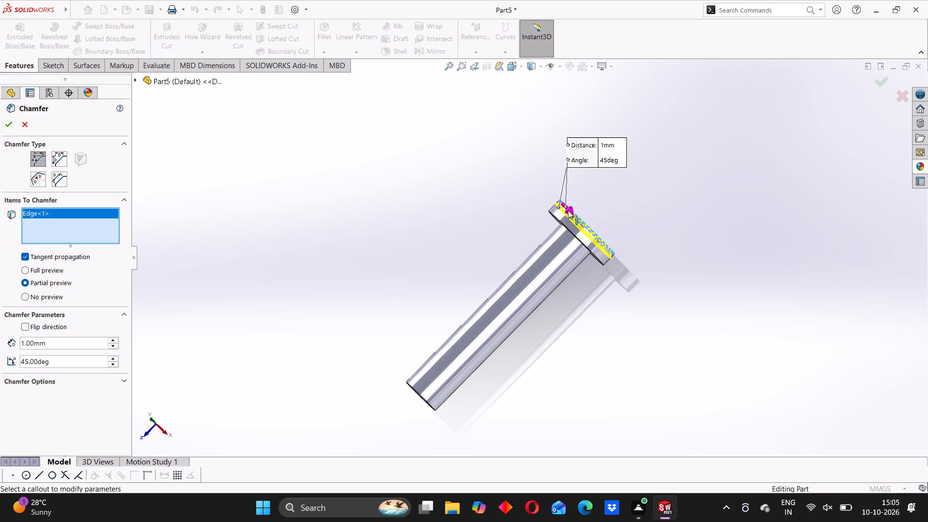
left_click(4, 127)
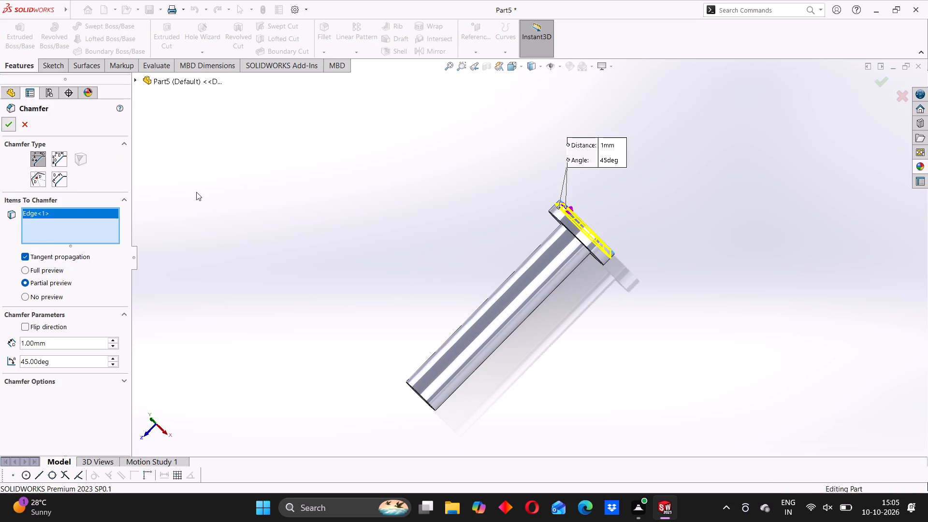
Examine the headed pin's chamfered head and shank from several angles.
middle_click_drag(462, 250, 529, 217)
scroll(522, 309, "up", 2)
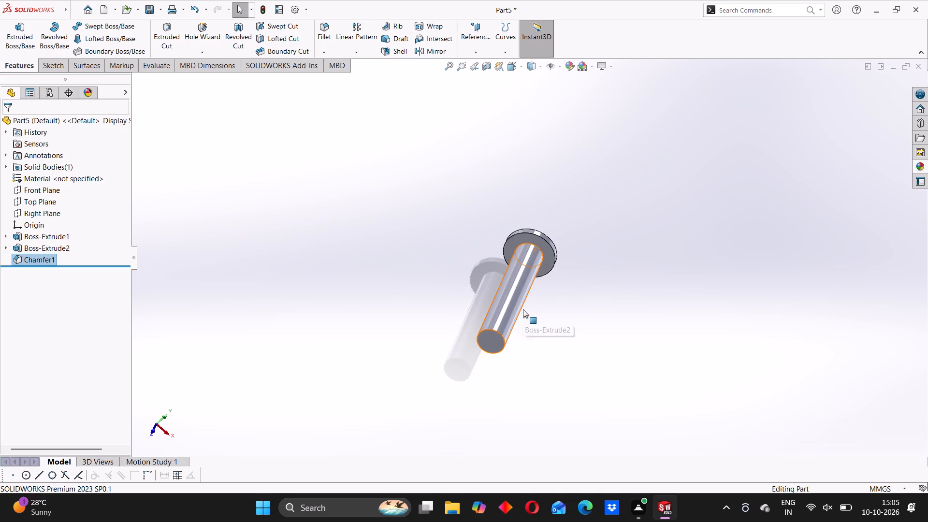
scroll(523, 309, "up", 2)
scroll(449, 264, "down", 2)
middle_click_drag(464, 280, 491, 272)
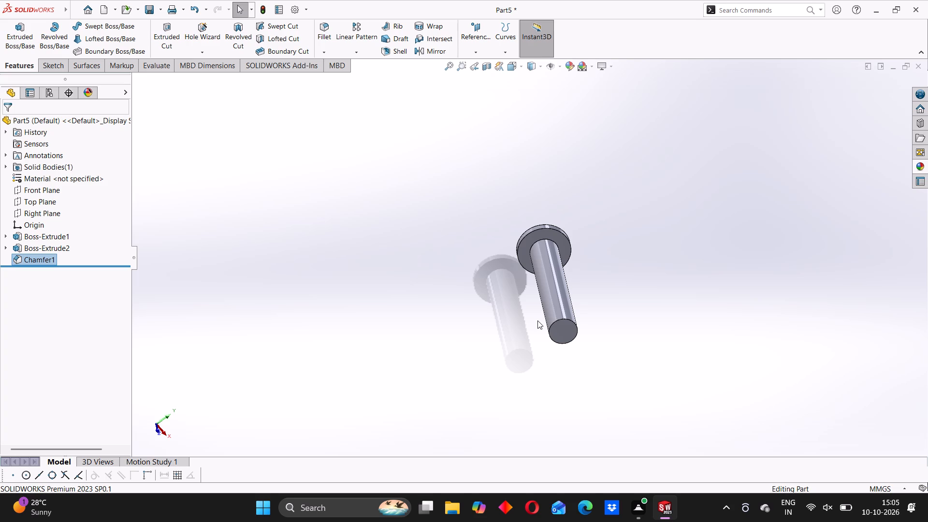
scroll(538, 321, "up", 2)
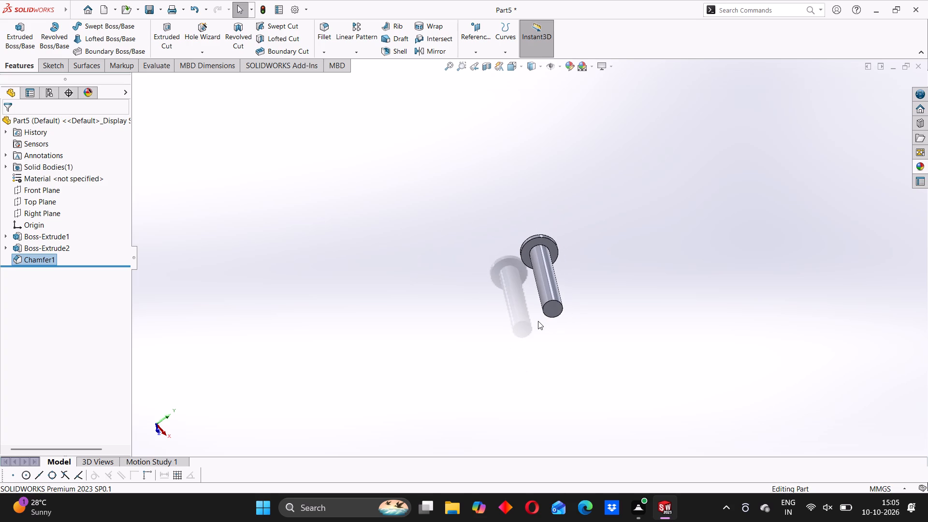
middle_click_drag(556, 323, 531, 285)
scroll(534, 275, "down", 5)
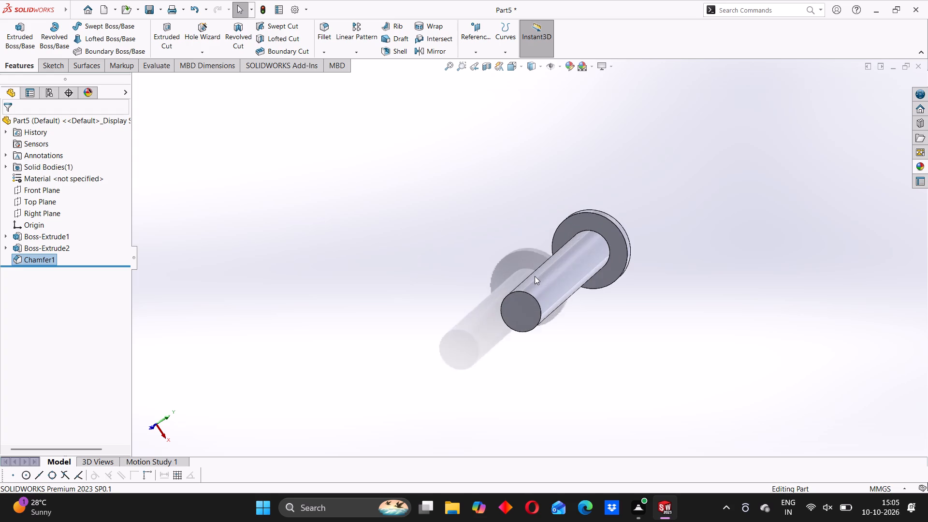
middle_click_drag(536, 278, 523, 312)
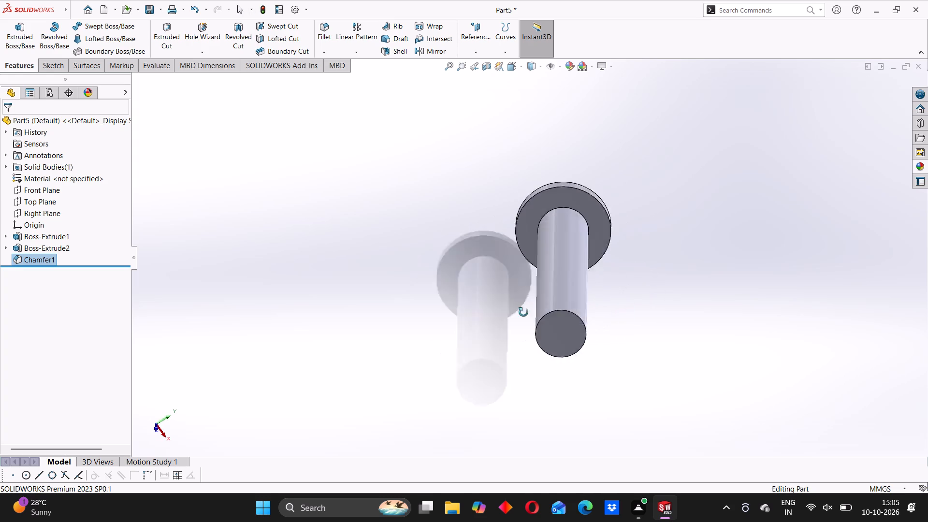
Add a G1/16 DIN straight pipe tapped cosmetic thread, blind 3 mm deep, starting from the shank's free end face.
middle_click_drag(523, 312, 522, 313)
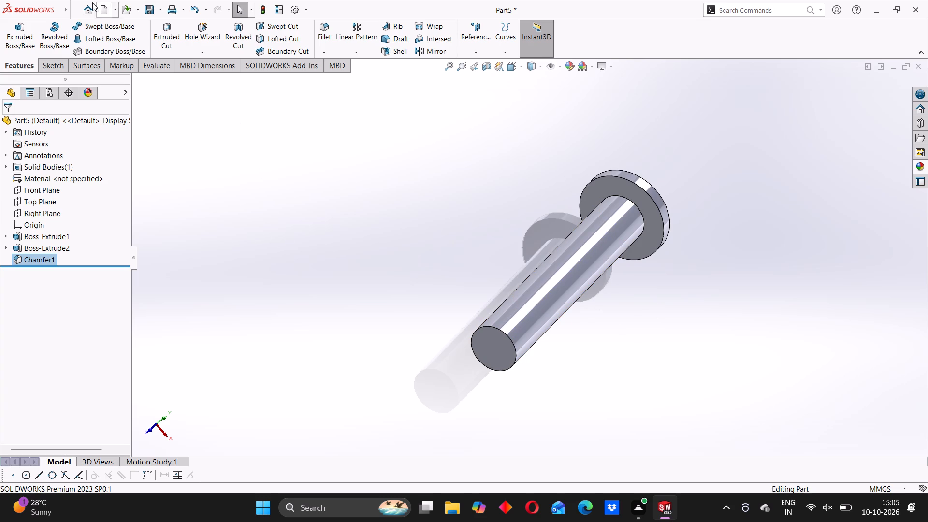
left_click(142, 8)
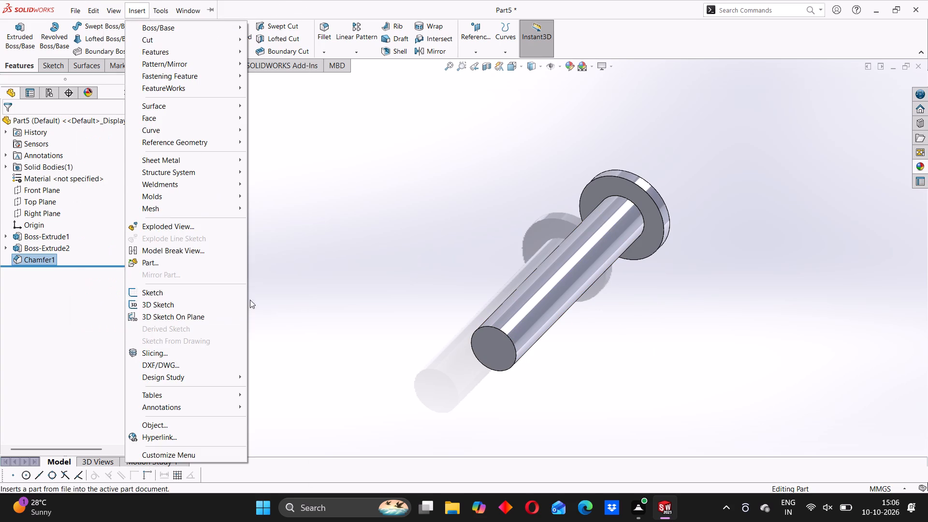
left_click(219, 407)
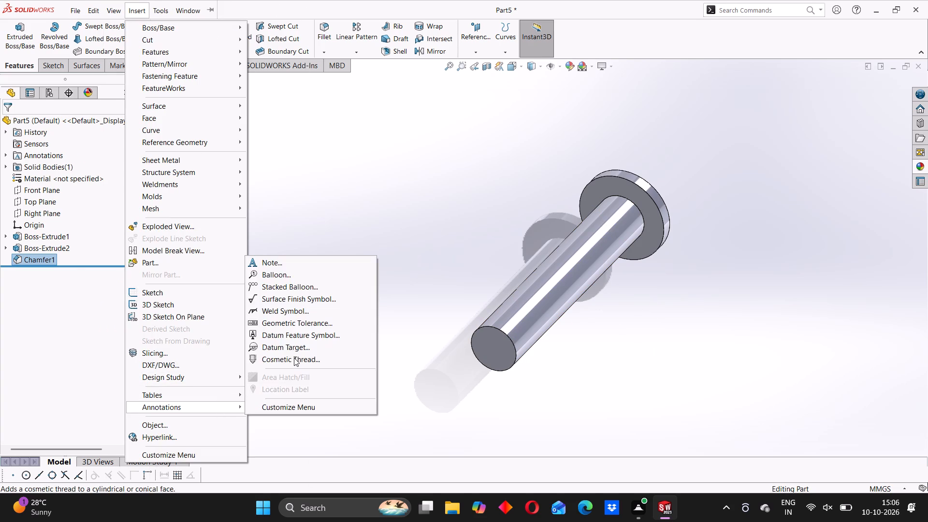
left_click(294, 358)
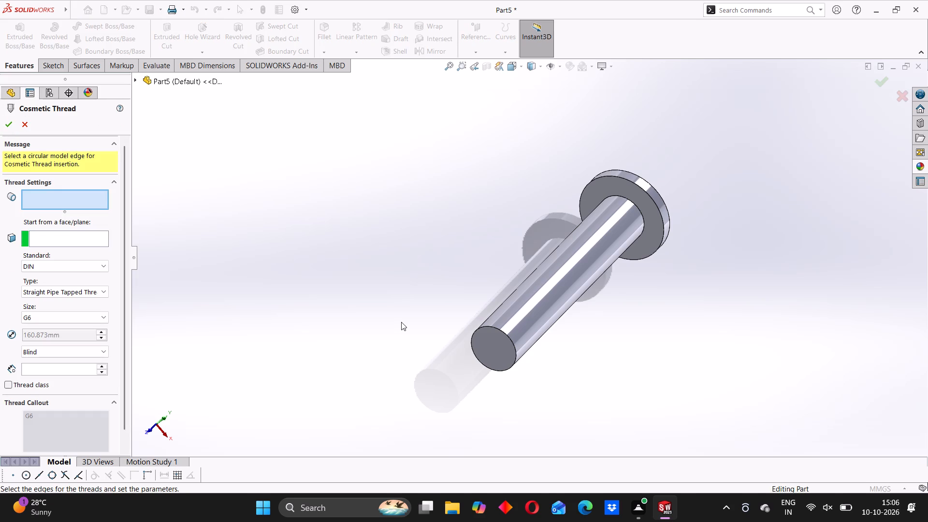
left_click(81, 318)
left_click(41, 328)
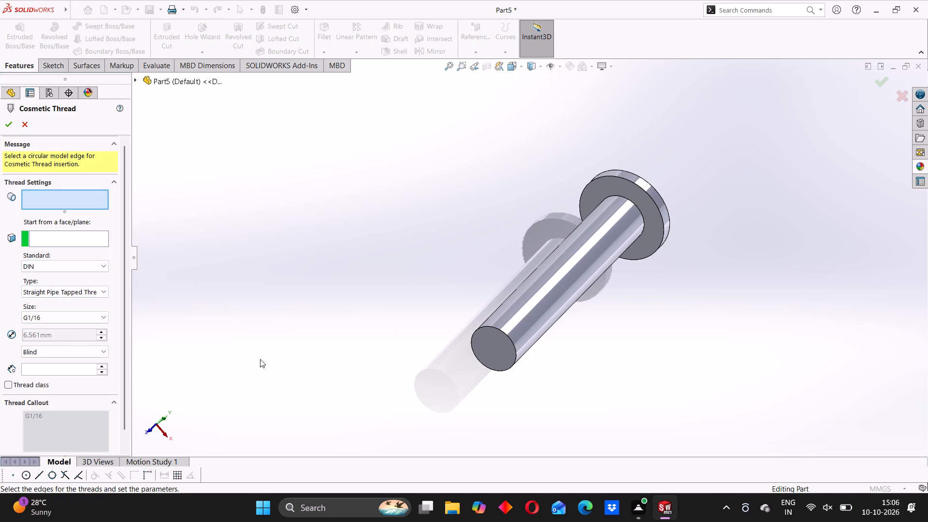
left_click(74, 370)
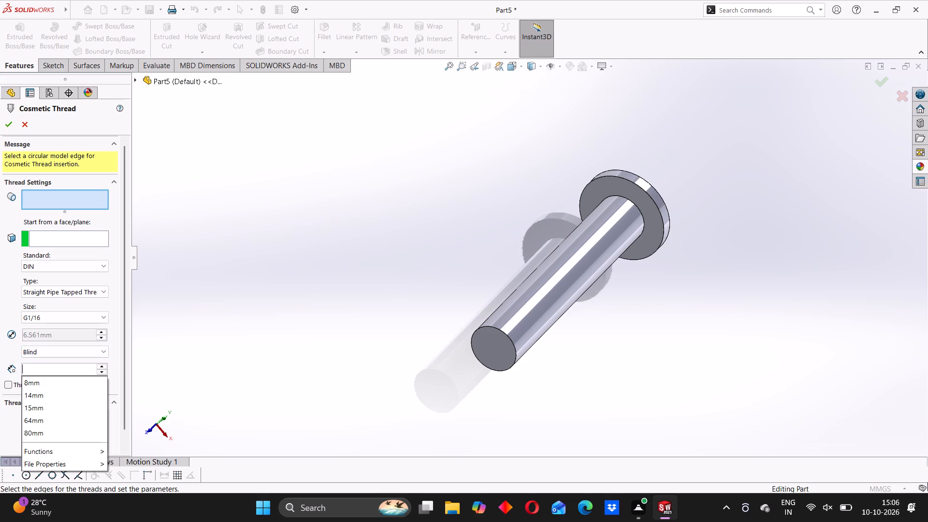
key("3")
key("Return")
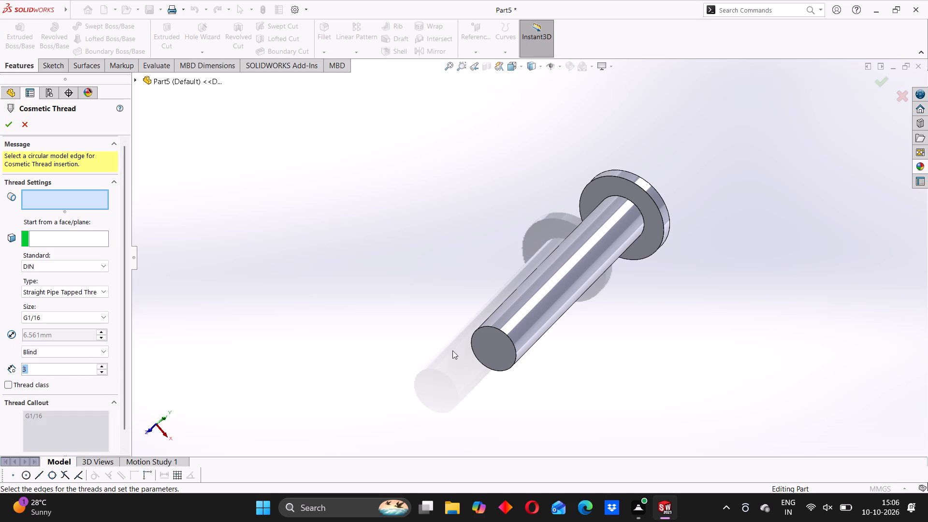
left_click(484, 328)
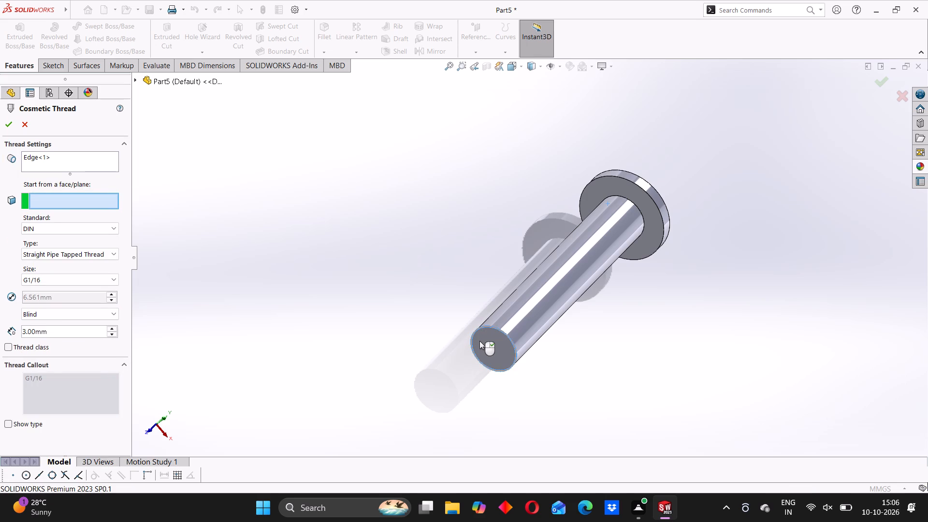
left_click(488, 340)
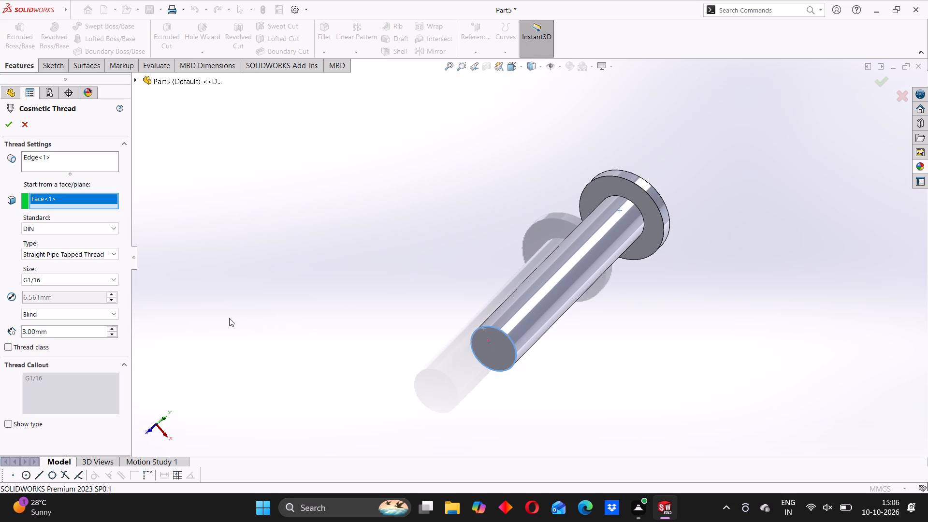
left_click(4, 348)
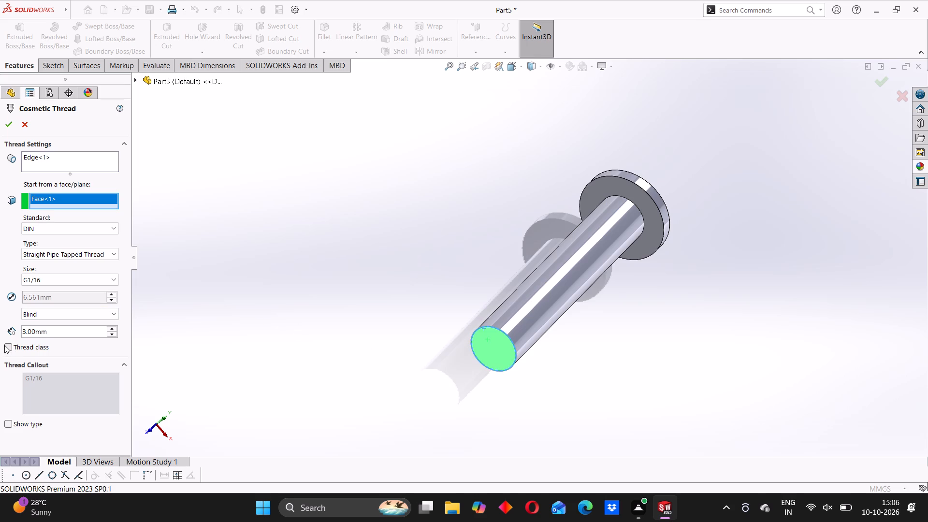
left_click(6, 347)
left_click(6, 347)
left_click(11, 128)
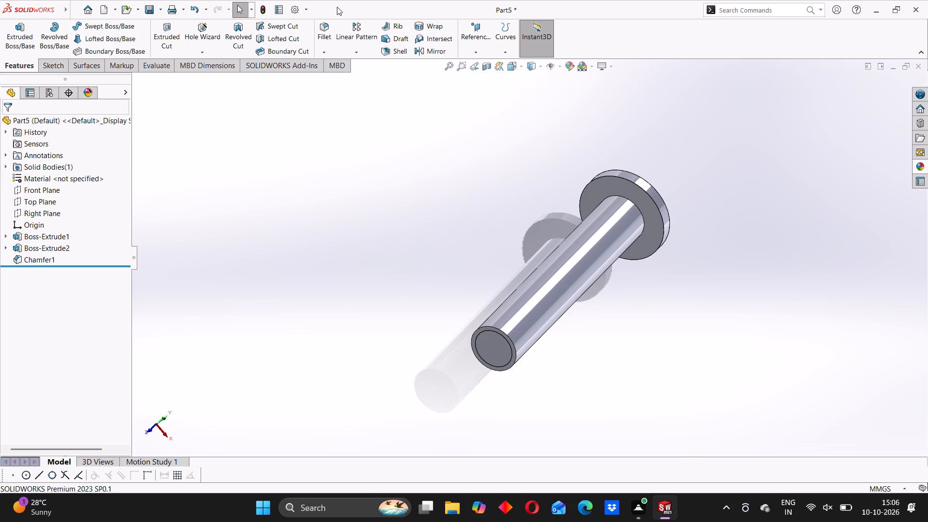
Enable shaded cosmetic threads in the document's detailing properties.
left_click(308, 6)
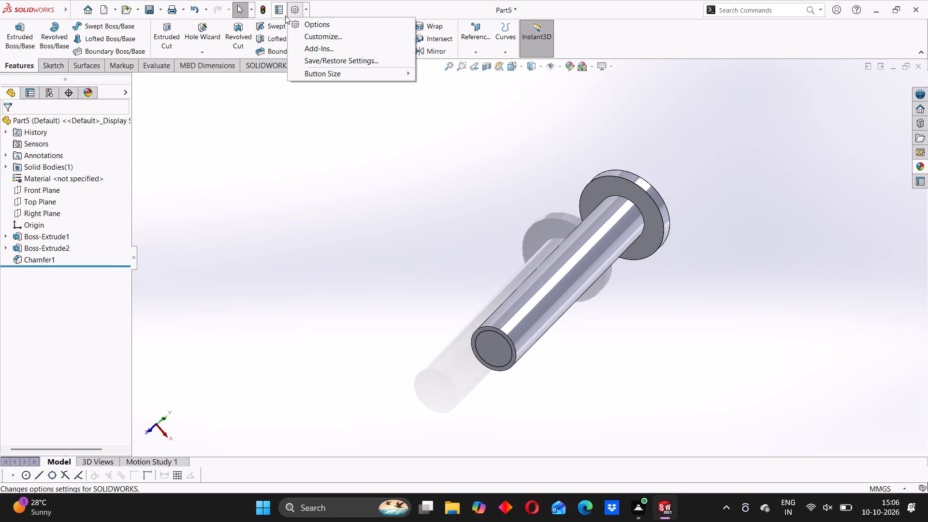
left_click(293, 10)
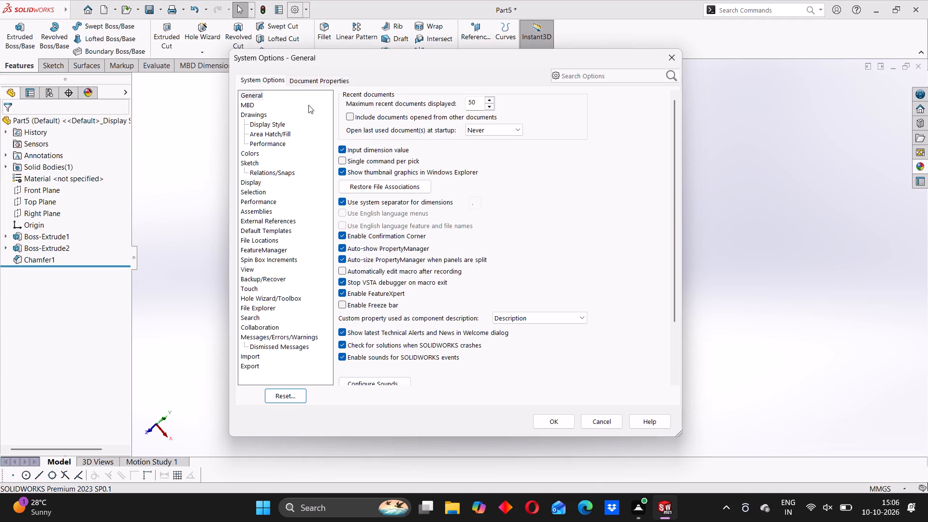
left_click(305, 80)
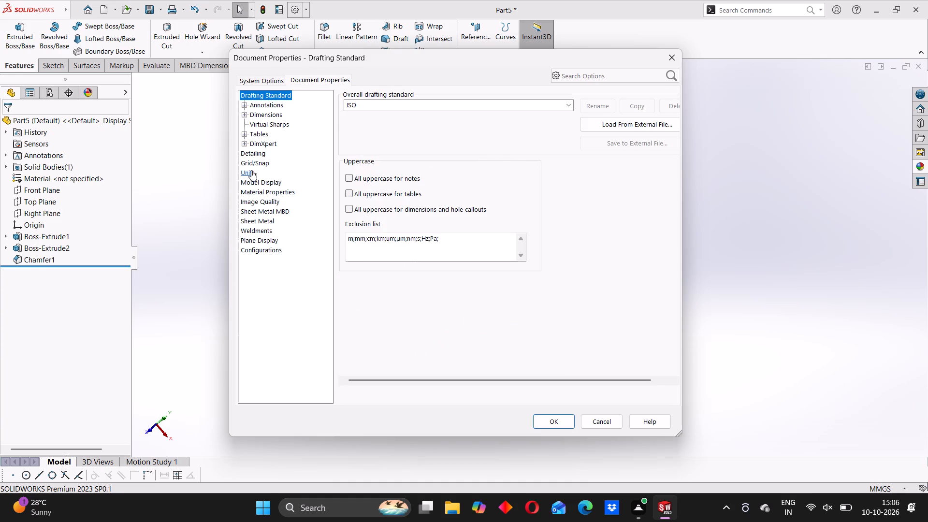
left_click(242, 158)
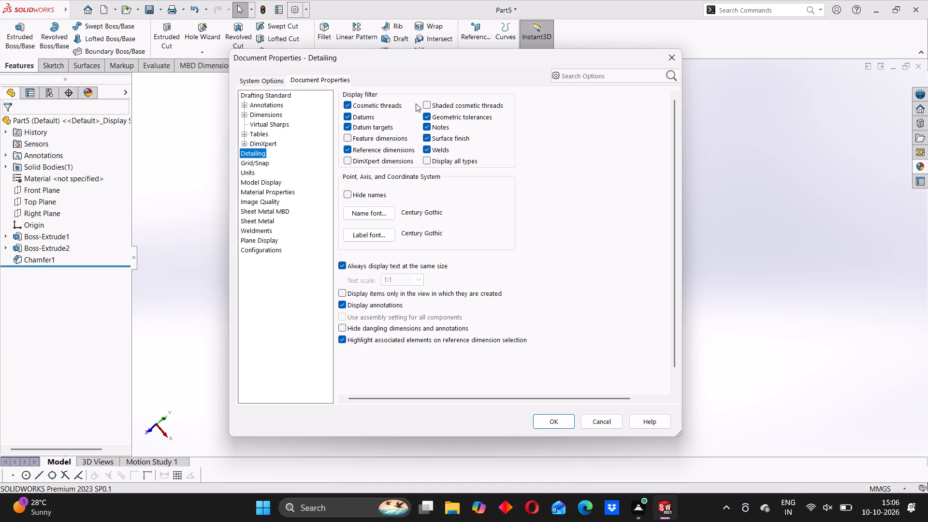
left_click(424, 103)
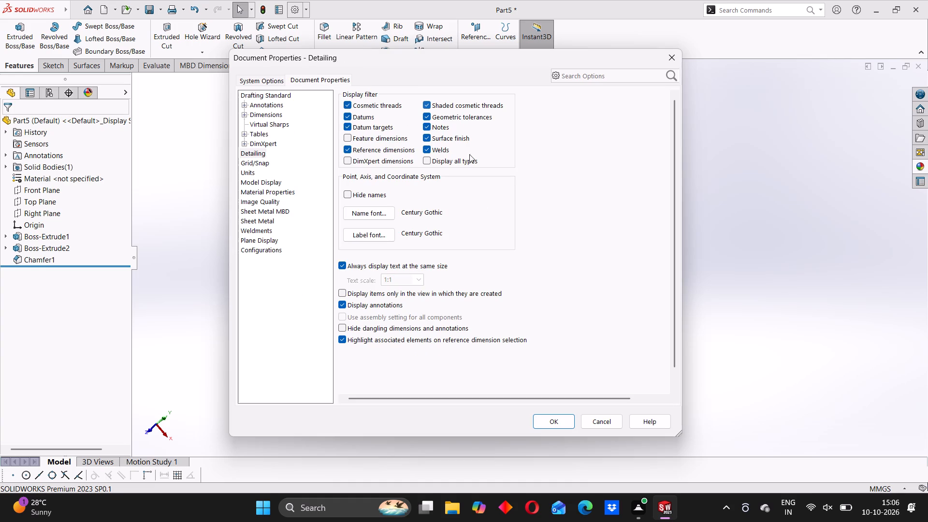
left_click(552, 426)
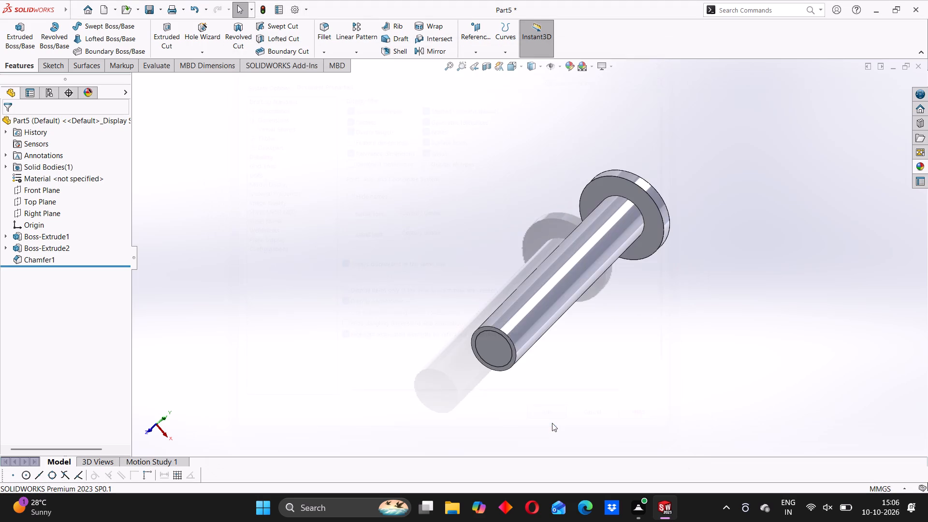
Examine the shaded thread at the shank's free end and the whole headed pin from several angles.
middle_click_drag(533, 336, 489, 379)
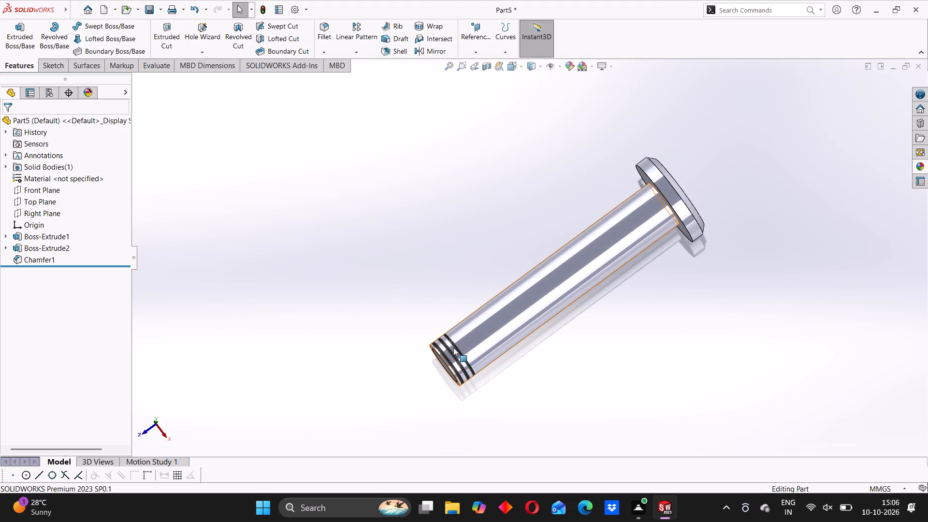
scroll(453, 348, "down", 5)
middle_click_drag(457, 349, 468, 350)
scroll(479, 339, "down", 2)
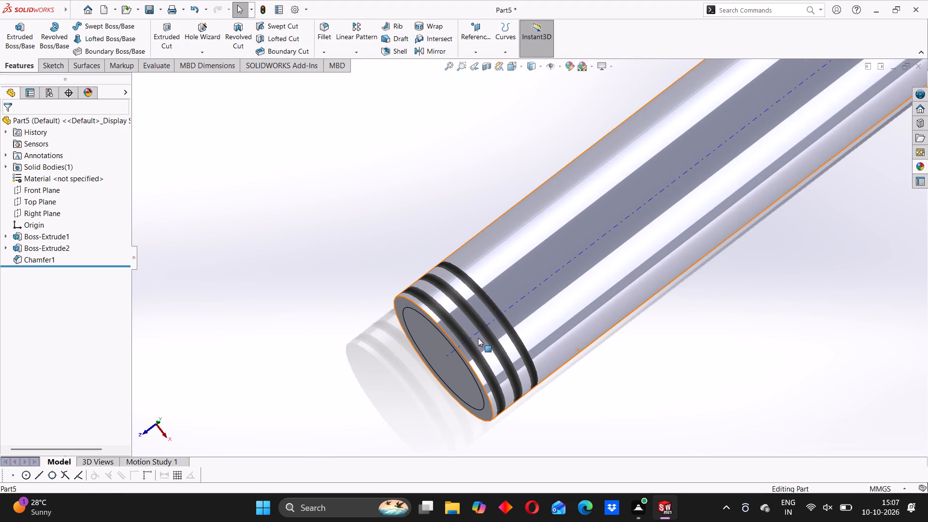
scroll(478, 338, "up", 1)
middle_click_drag(478, 338, 430, 333)
left_click(432, 334)
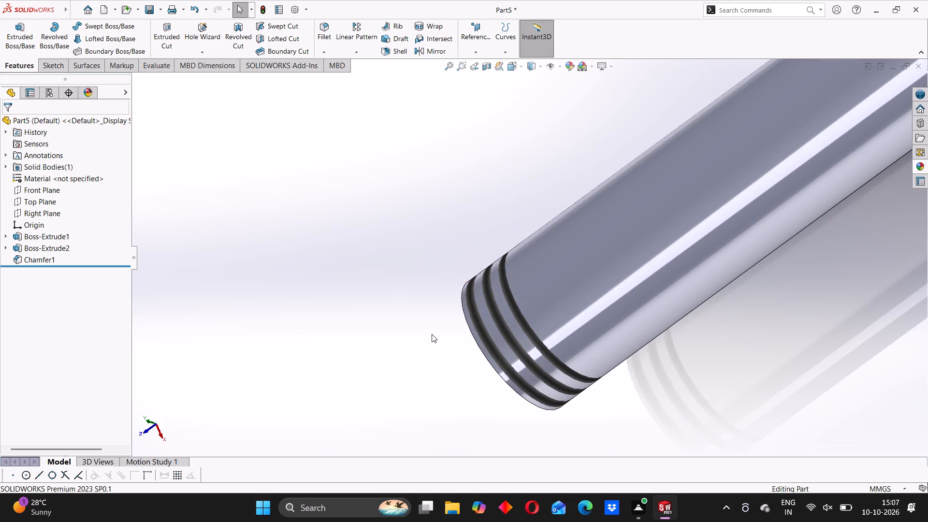
middle_click_drag(432, 334, 462, 317)
scroll(466, 318, "up", 3)
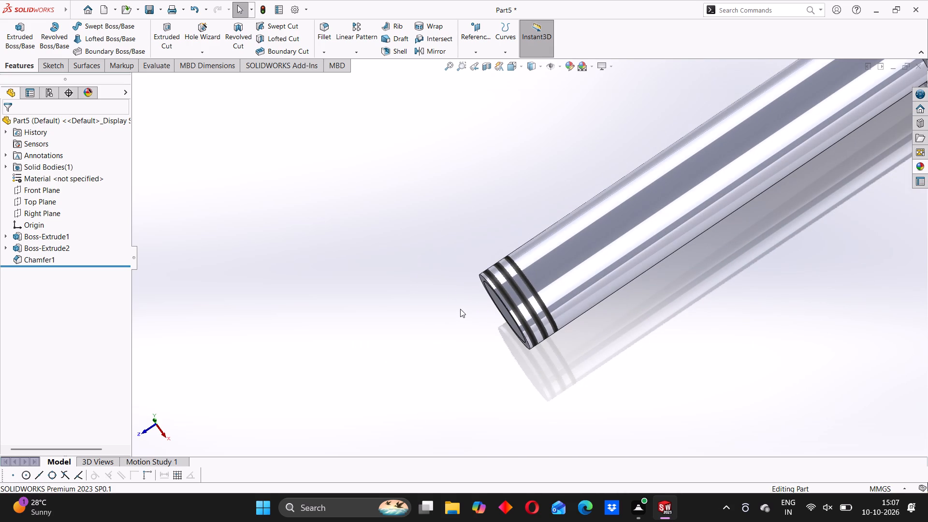
scroll(460, 309, "up", 2)
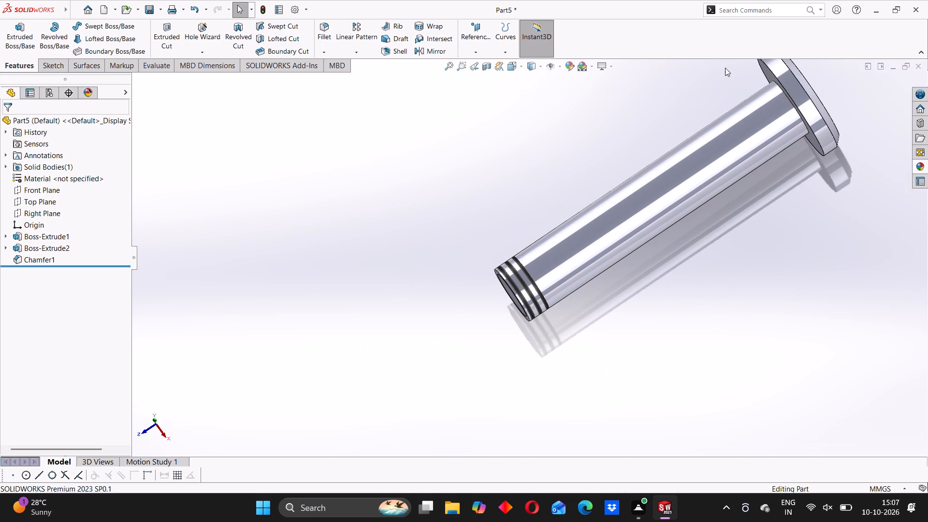
scroll(765, 37, "down", 1)
scroll(726, 155, "down", 2)
scroll(728, 153, "up", 3)
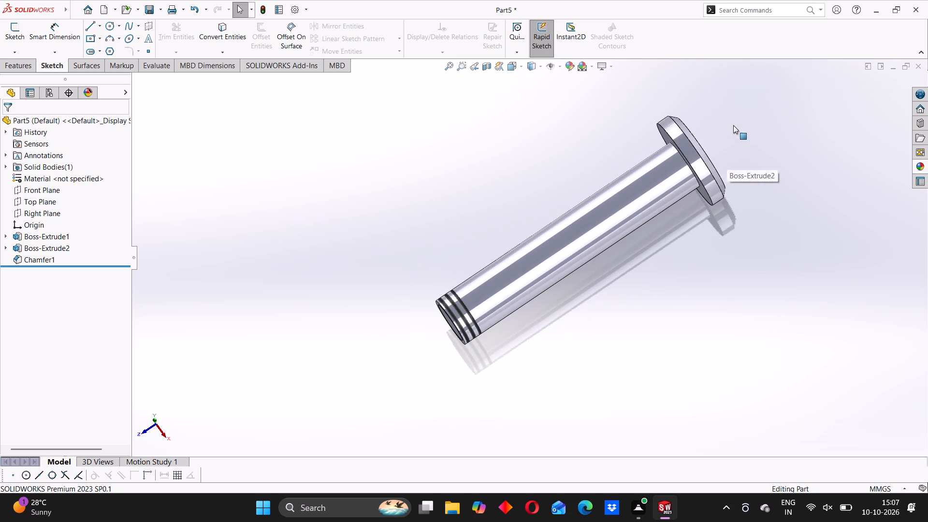
scroll(736, 124, "up", 1)
middle_click_drag(597, 304, 669, 343)
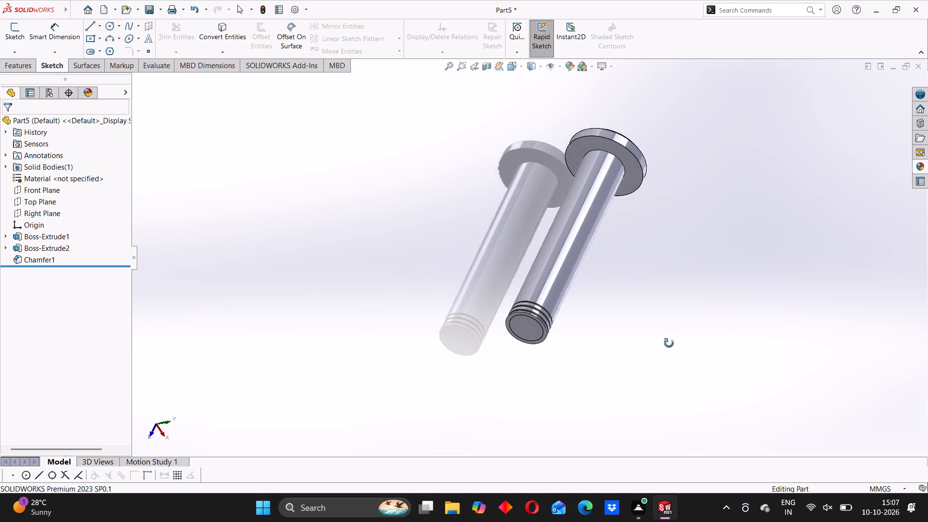
middle_click_drag(669, 343, 685, 366)
middle_click_drag(488, 207, 540, 288)
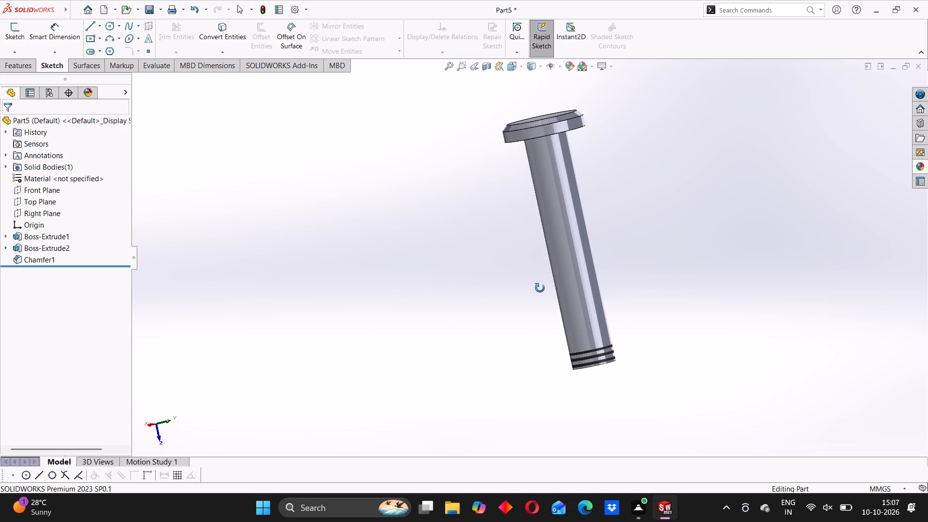
middle_click_drag(540, 288, 537, 286)
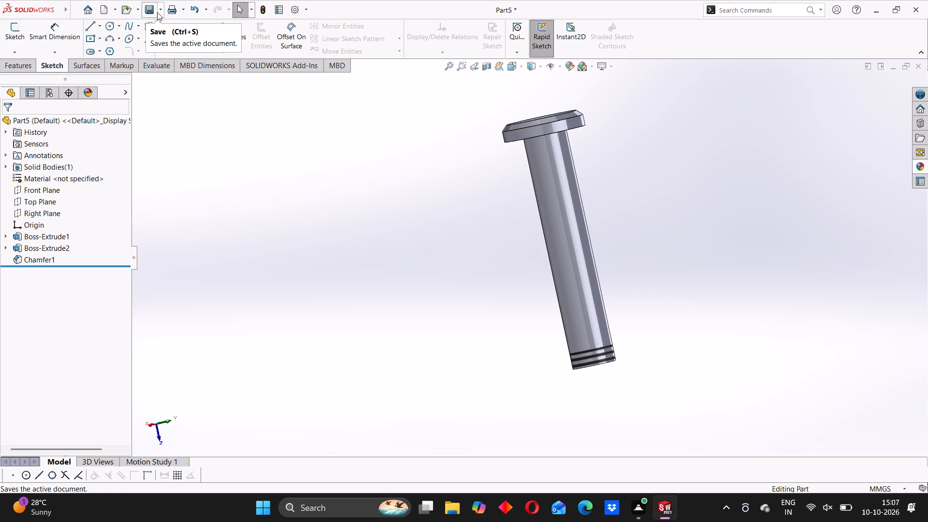
Save the part as PIN2 in the ASSEMBLY 15 folder.
left_click(158, 12)
left_click(174, 40)
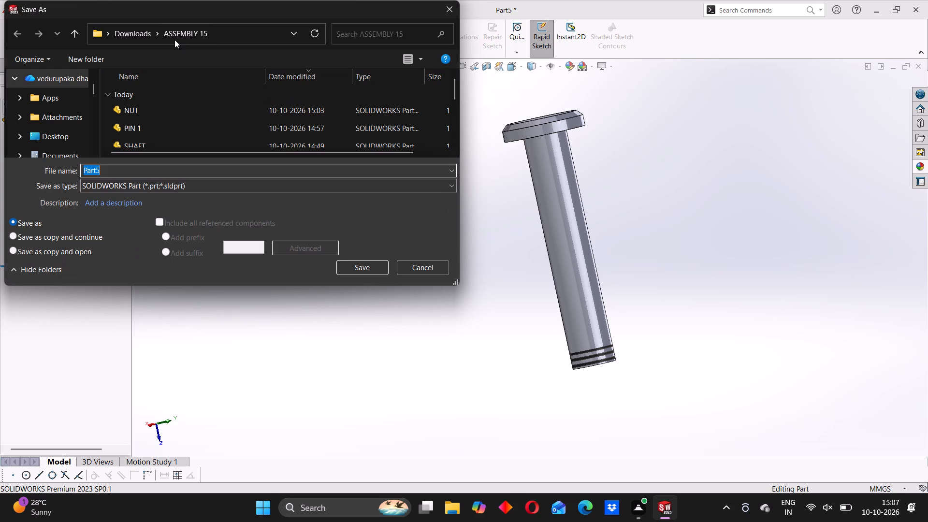
type("PIN")
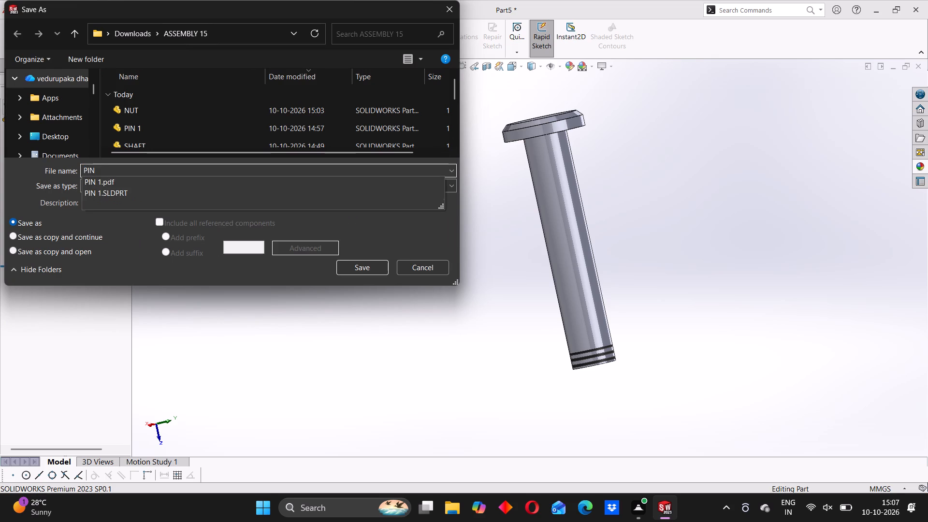
key("2")
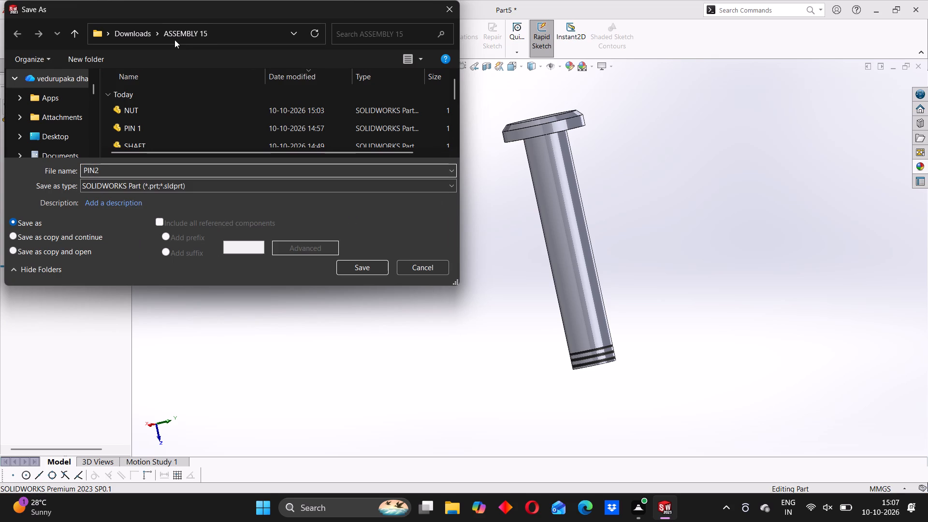
left_click(373, 264)
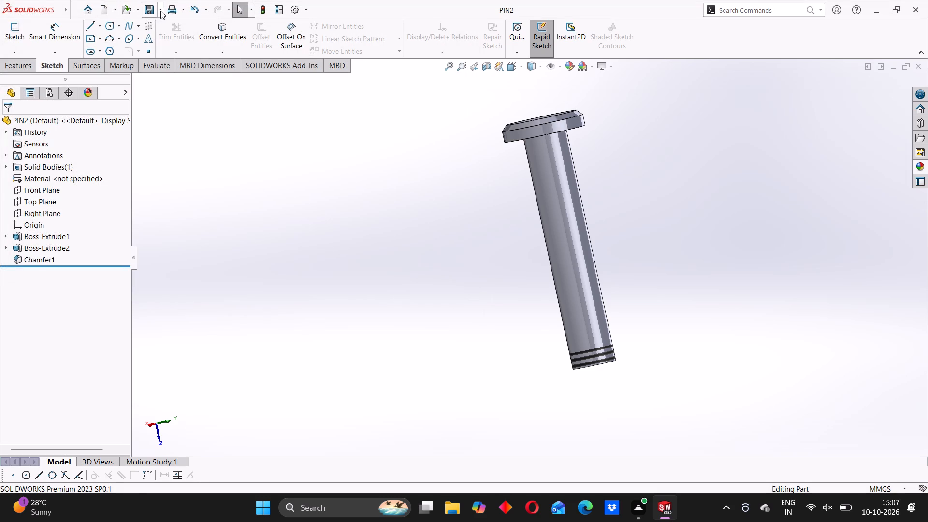
Save a PDF copy of the part as PIN2 in the ASSEMBLY 15 folder.
left_click(160, 11)
left_click(166, 34)
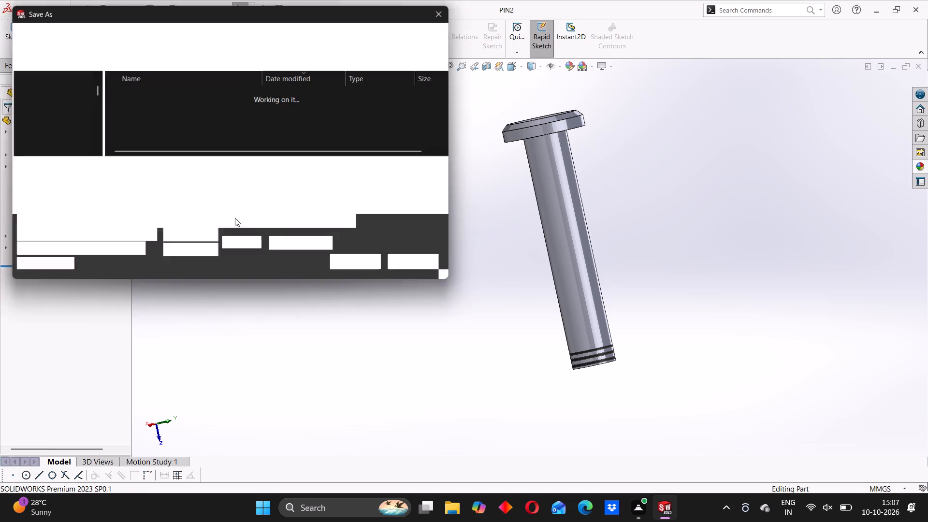
left_click(239, 185)
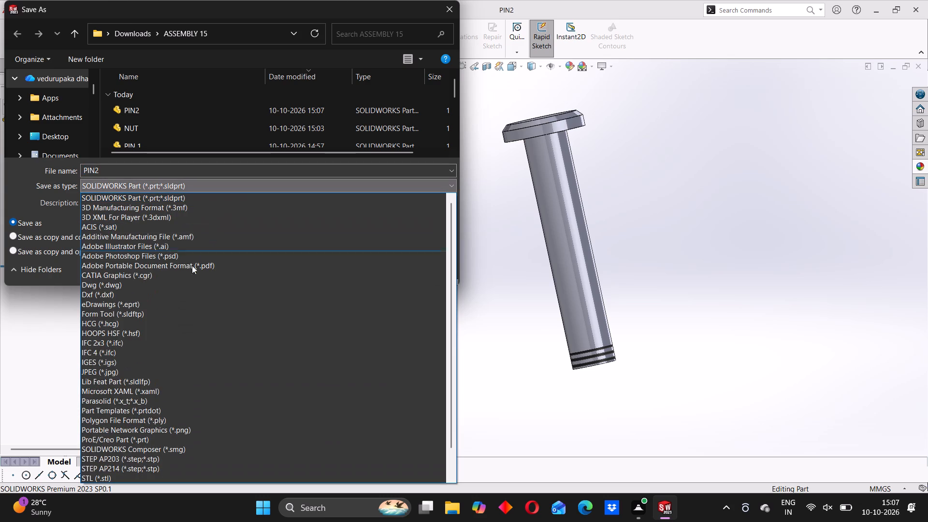
left_click(183, 270)
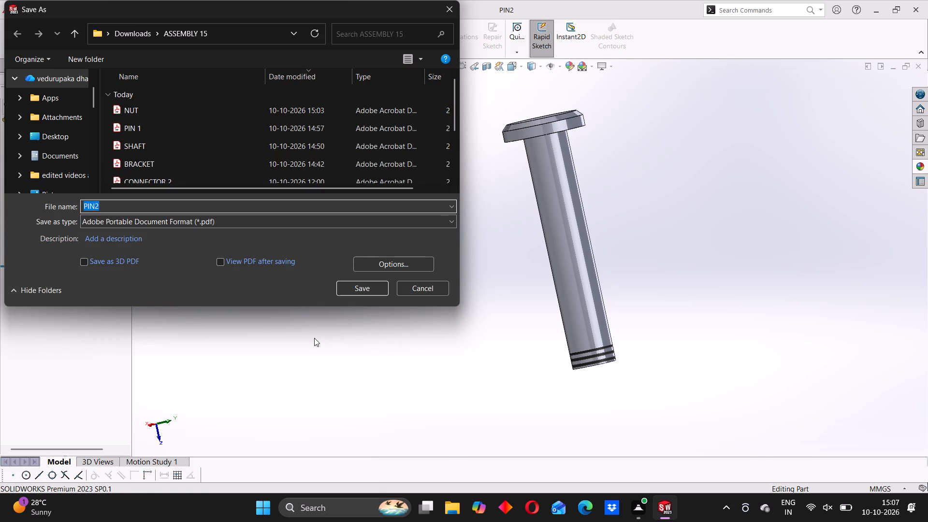
left_click(347, 284)
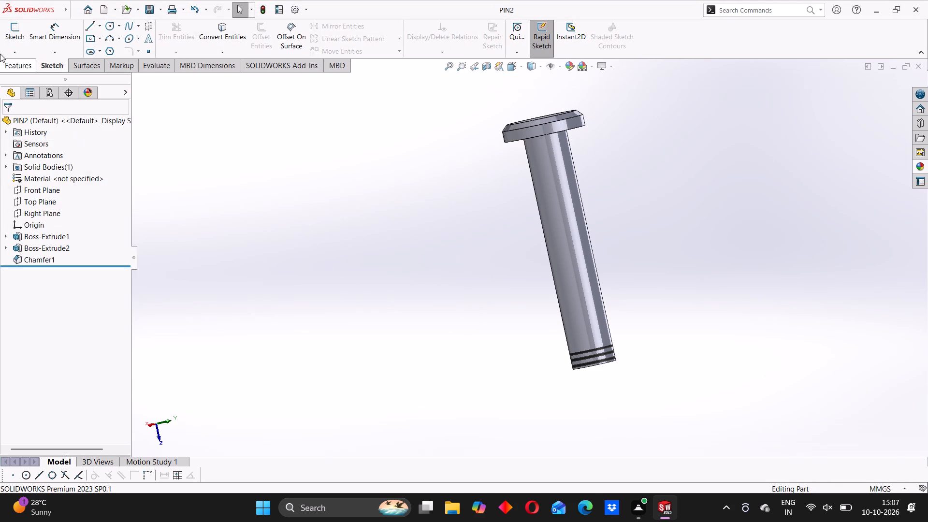
Create a new part document and close the saved PIN2 part.
left_click_drag(285, 188, 276, 193)
left_click(86, 7)
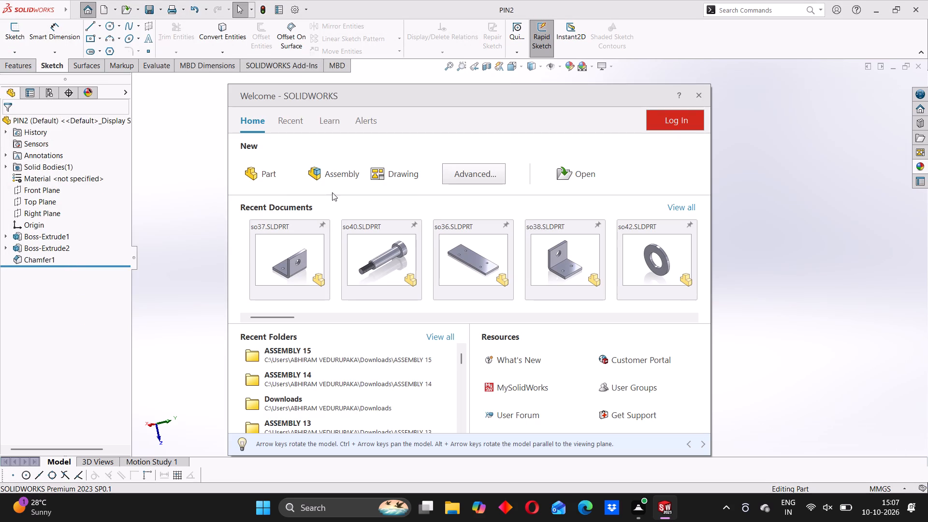
left_click(269, 177)
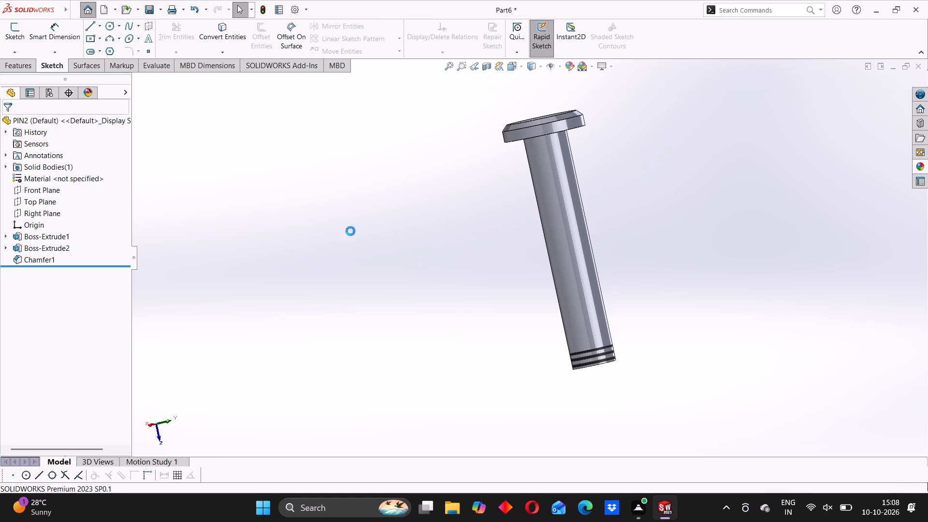
left_click(653, 459)
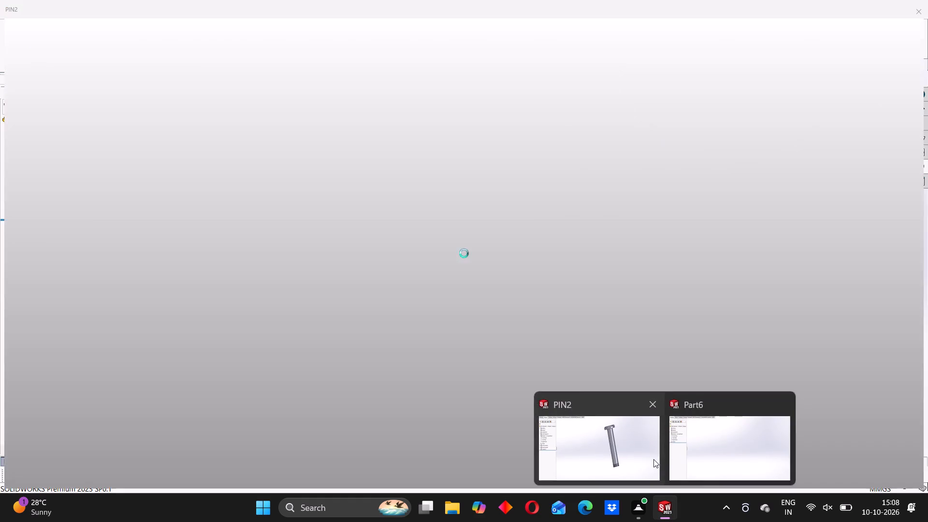
left_click(917, 66)
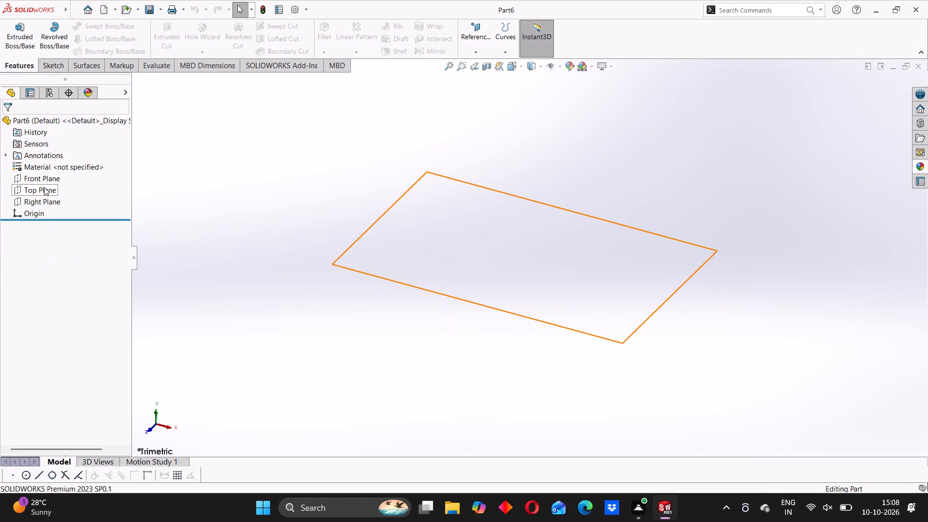
Open a sketch on the Front Plane of the new part.
left_click(46, 181)
left_click(58, 163)
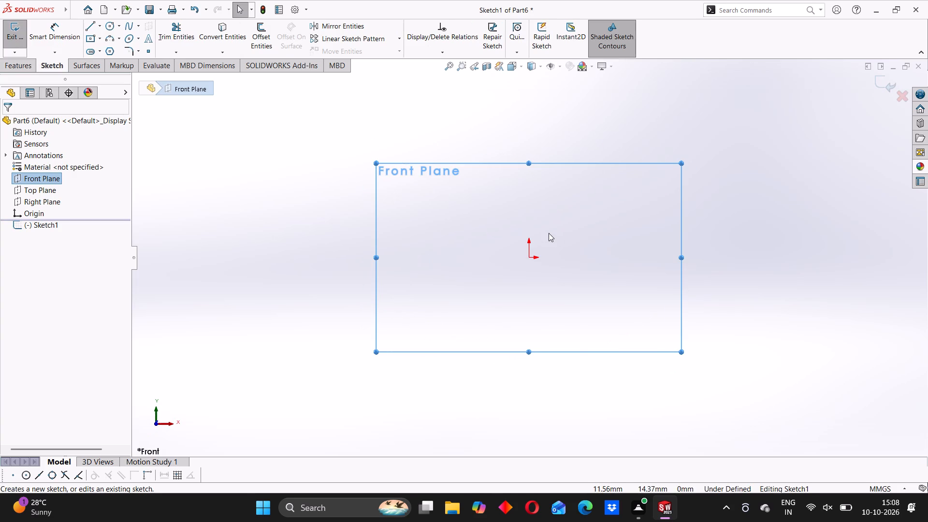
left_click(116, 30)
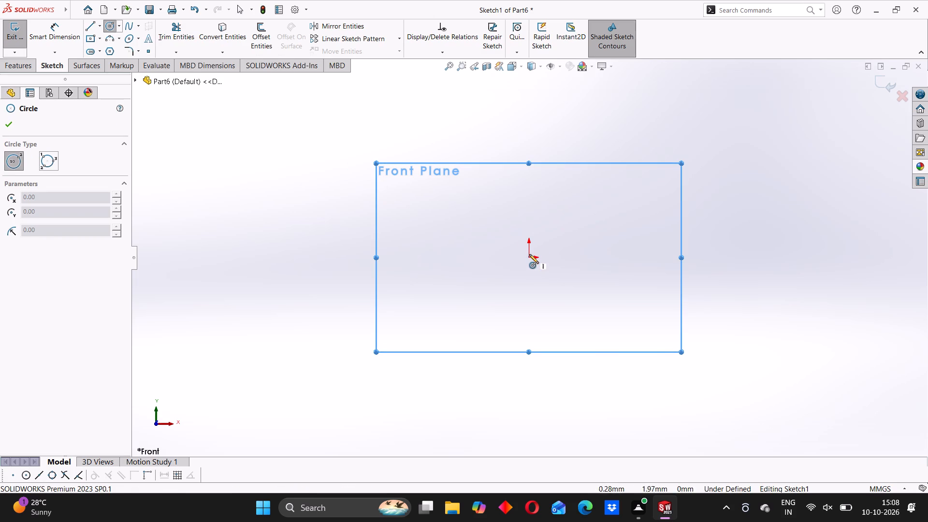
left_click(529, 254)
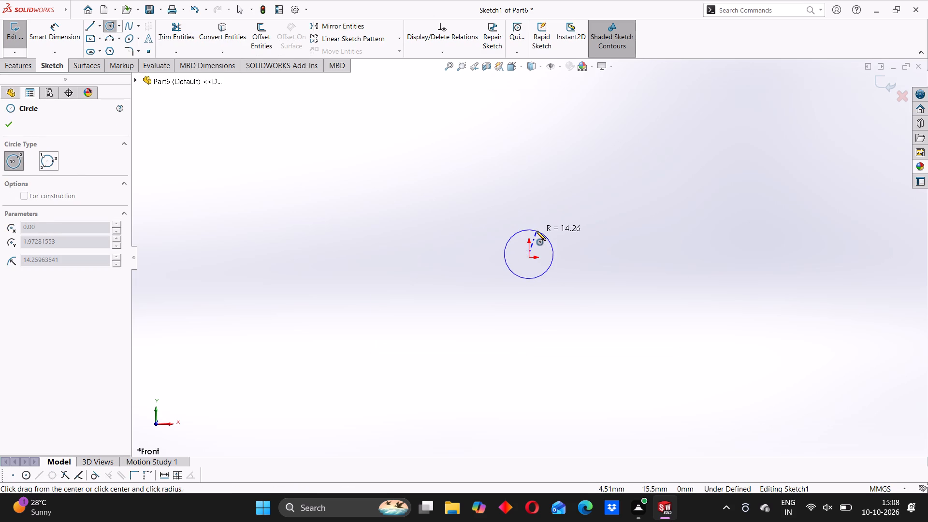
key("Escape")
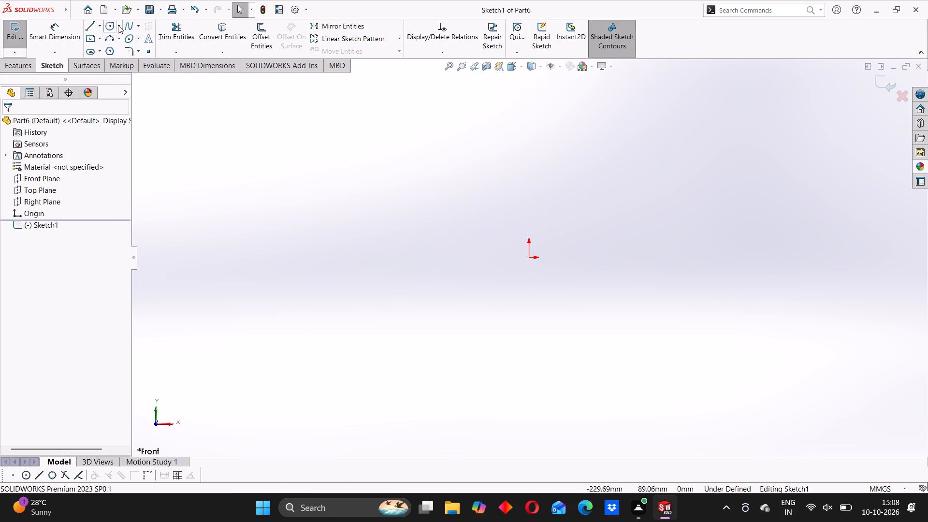
Sketch a circle centred on the origin and dimension its diameter to 14 mm.
left_click(116, 29)
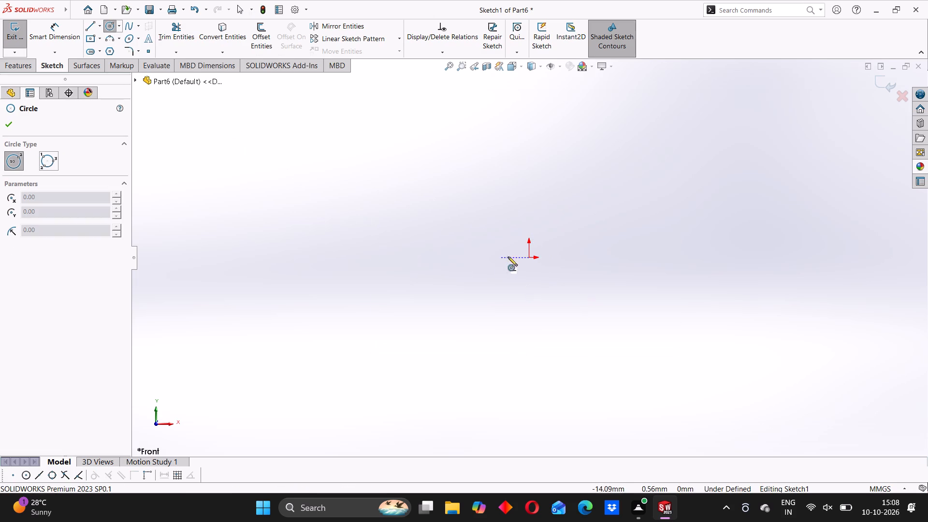
left_click(529, 256)
left_click(543, 217)
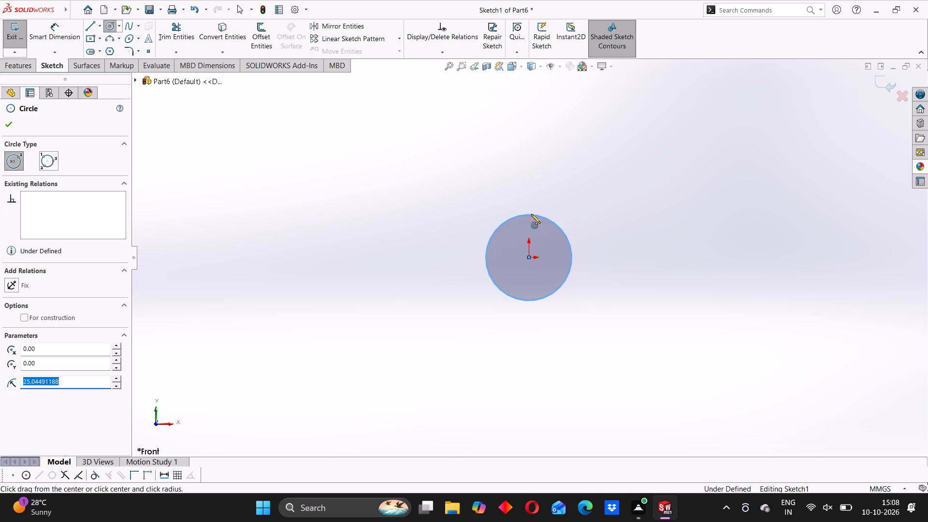
left_click(74, 32)
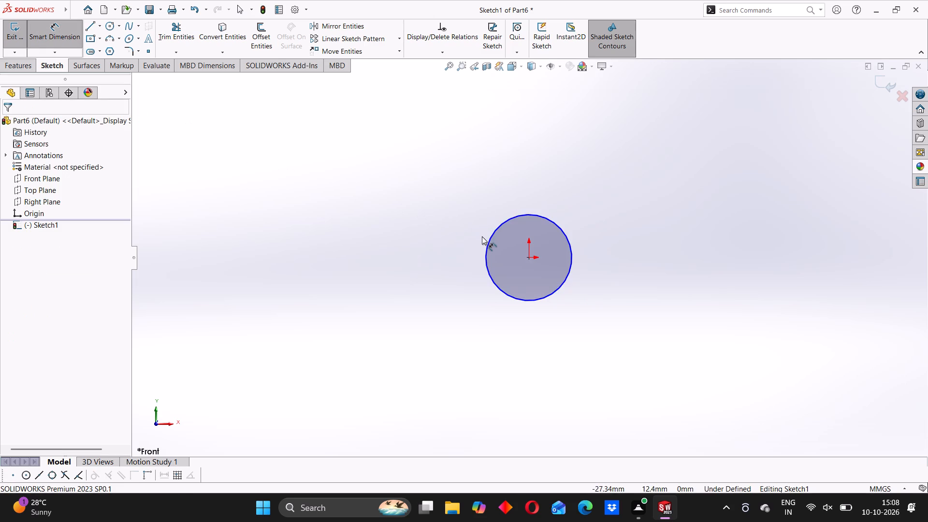
left_click(488, 243)
left_click(416, 242)
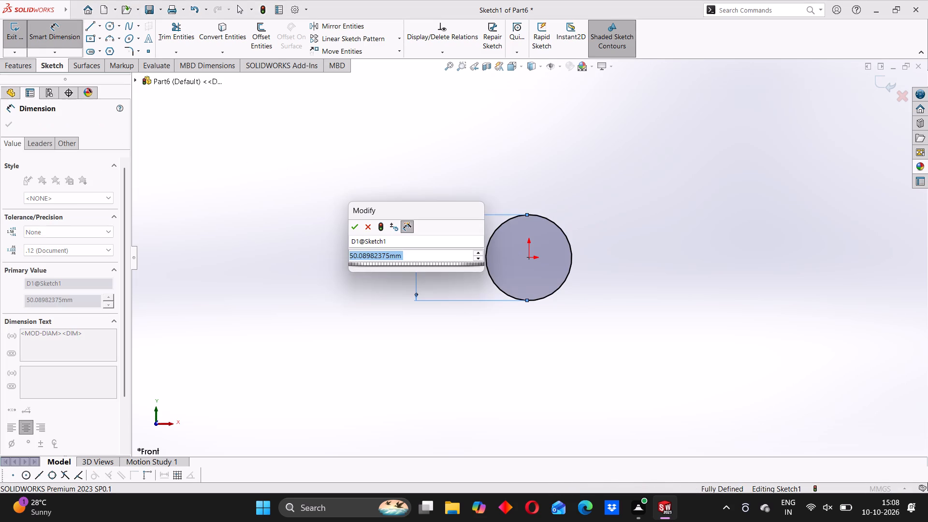
type("14")
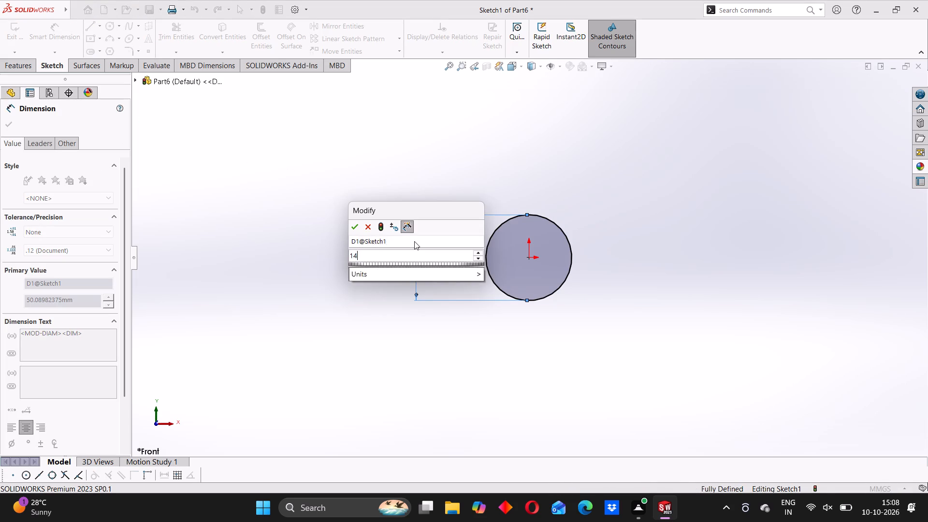
key("Return")
left_click(330, 214)
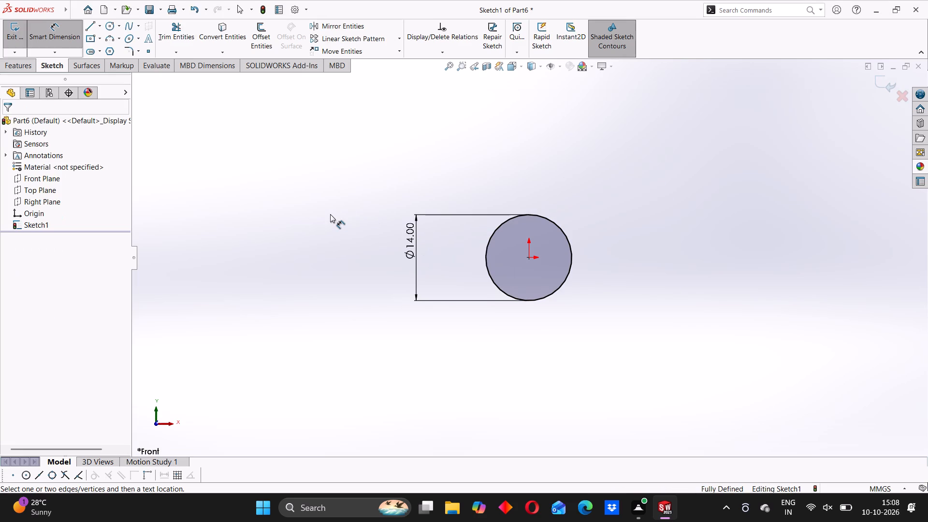
left_click(63, 46)
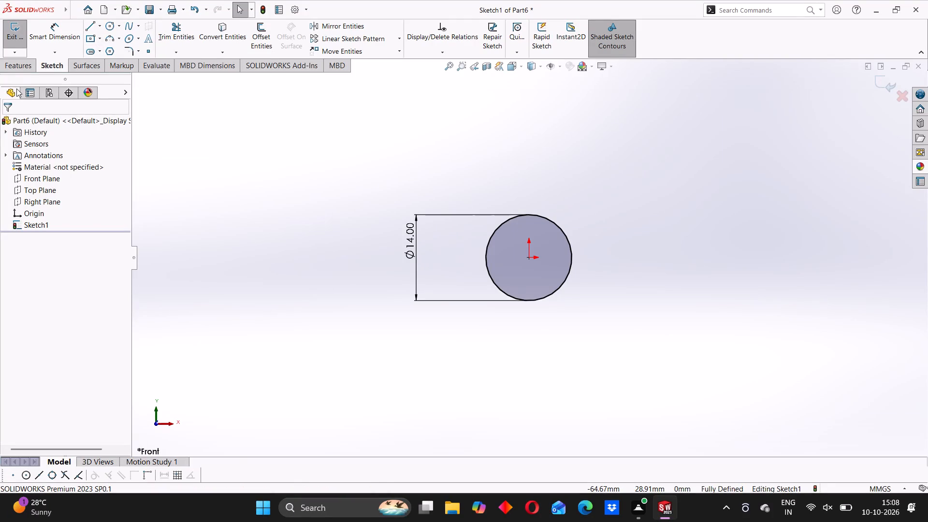
Extrude the 14 mm circle as a blind boss 3 mm deep to form the pin head.
left_click(26, 72)
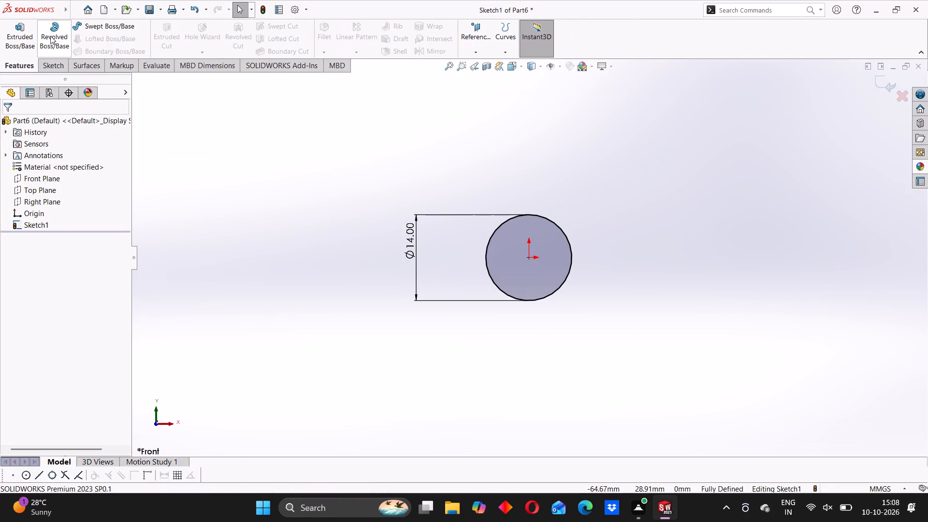
left_click(17, 41)
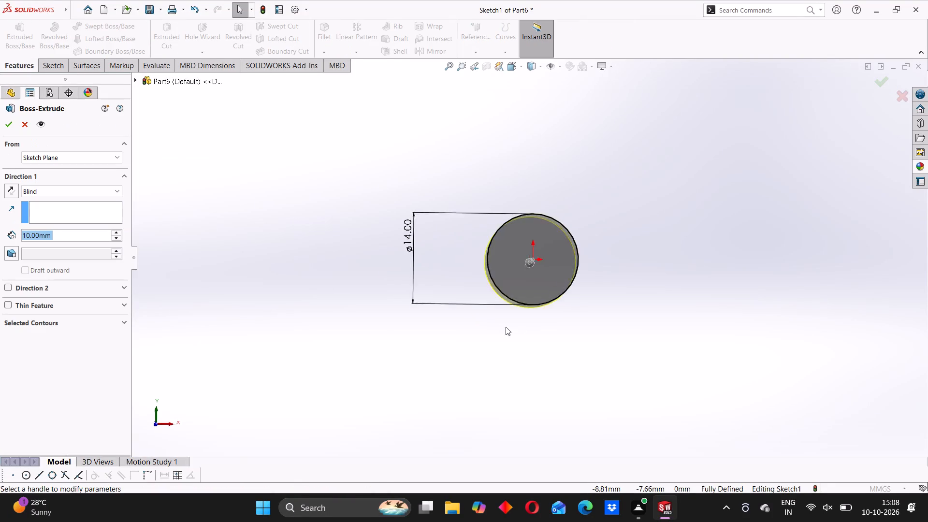
key("3")
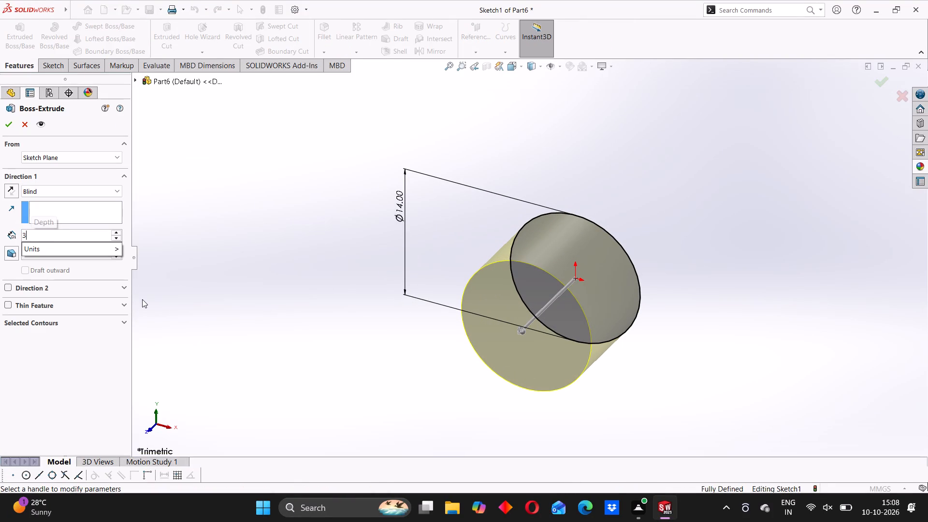
key("Return")
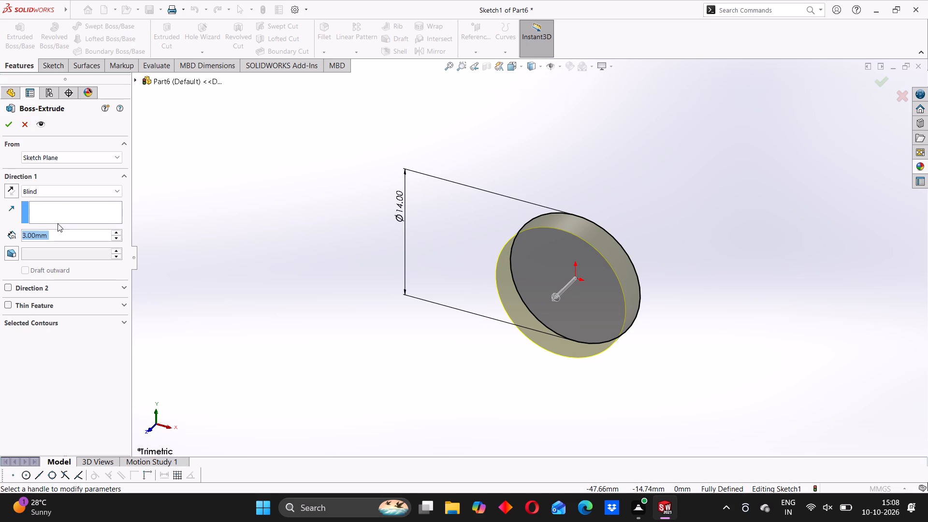
left_click(5, 117)
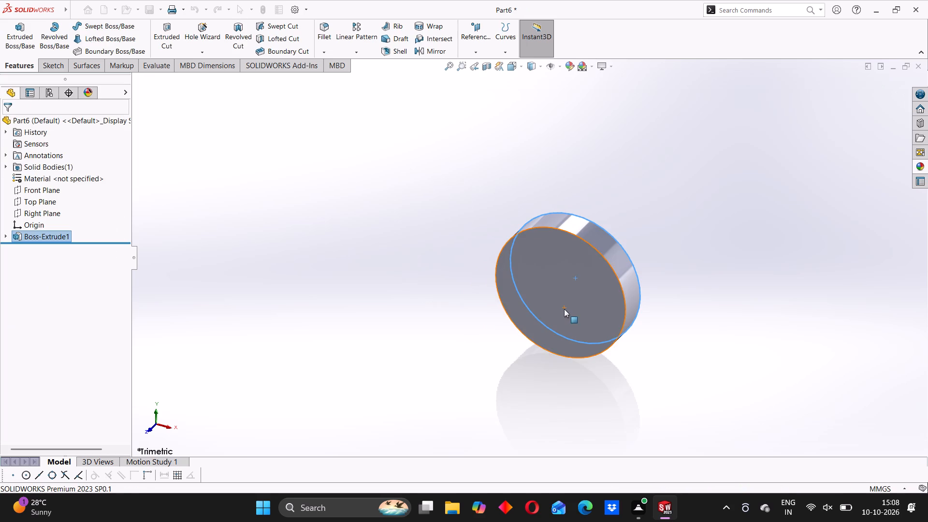
On the head's front face, sketch a circle centred on the origin with a diameter of 8 mm.
left_click(548, 283)
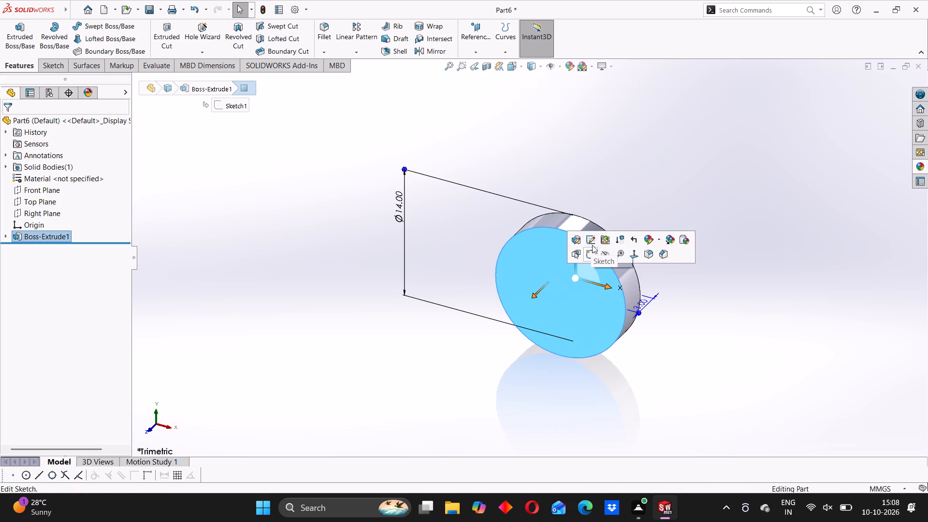
left_click(586, 258)
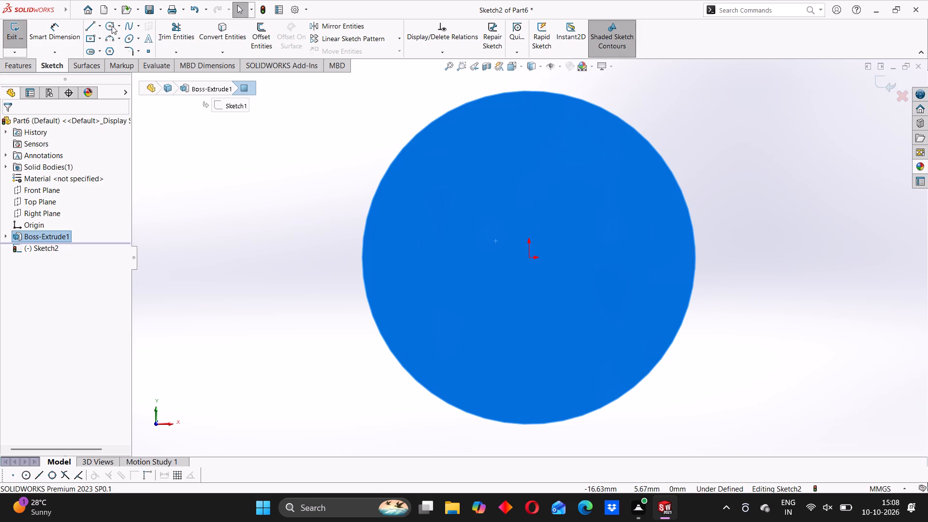
left_click(113, 26)
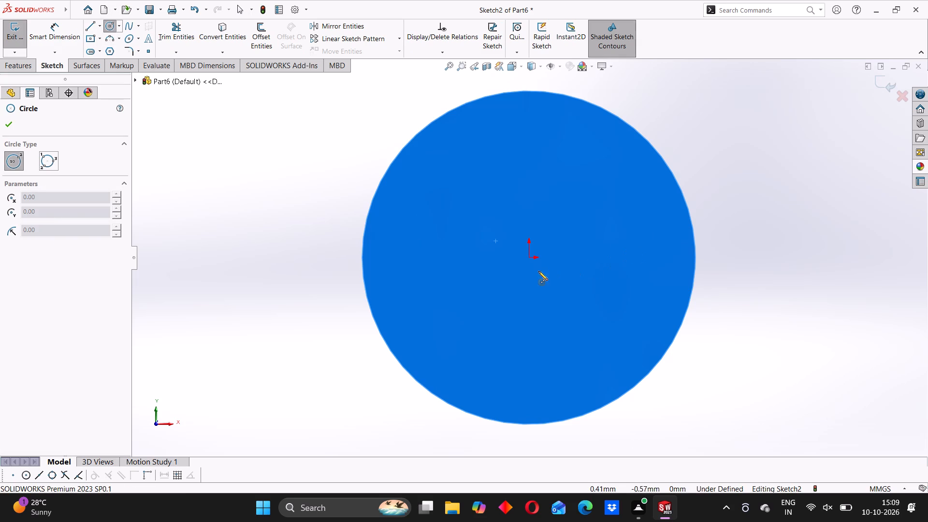
left_click(529, 260)
left_click(529, 161)
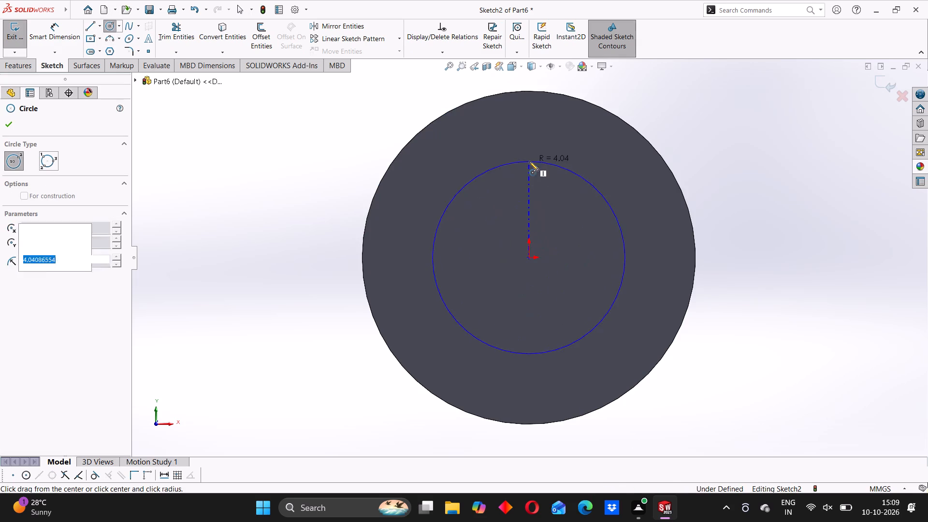
left_click(56, 46)
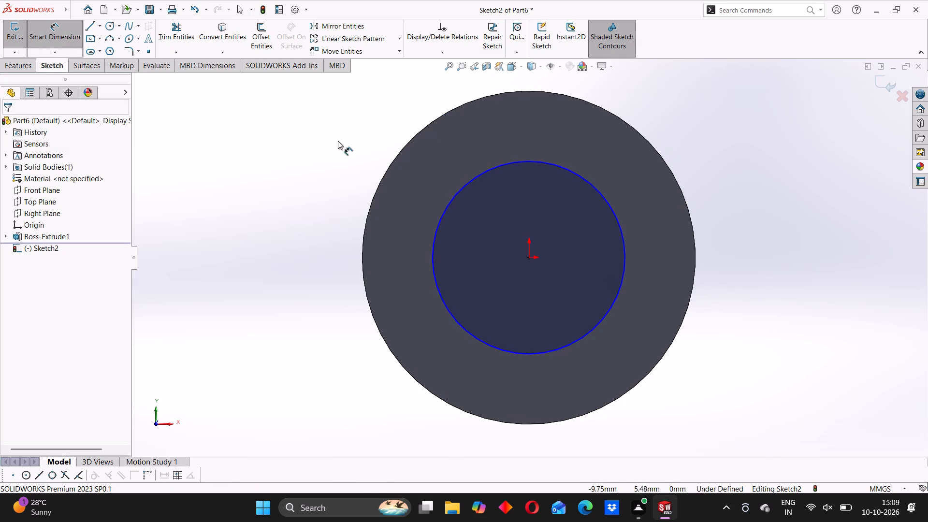
left_click(441, 222)
left_click(215, 205)
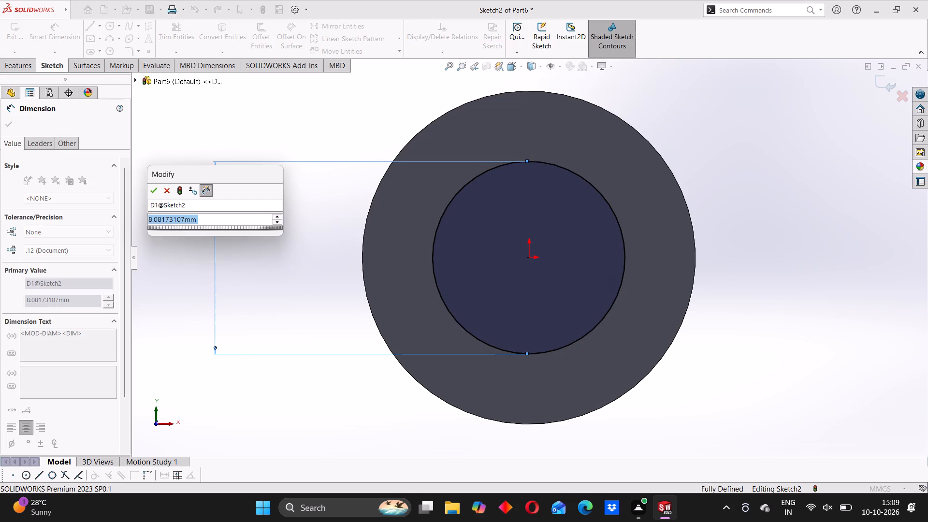
key("8")
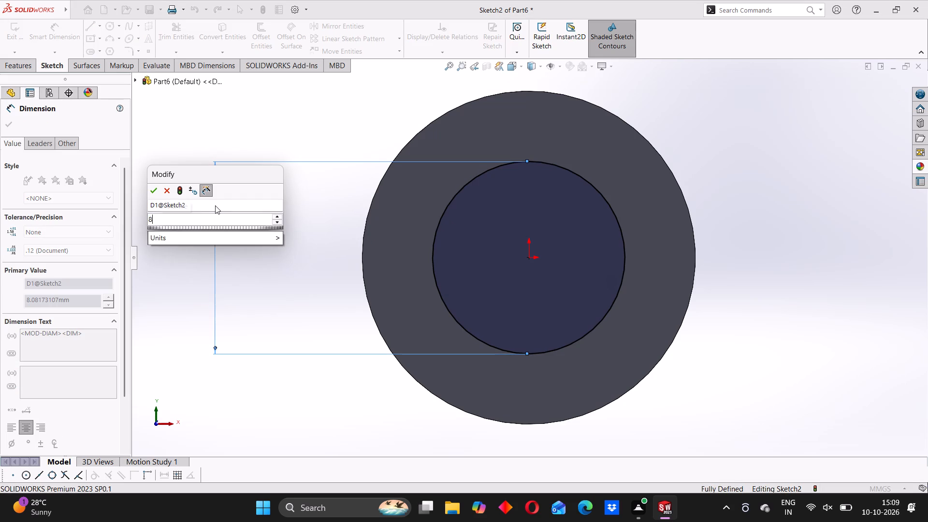
key("Return")
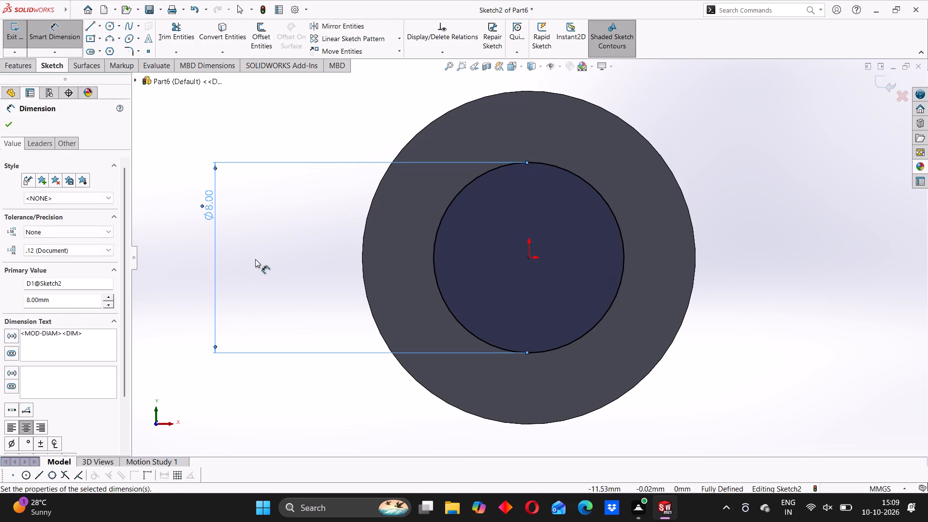
left_click(255, 259)
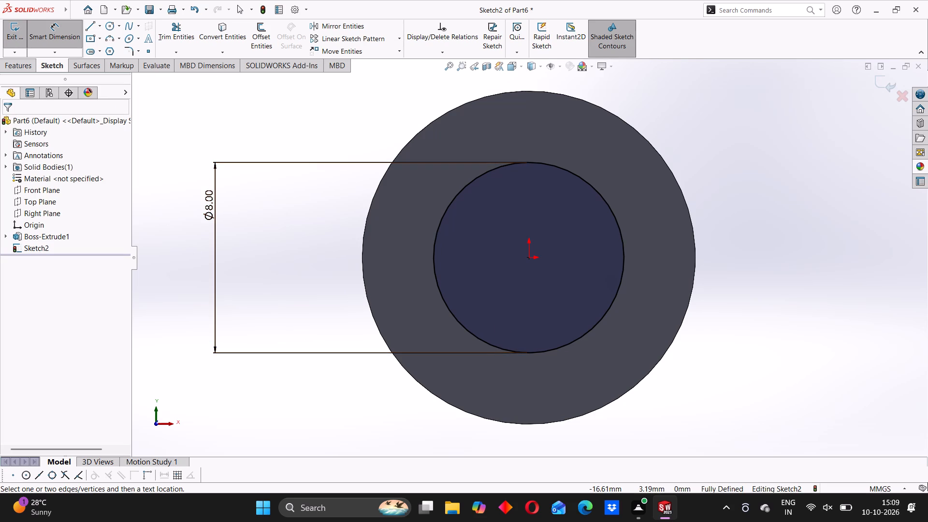
Extrude the 8 mm circle 48 mm from the head, merged with it, to form the shank.
left_click(20, 70)
left_click(21, 43)
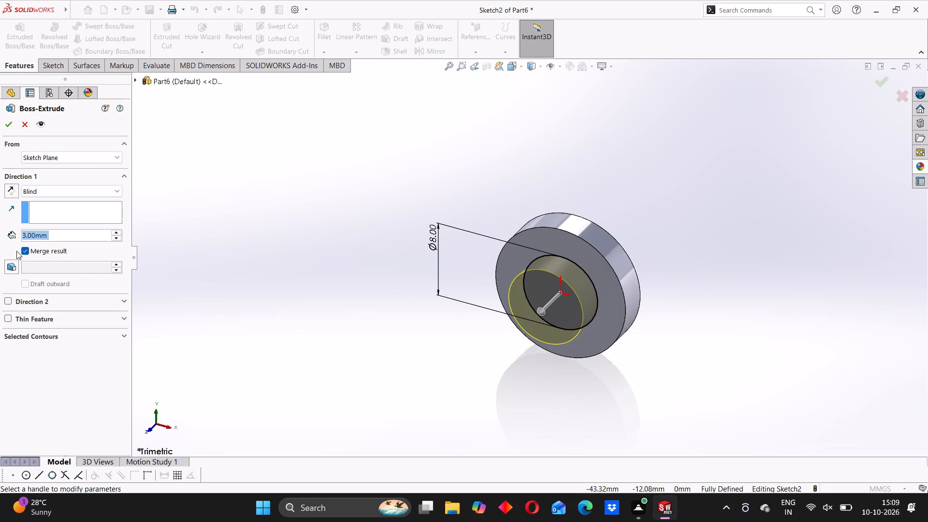
type("48")
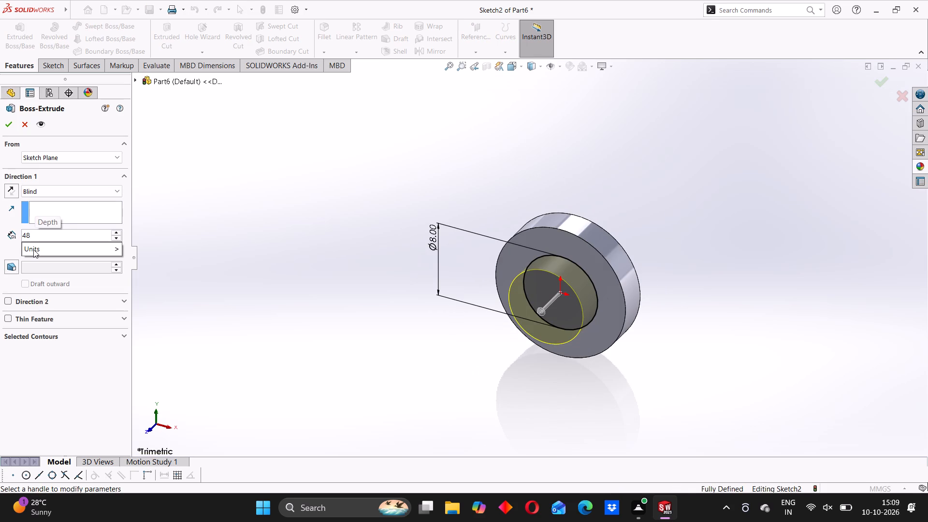
key("Return")
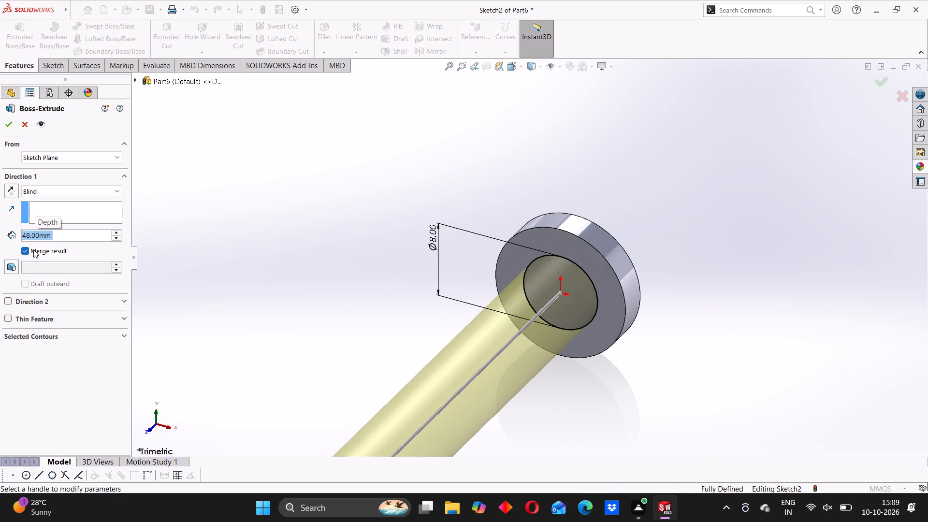
left_click(3, 126)
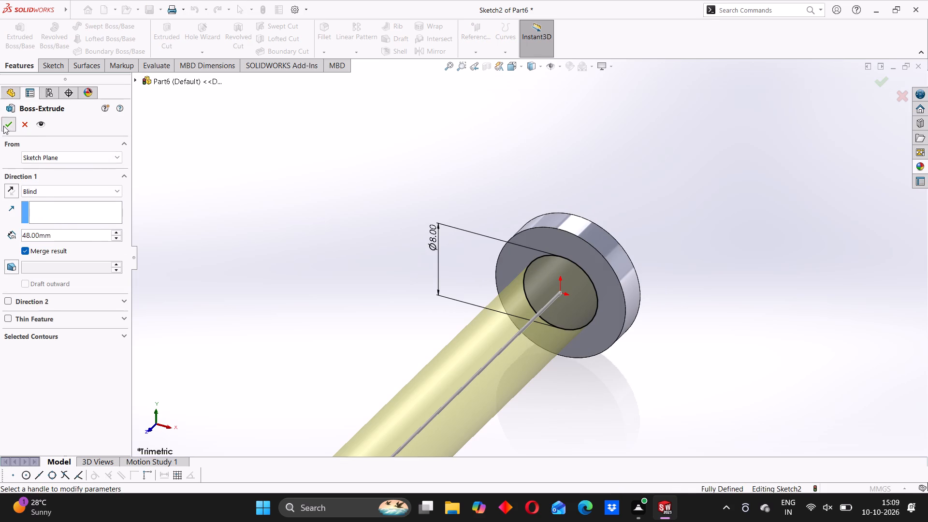
scroll(394, 289, "up", 6)
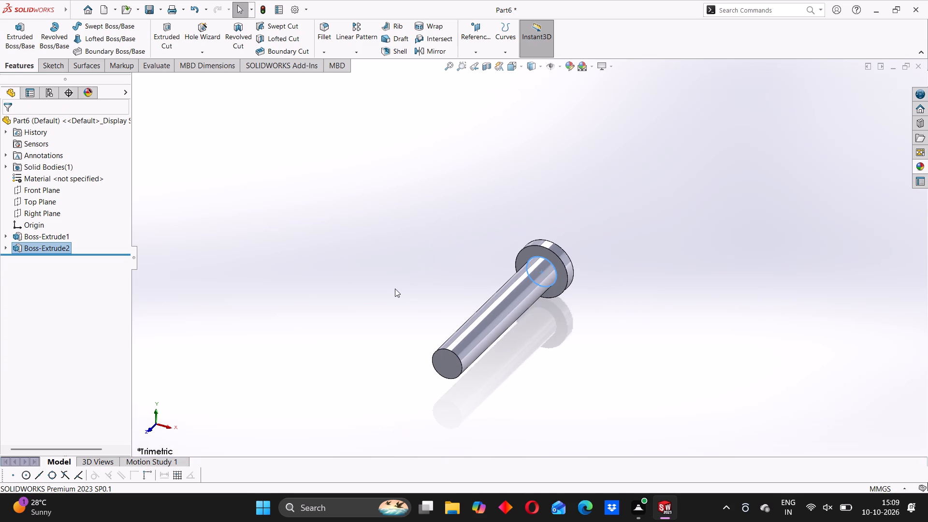
Chamfer the outer circular edge of the pin head's end face at 1 mm and 45 degrees.
middle_click_drag(561, 235, 556, 303)
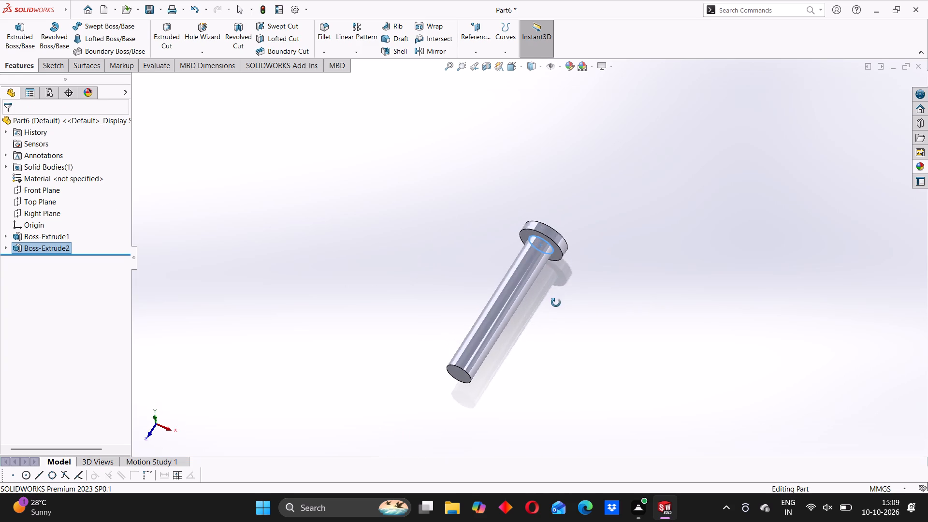
middle_click_drag(556, 303, 573, 374)
scroll(529, 183, "down", 4)
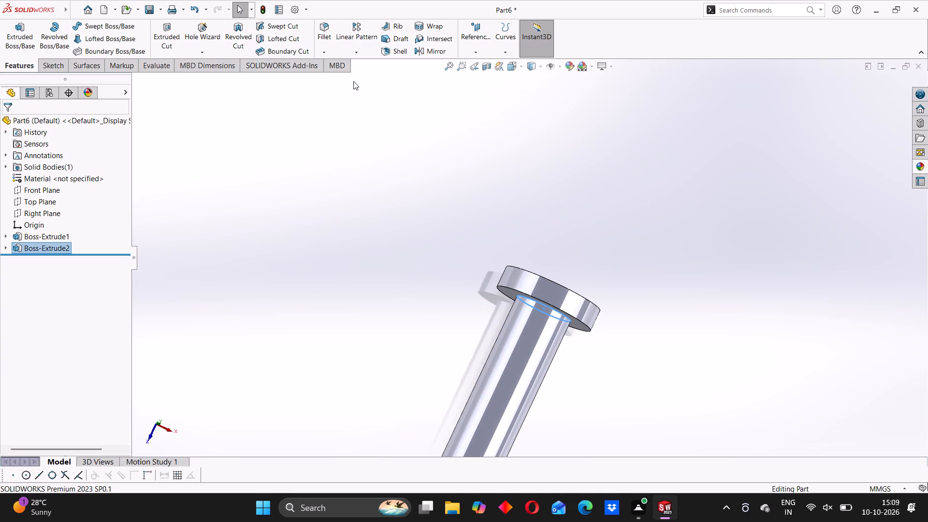
left_click(331, 53)
left_click(342, 75)
middle_click_drag(566, 292, 522, 350)
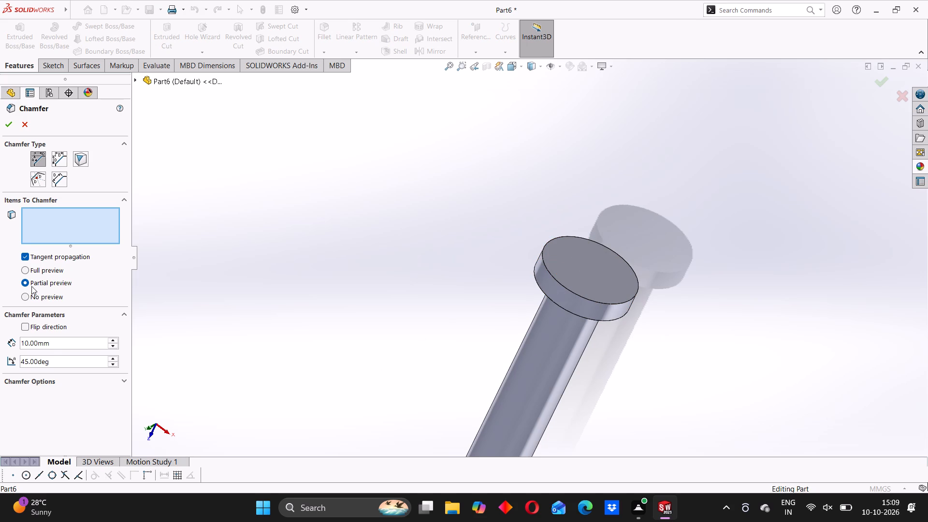
left_click(55, 343)
left_click_drag(51, 346, 0, 330)
key("1")
key("Return")
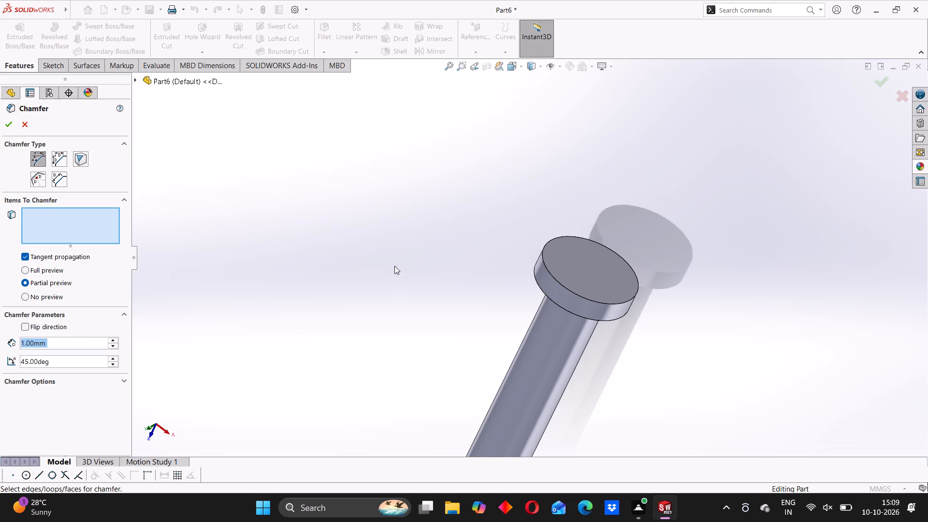
left_click(591, 302)
left_click(8, 129)
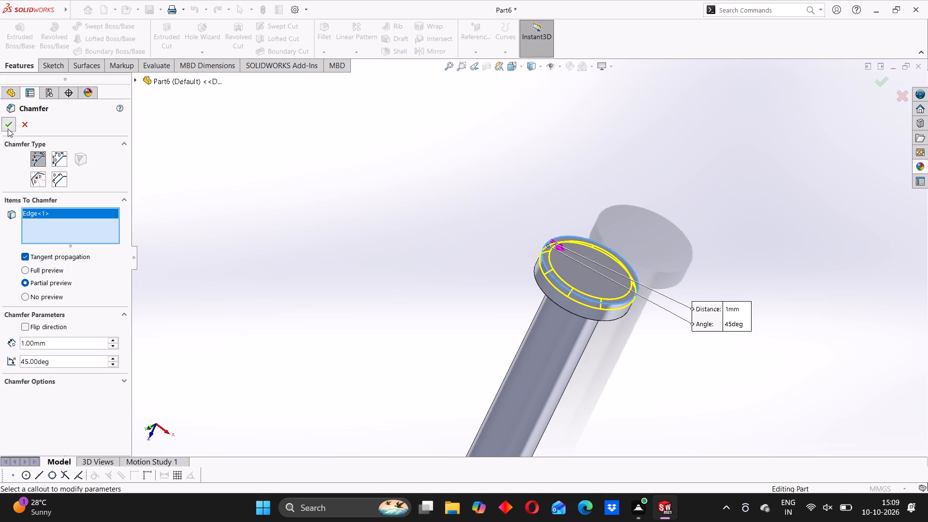
Add a DIN straight pipe cosmetic thread, size G1/16, blind 3 mm deep, from the end face at the shank's free end.
scroll(660, 344, "up", 6)
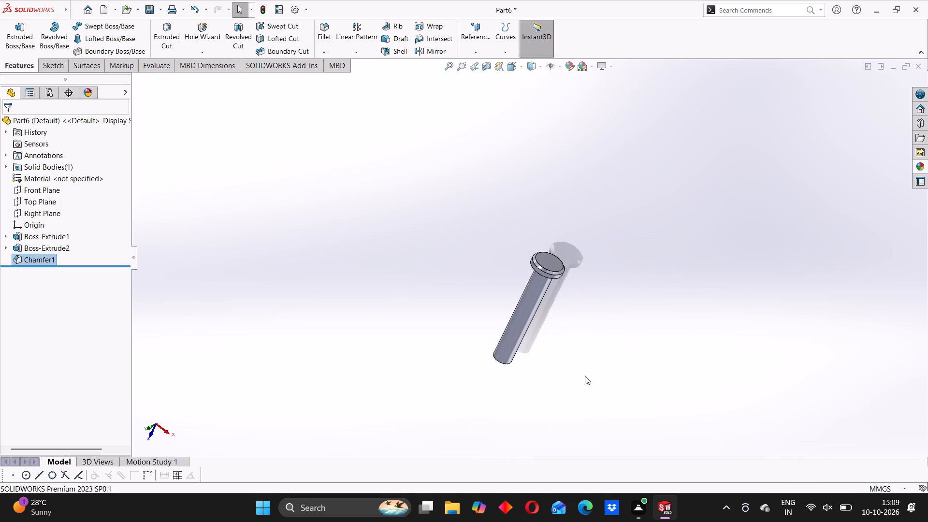
middle_click_drag(438, 327, 515, 276)
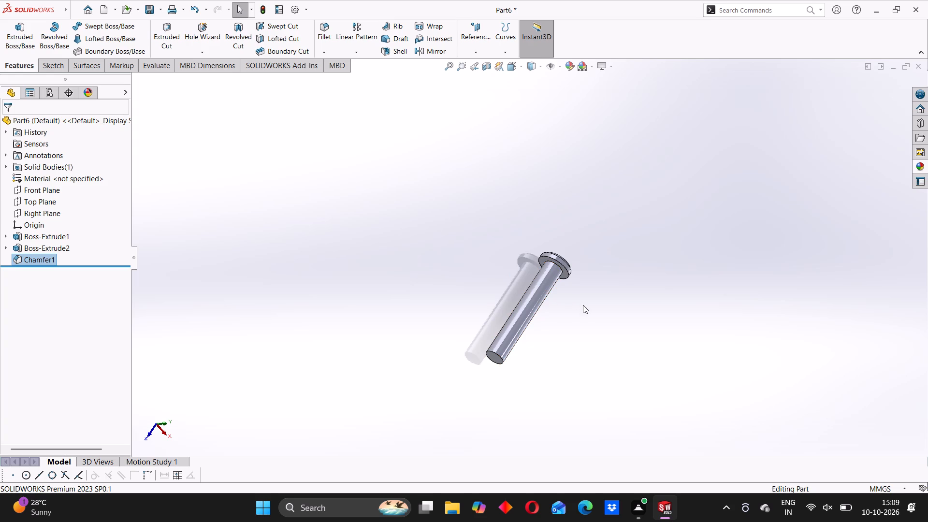
scroll(530, 325, "down", 3)
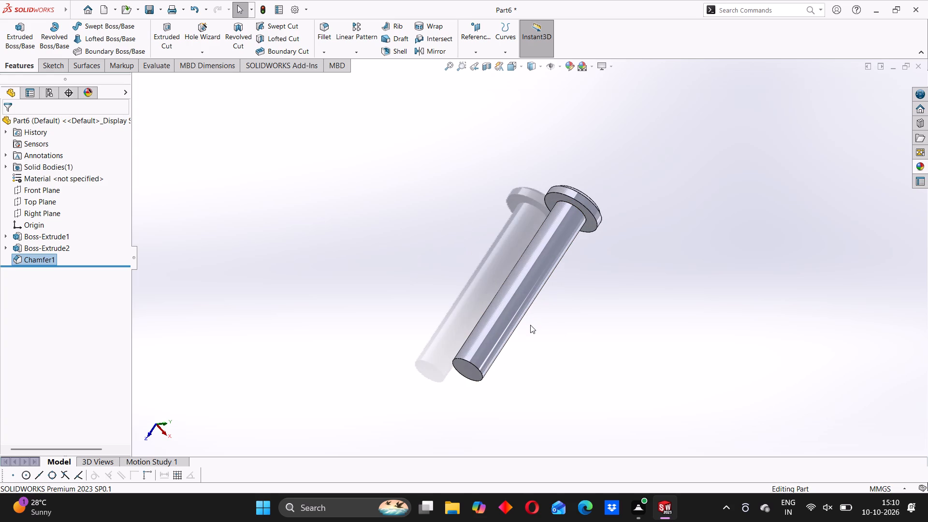
middle_click_drag(488, 363, 519, 336)
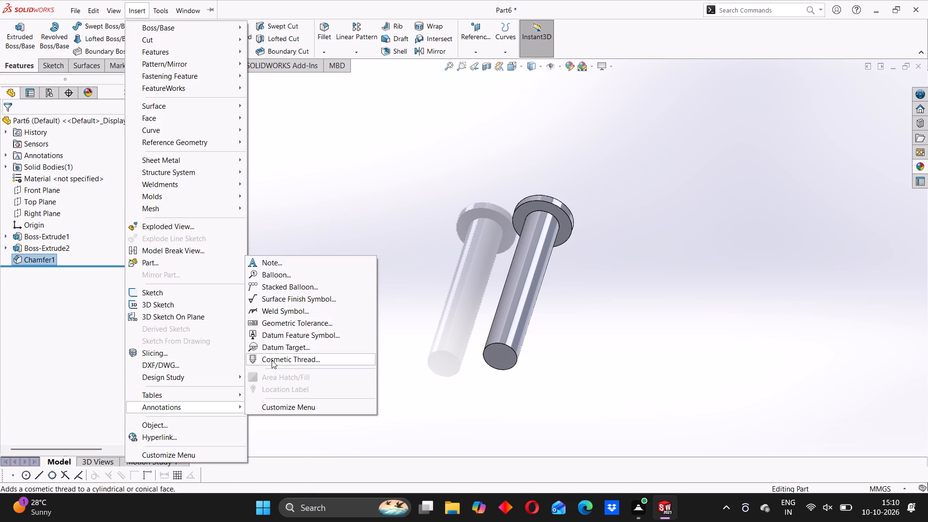
left_click(272, 360)
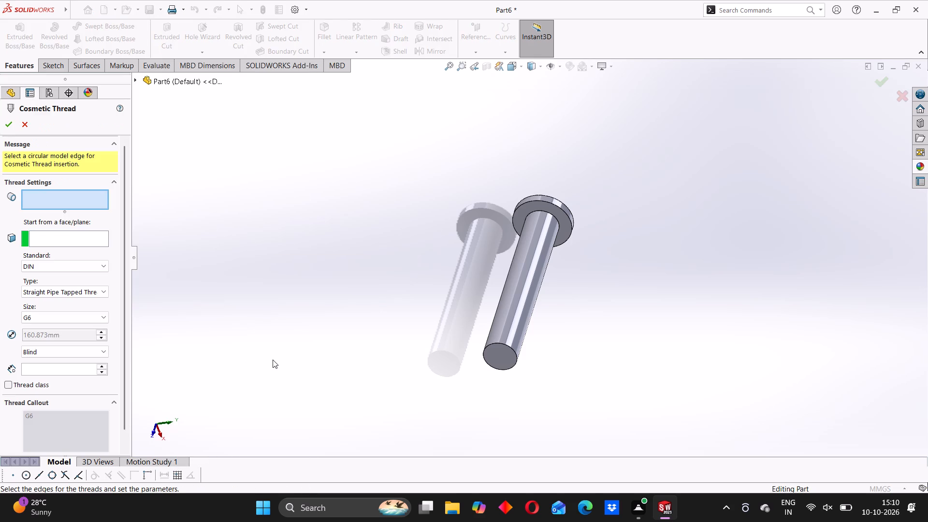
left_click(103, 315)
left_click(52, 326)
left_click(43, 366)
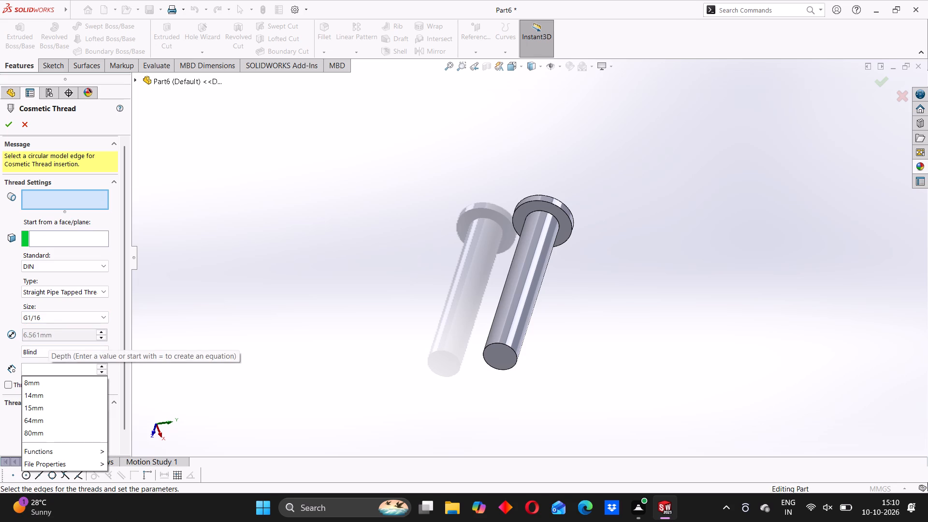
key("3")
key("Return")
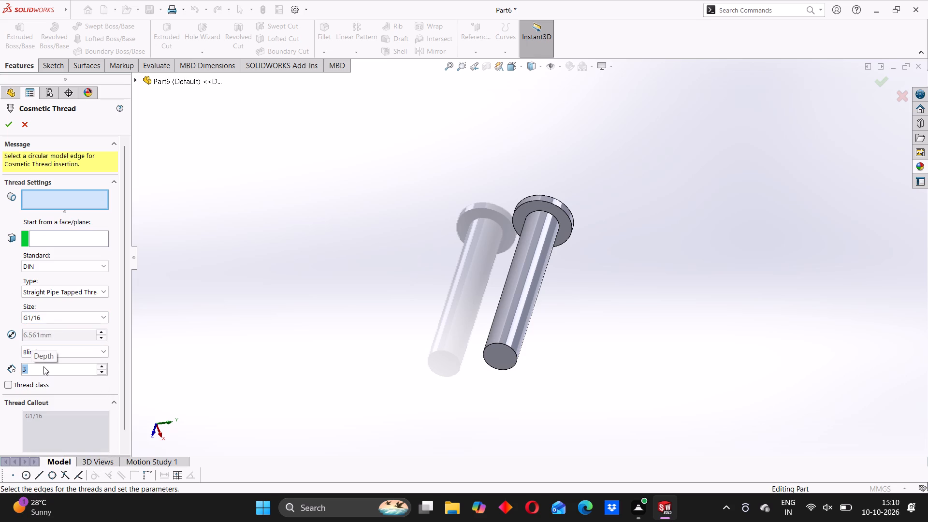
left_click(46, 202)
left_click(483, 352)
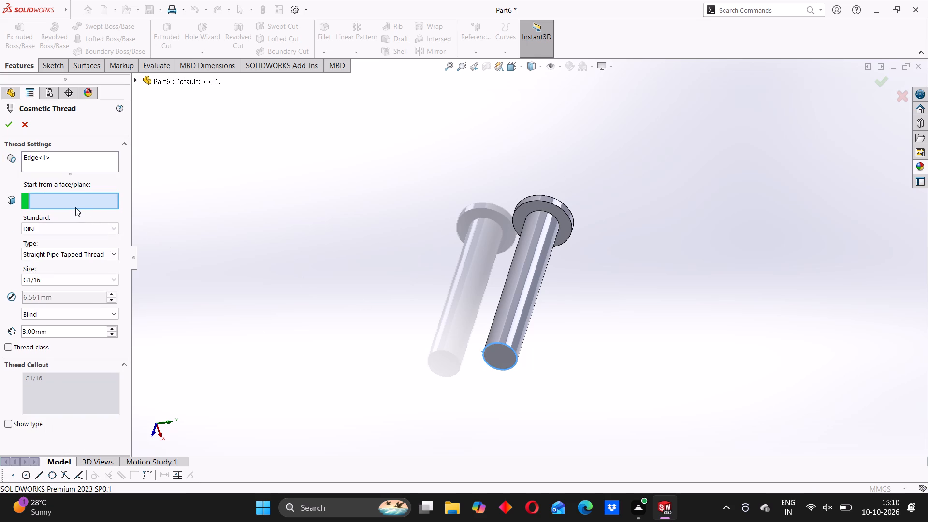
left_click(506, 351)
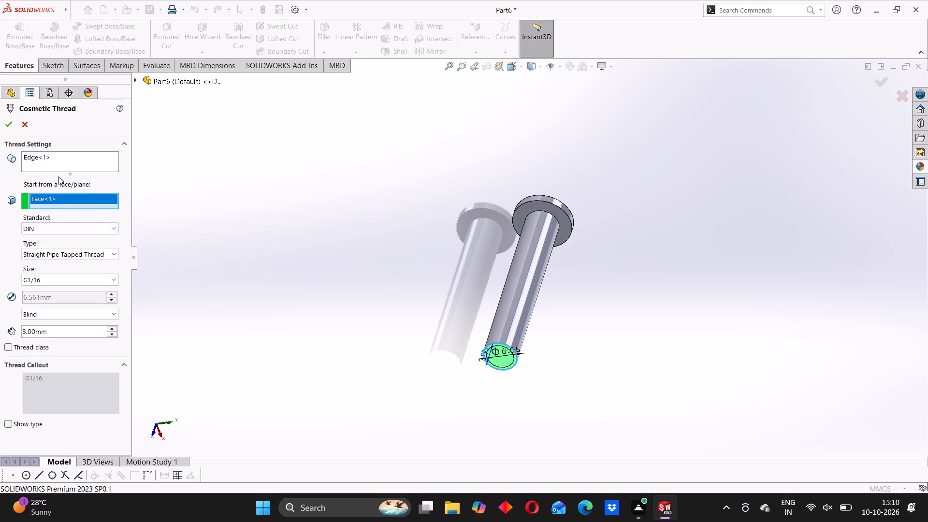
left_click(12, 119)
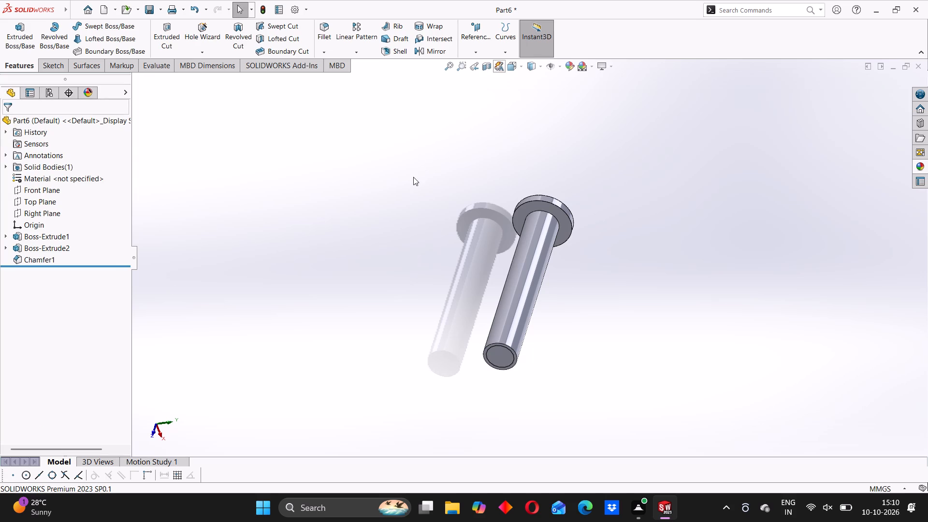
Enable shaded cosmetic threads in the document's detailing properties.
left_click(297, 4)
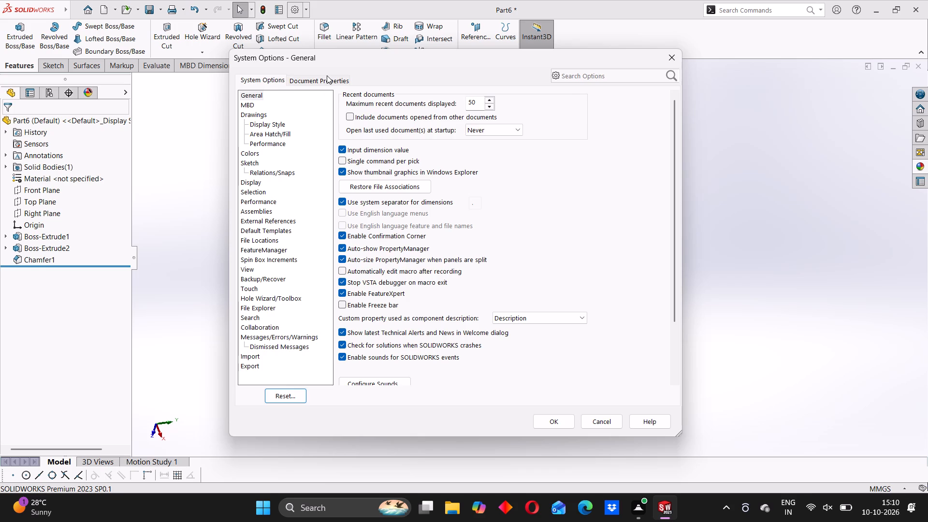
left_click(327, 75)
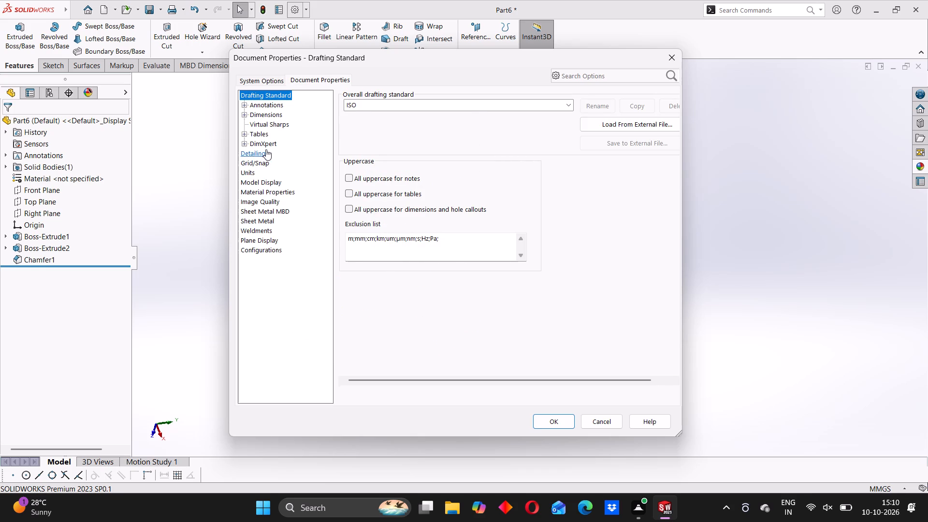
left_click(266, 149)
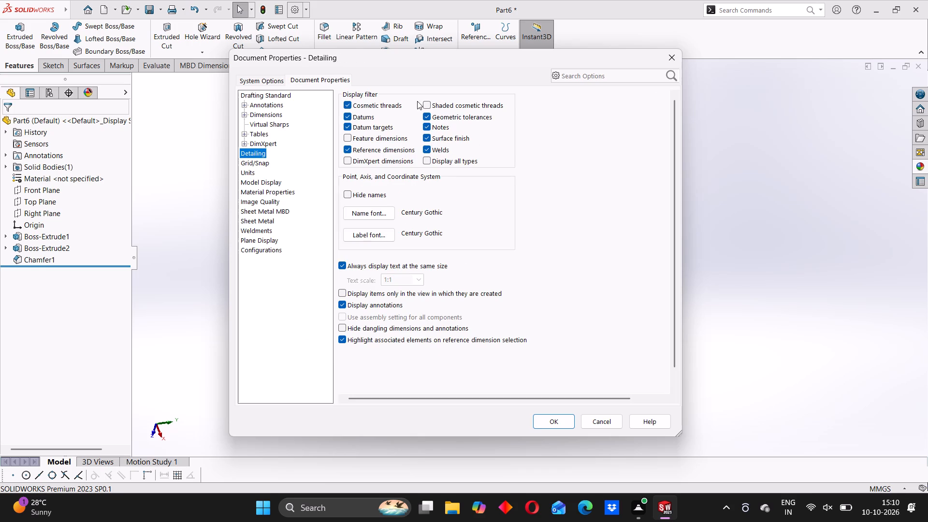
left_click(430, 110)
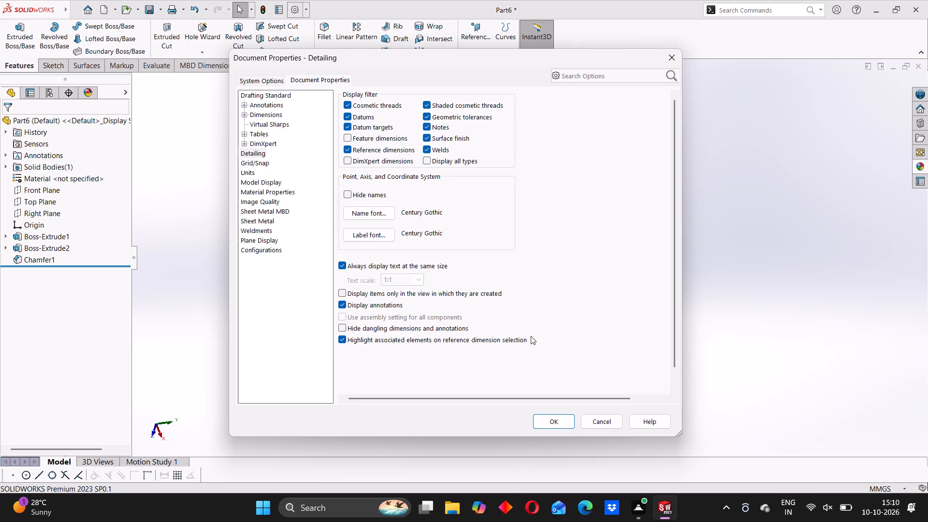
left_click(549, 422)
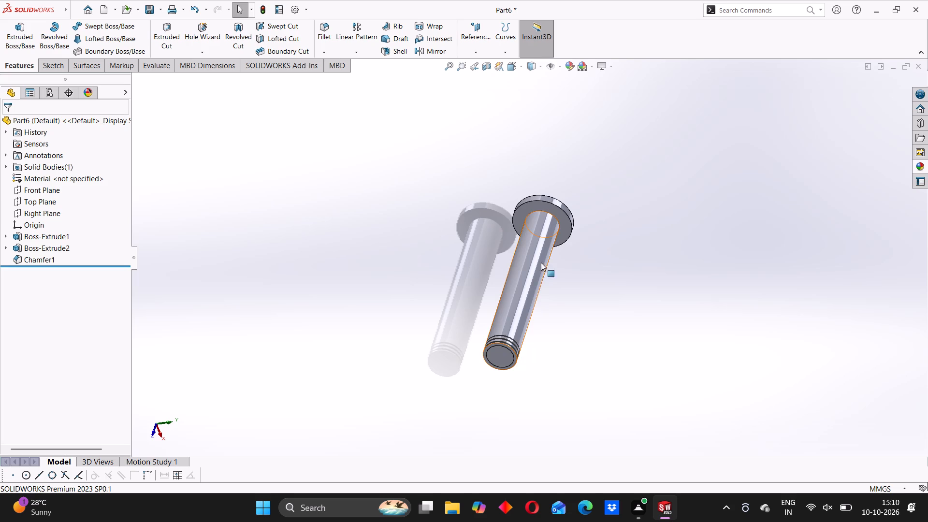
Apply a medium grey colour from the standard swatches to the whole pin body.
middle_click_drag(542, 237, 350, 355)
middle_click_drag(353, 326, 448, 270)
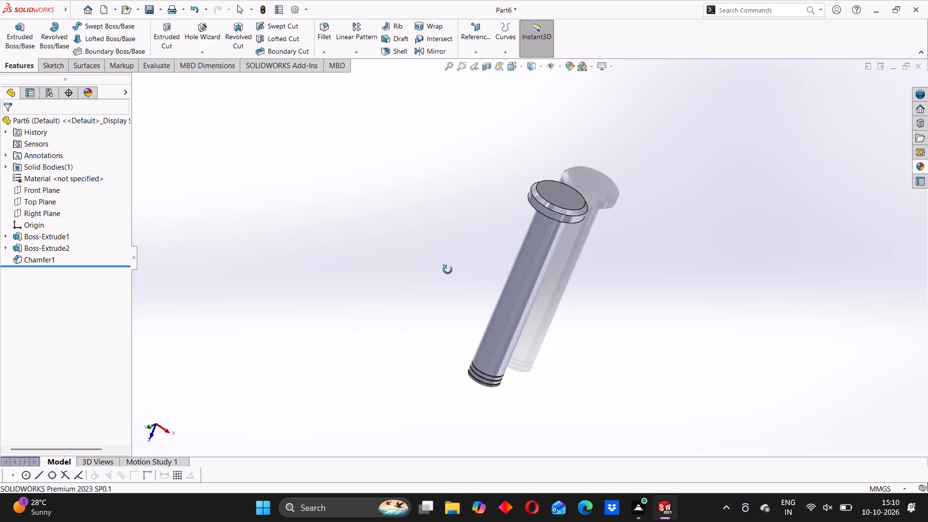
middle_click_drag(448, 270, 448, 270)
middle_click_drag(424, 240, 372, 197)
middle_click_drag(441, 259, 439, 253)
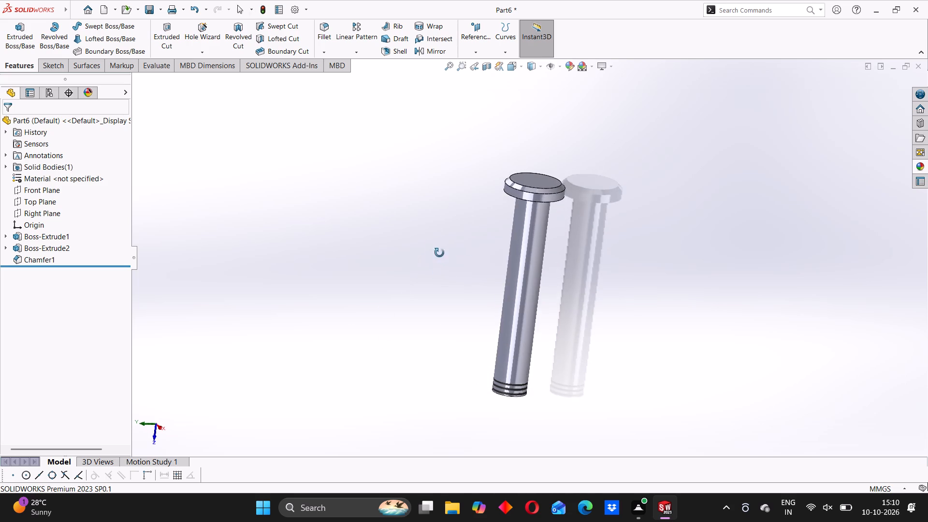
middle_click_drag(439, 253, 424, 235)
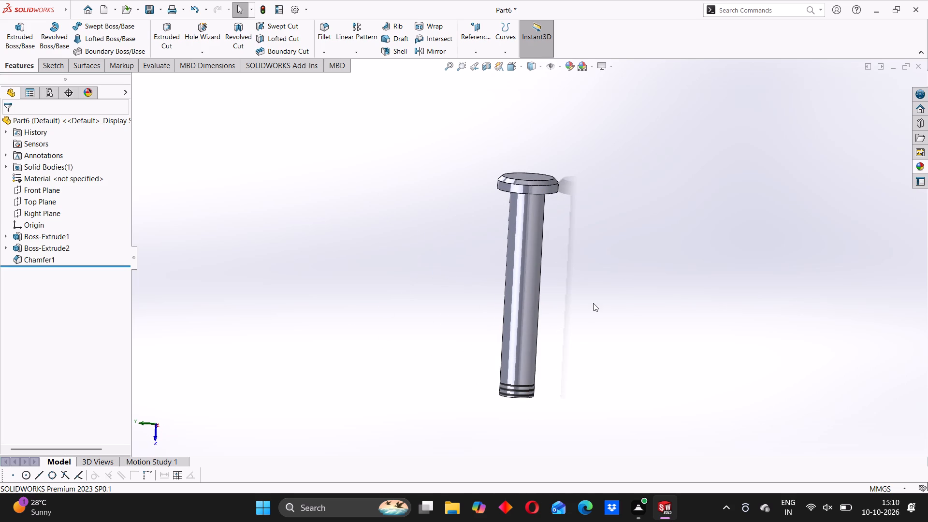
left_click(534, 294)
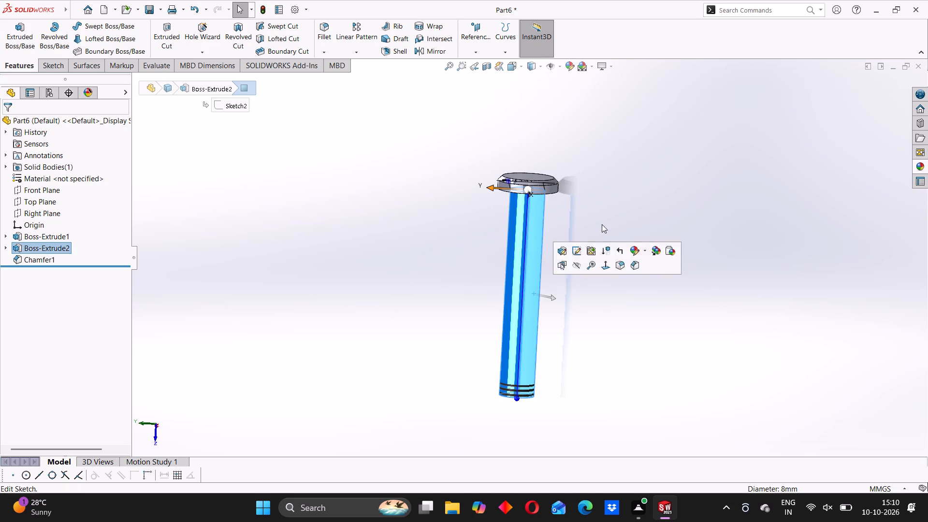
left_click(508, 225)
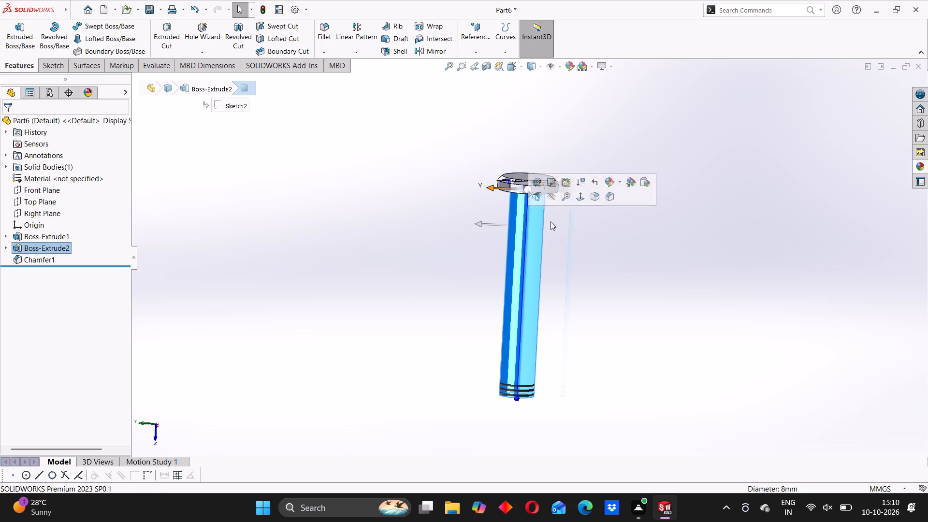
left_click(621, 180)
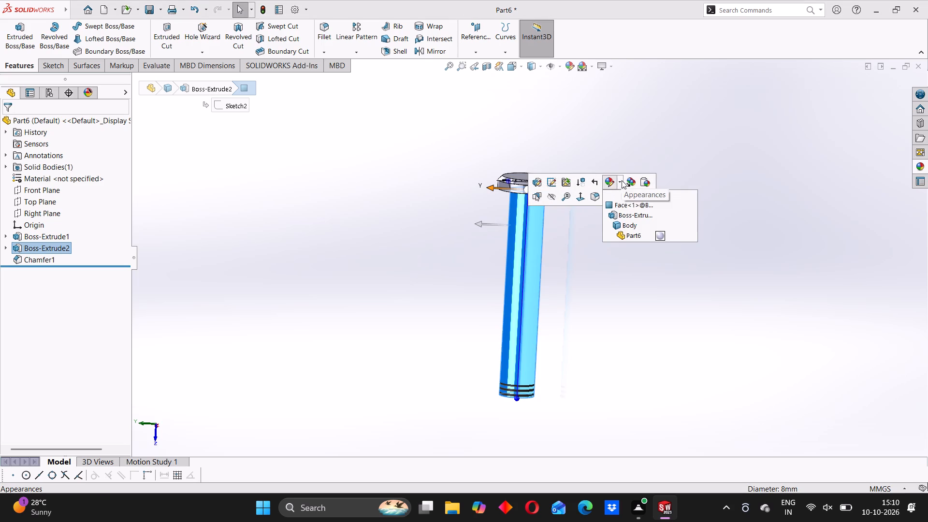
left_click(623, 225)
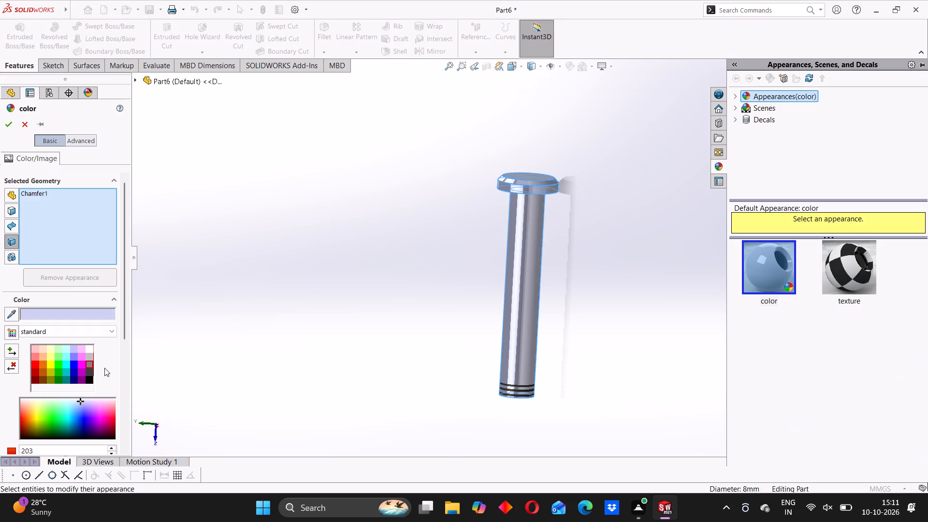
left_click(91, 367)
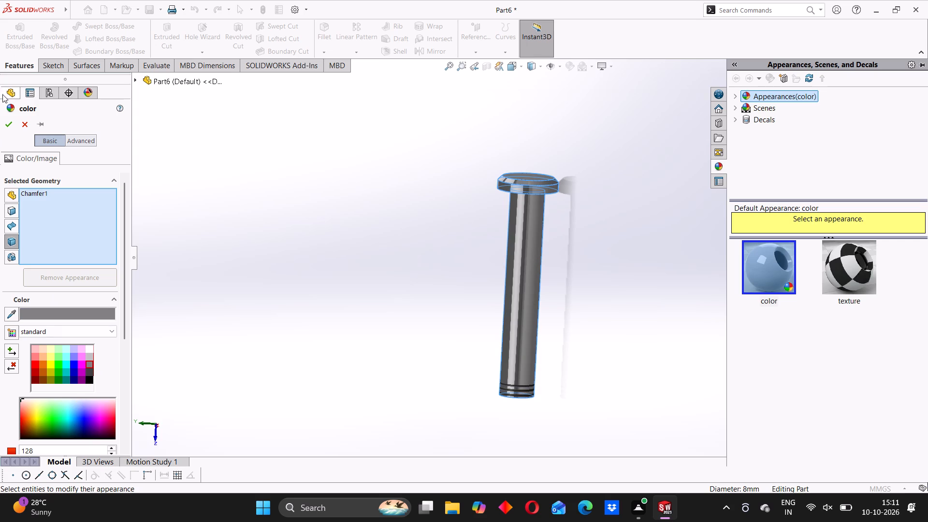
left_click(11, 127)
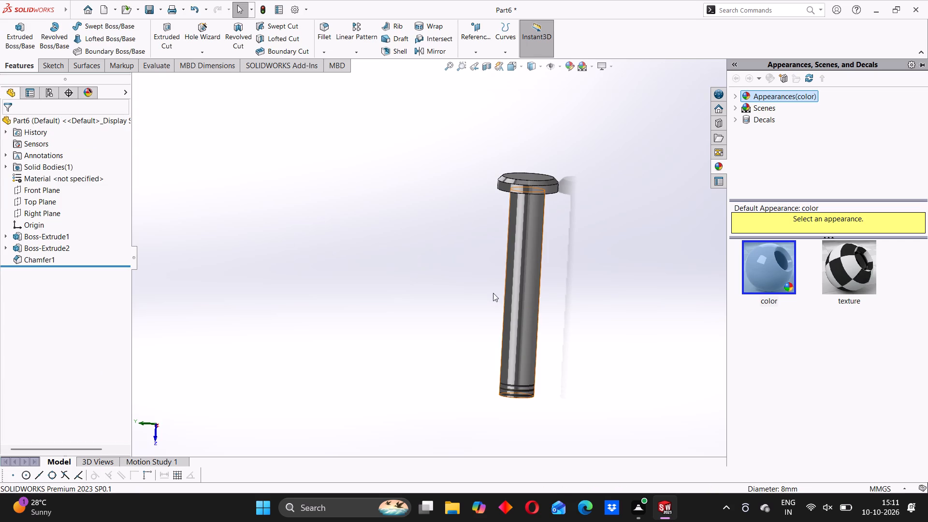
left_click(428, 275)
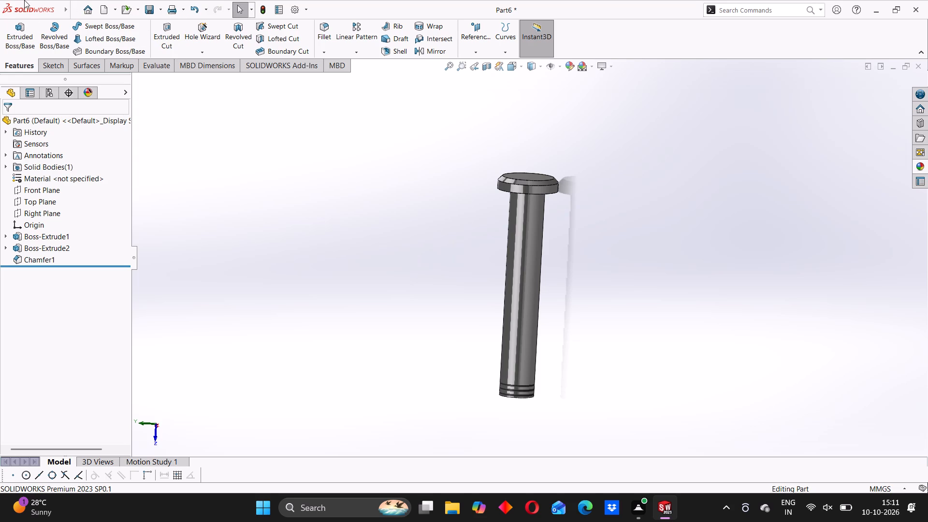
Save the headed pin as a part file named PIN3 in the ASSEMBLY 15 folder.
left_click(159, 12)
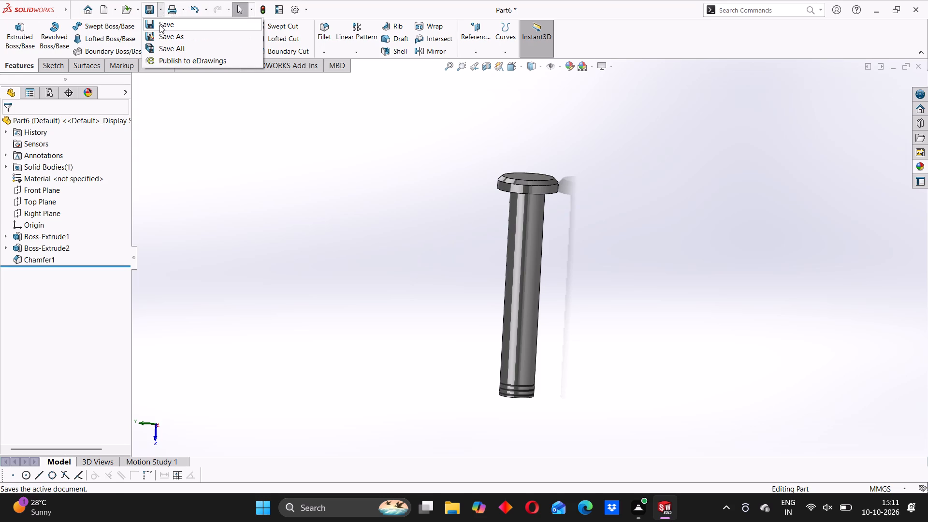
left_click(162, 31)
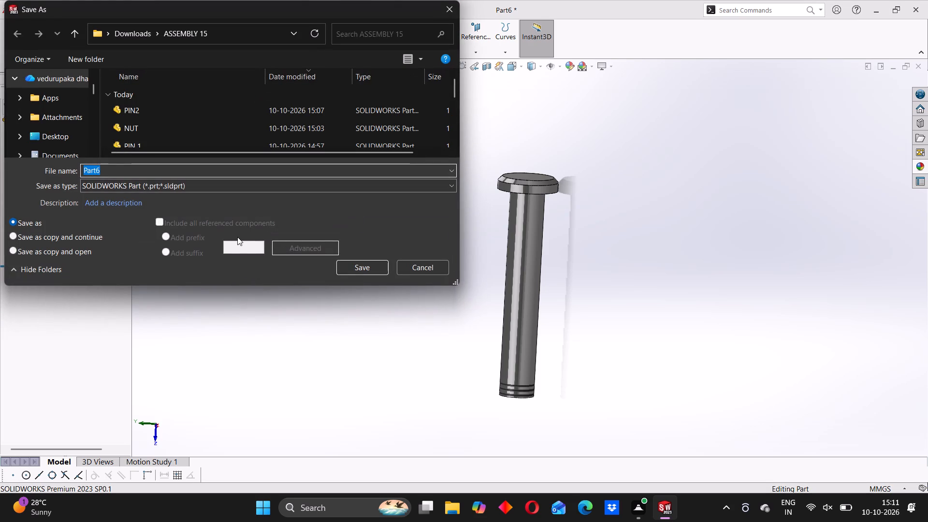
type("PIN")
key("3")
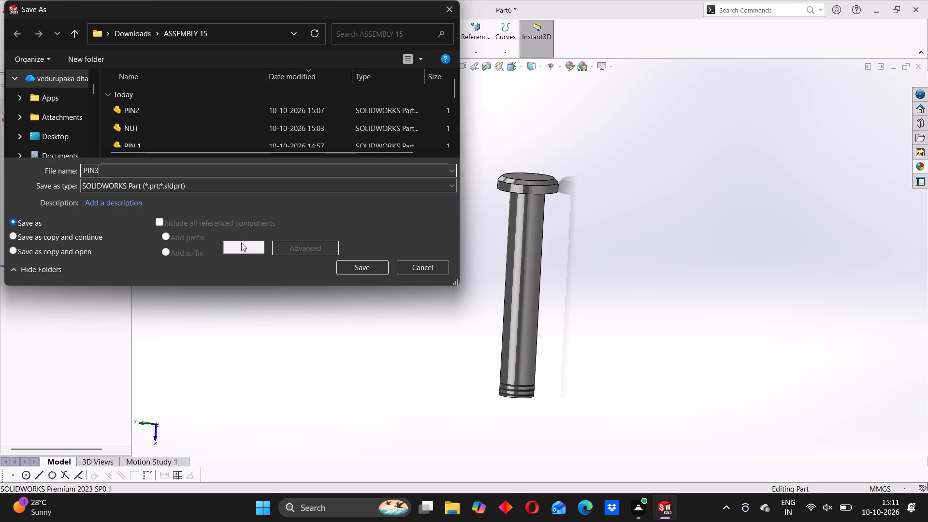
left_click(368, 273)
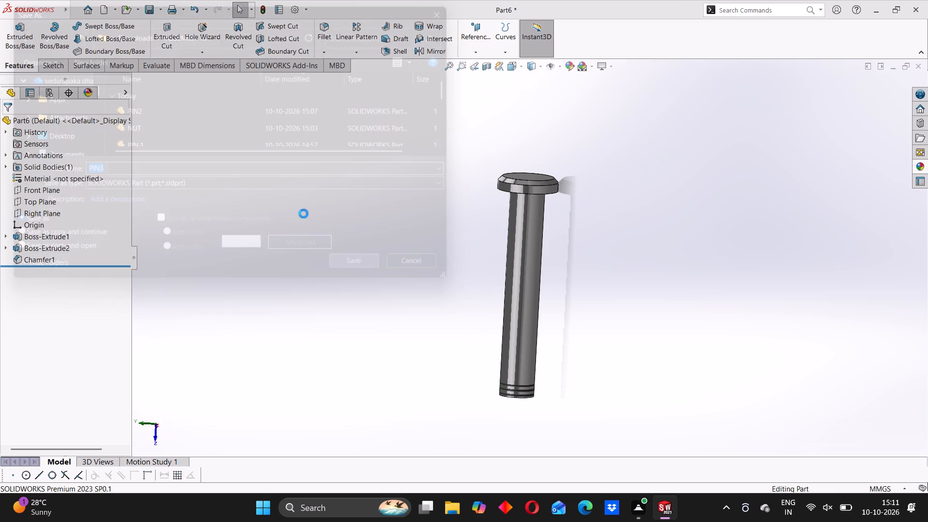
Save a PDF copy of the pin as PIN3 in the ASSEMBLY 15 folder.
left_click(161, 6)
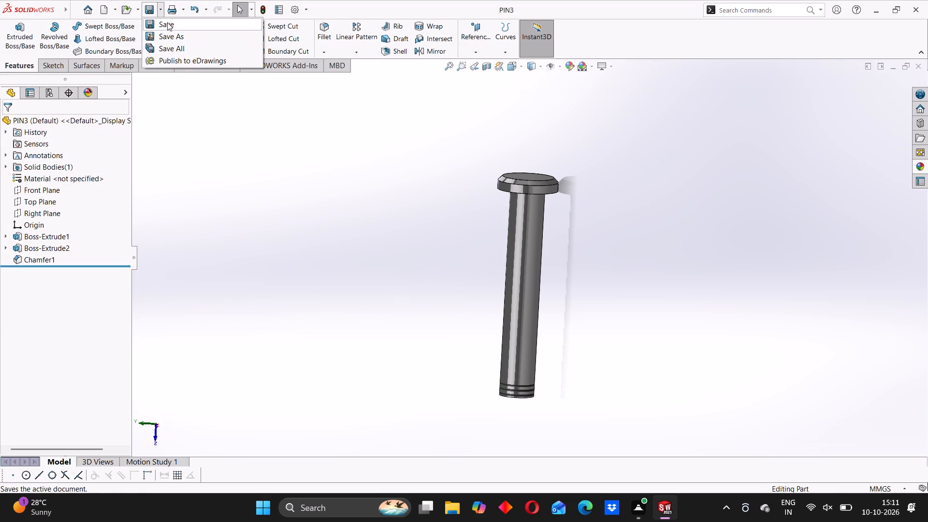
left_click(172, 37)
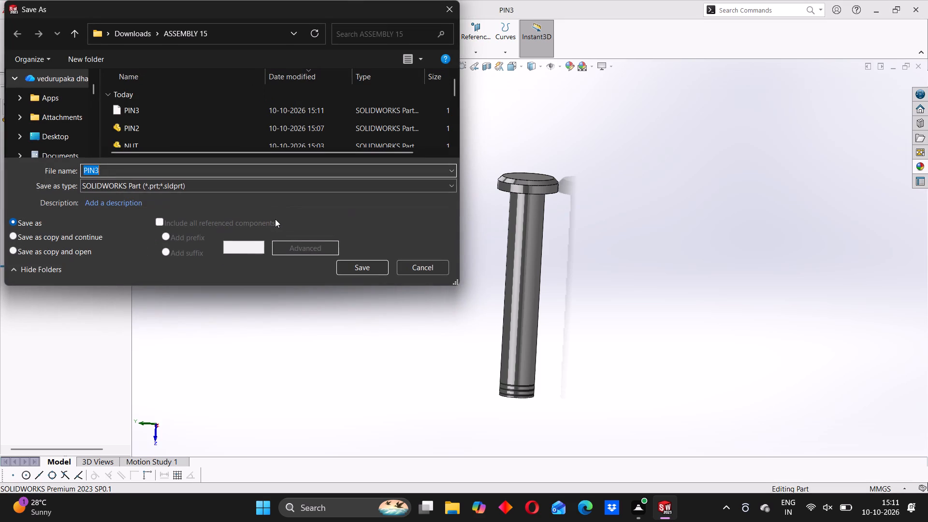
left_click(282, 183)
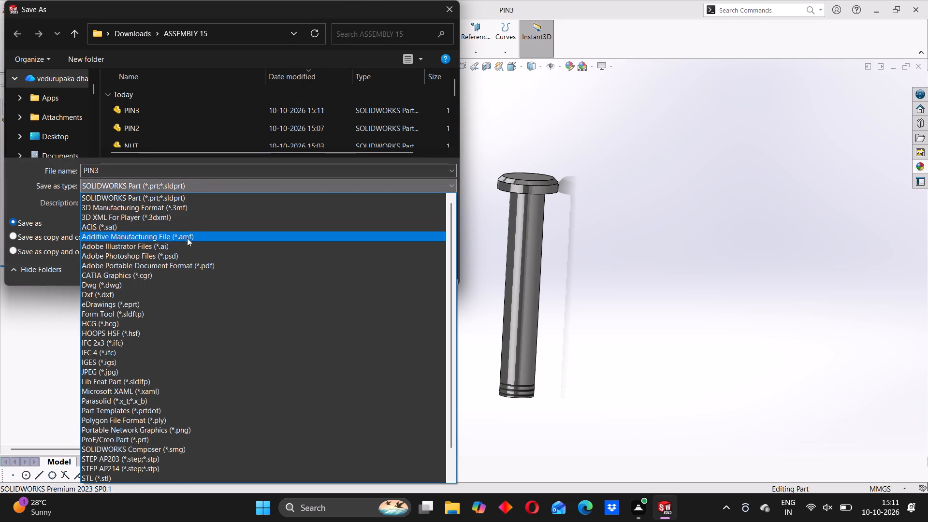
left_click(181, 264)
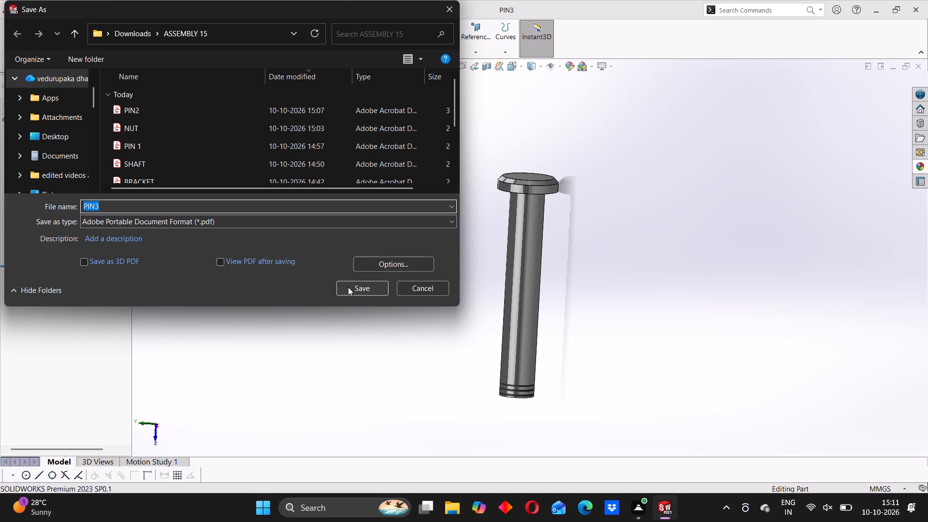
left_click(358, 289)
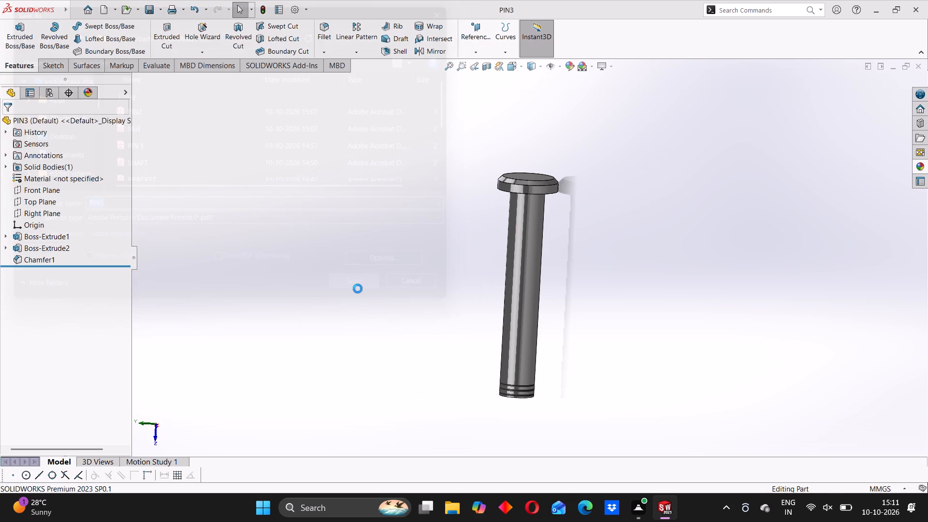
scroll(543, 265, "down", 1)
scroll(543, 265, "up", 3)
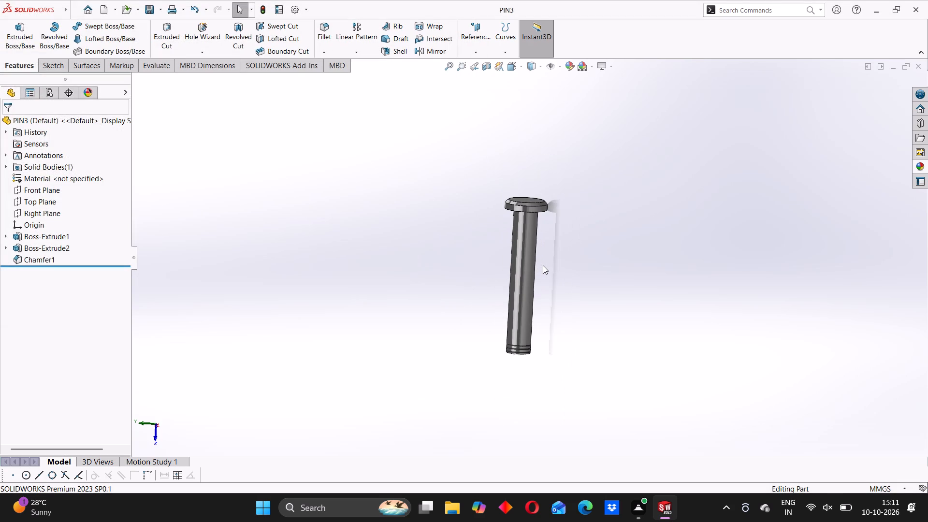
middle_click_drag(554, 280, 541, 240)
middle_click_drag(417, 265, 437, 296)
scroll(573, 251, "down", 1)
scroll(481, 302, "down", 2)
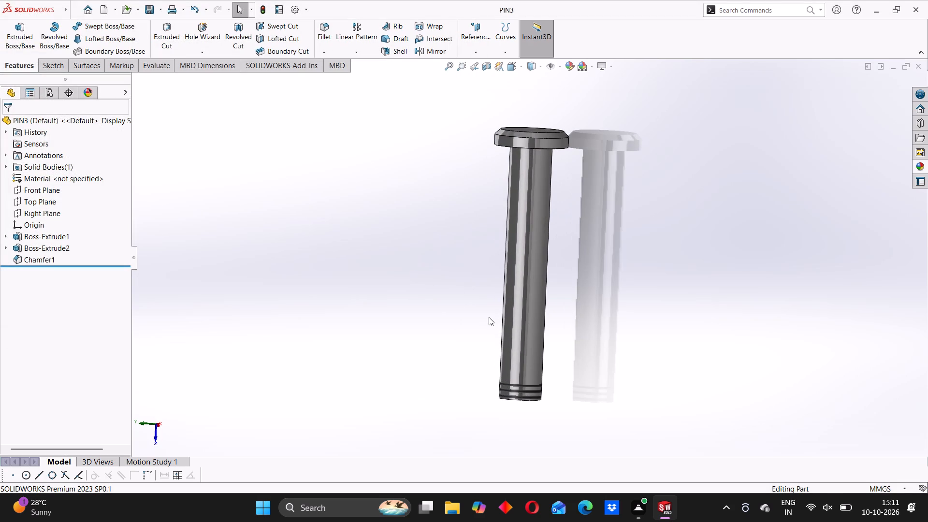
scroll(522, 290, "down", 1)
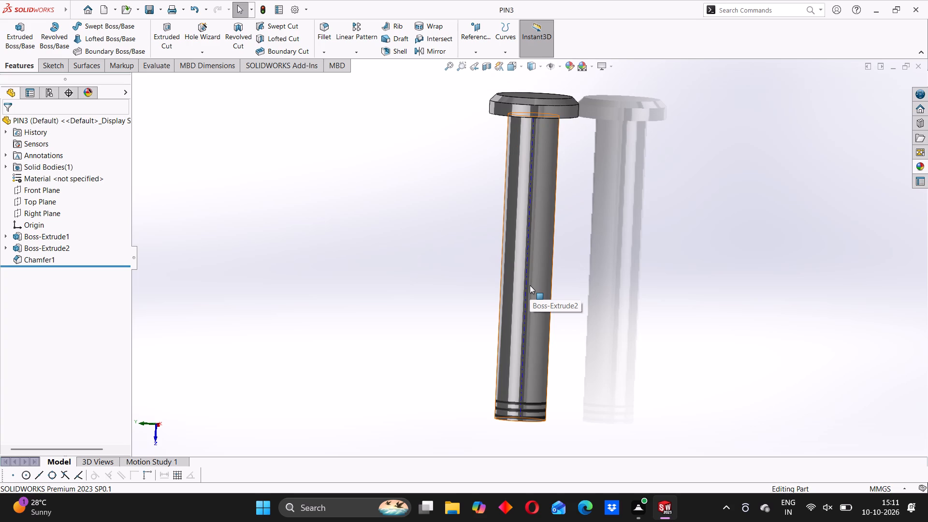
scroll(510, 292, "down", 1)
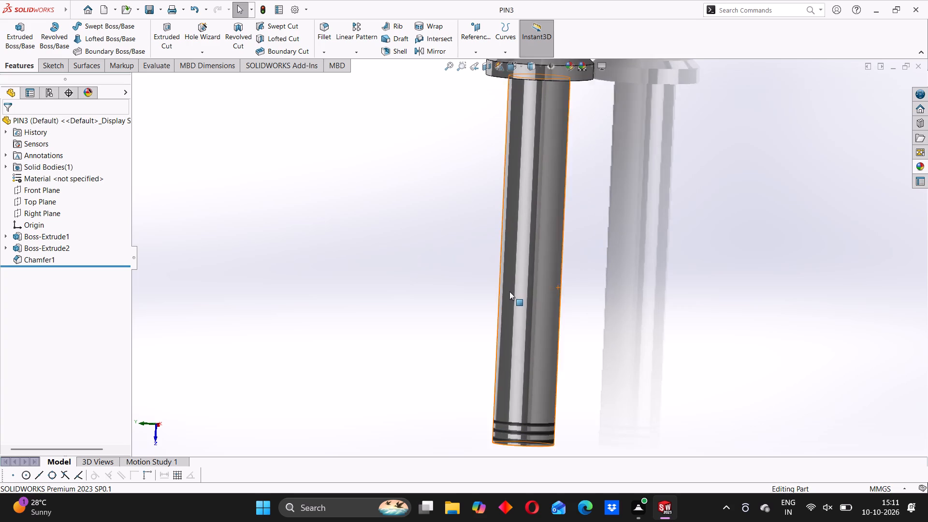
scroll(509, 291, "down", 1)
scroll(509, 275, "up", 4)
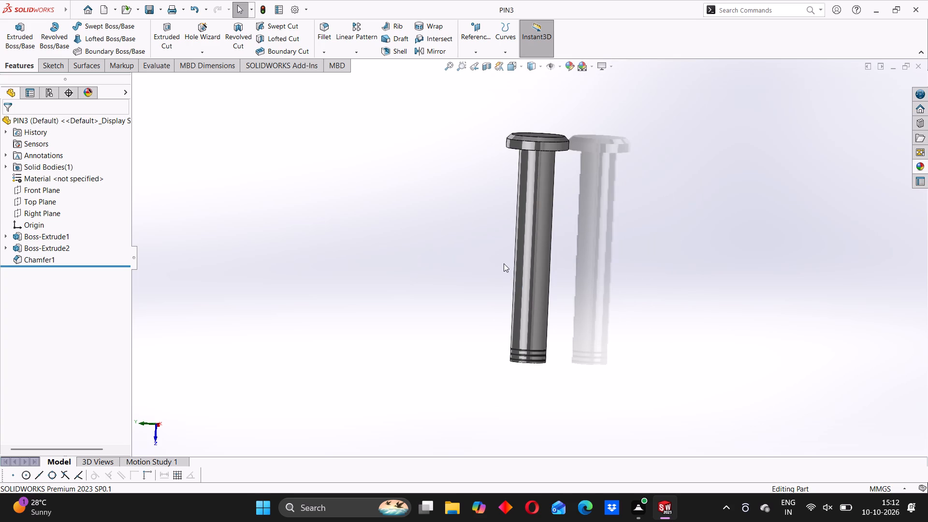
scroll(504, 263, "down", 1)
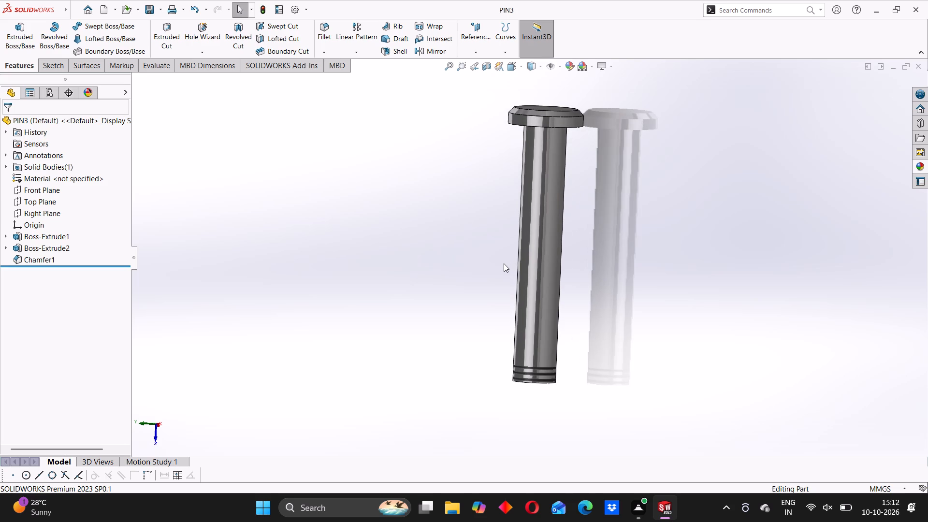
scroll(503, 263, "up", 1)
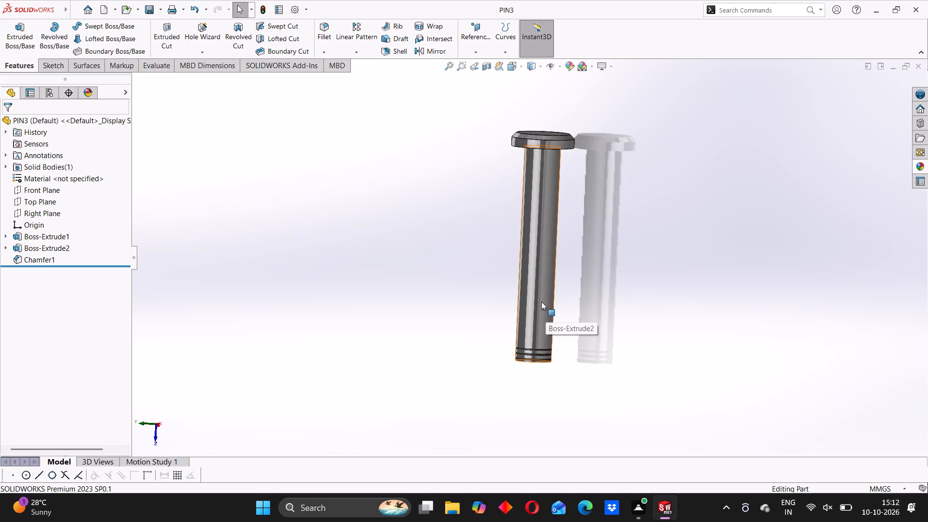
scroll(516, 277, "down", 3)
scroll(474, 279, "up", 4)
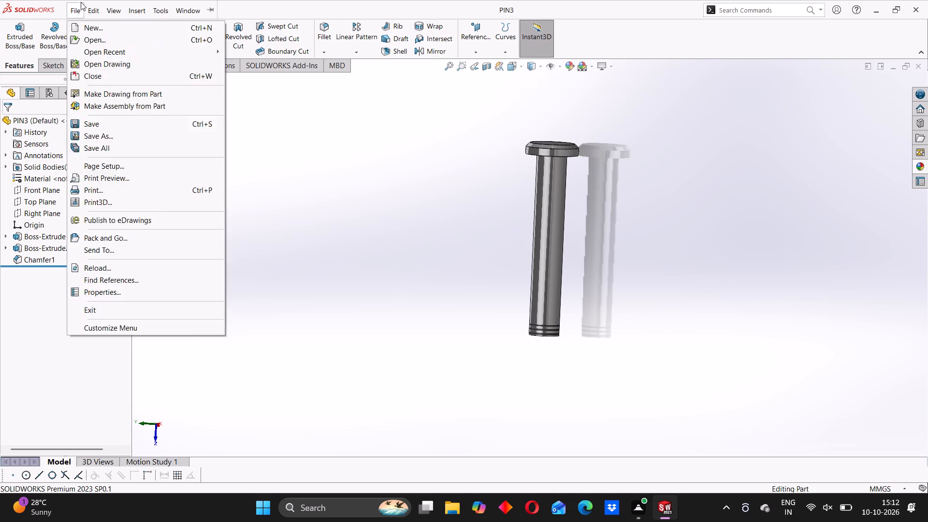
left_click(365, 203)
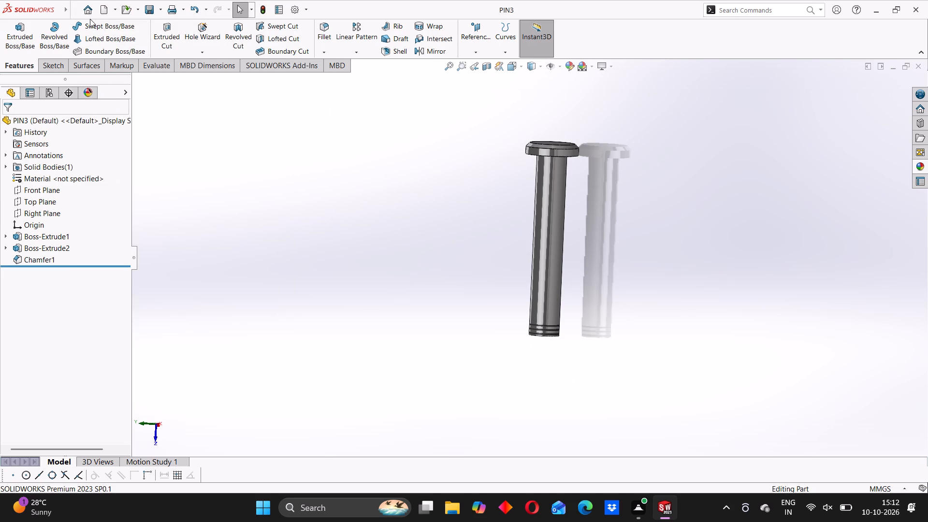
Create a new assembly document and dismiss the initial component insertion to leave it empty.
left_click(90, 9)
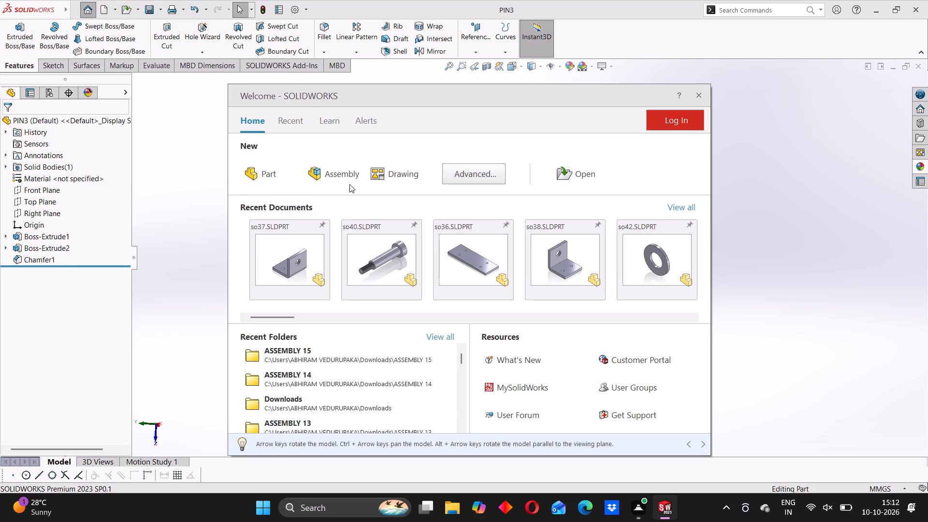
left_click(346, 170)
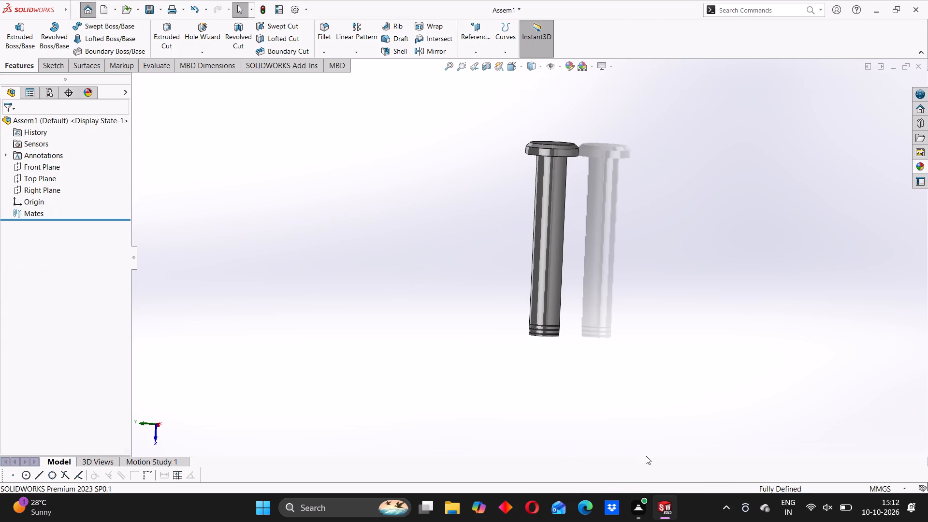
left_click(623, 443)
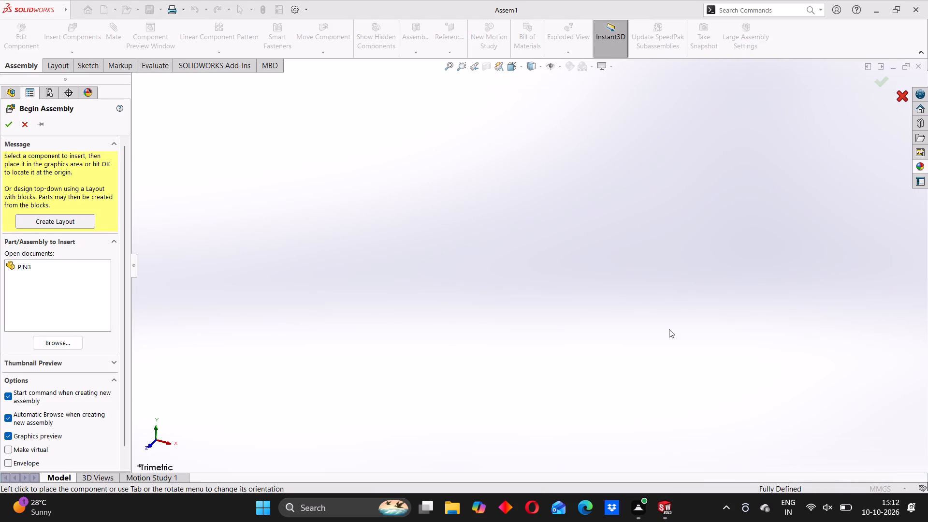
left_click(28, 120)
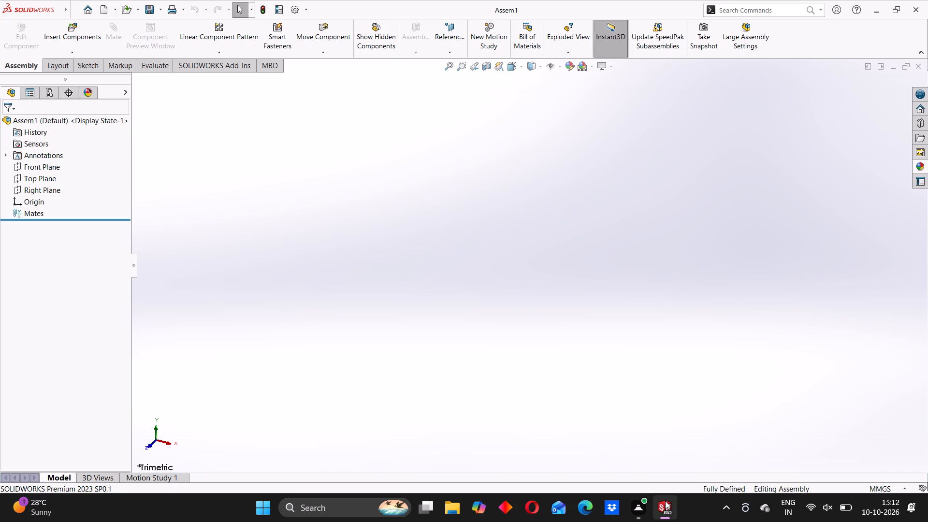
Switch back to the PIN3 part document and close it.
left_click(597, 438)
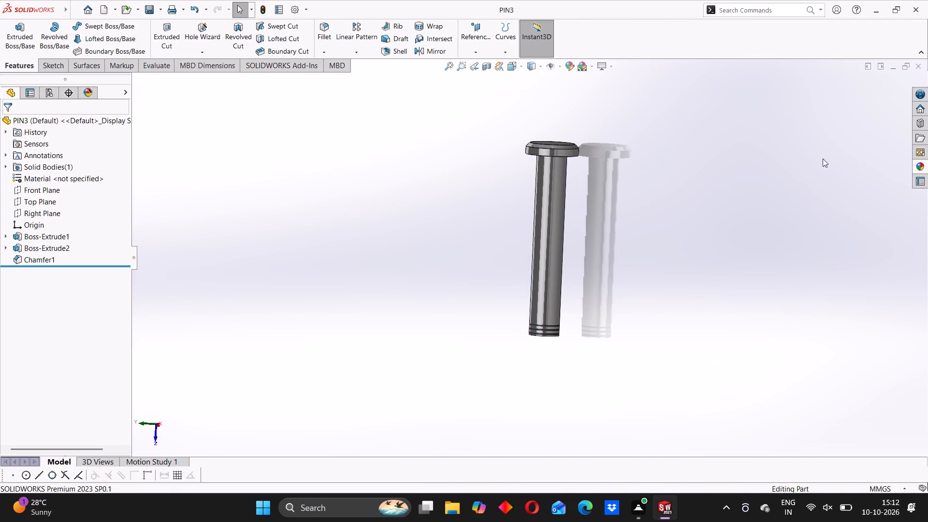
left_click(923, 66)
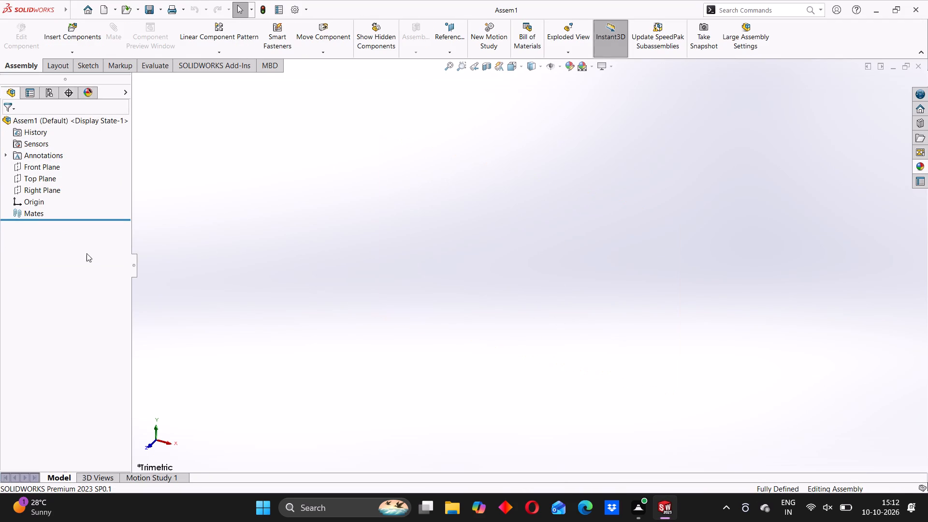
Start inserting a component and load the BRACKET part from the ASSEMBLY 15 folder for placement.
left_click(75, 35)
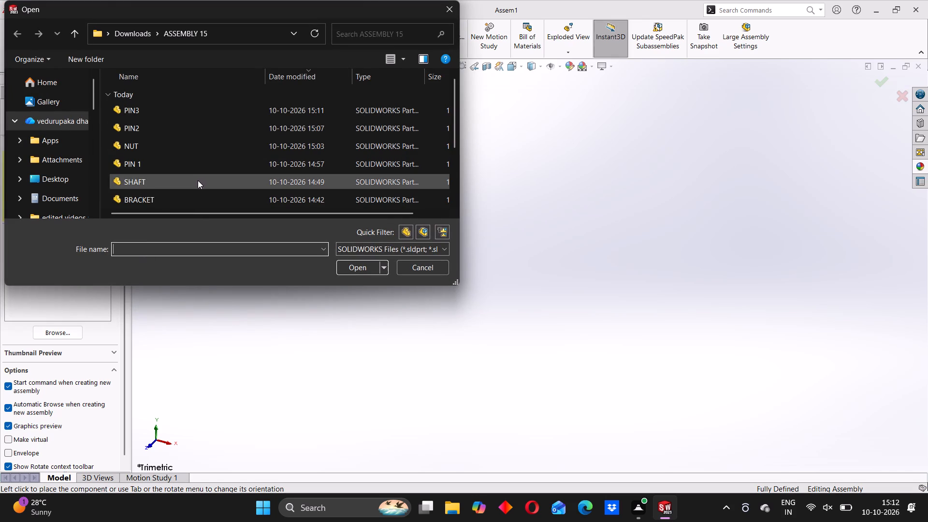
scroll(198, 203, "down", 2)
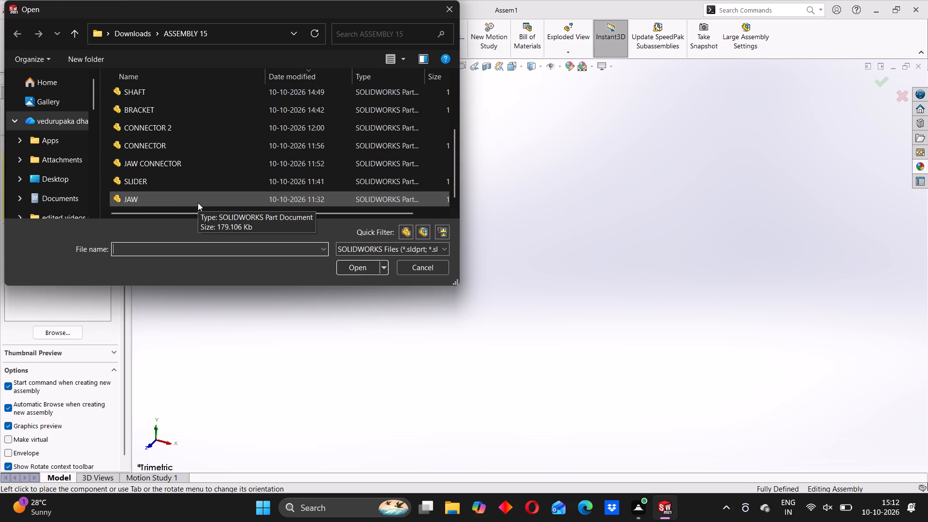
scroll(198, 203, "down", 3)
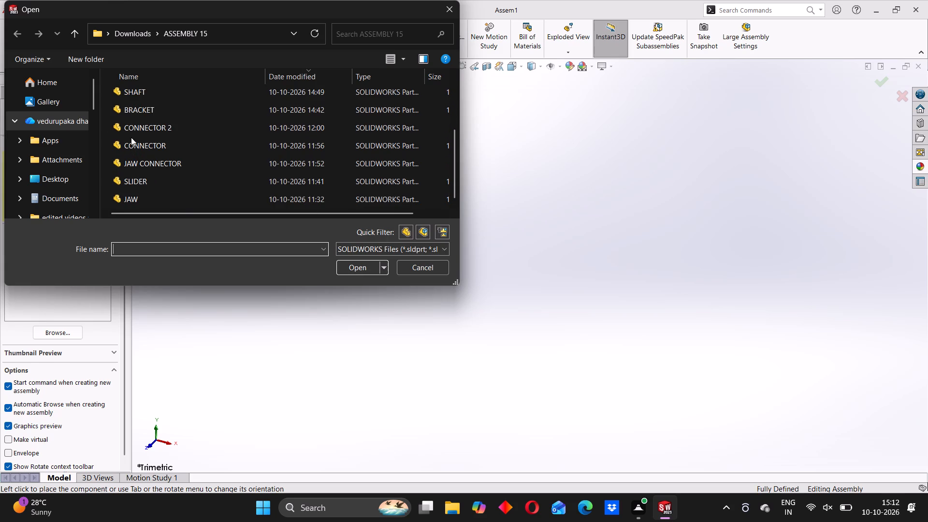
scroll(251, 207, "up", 5)
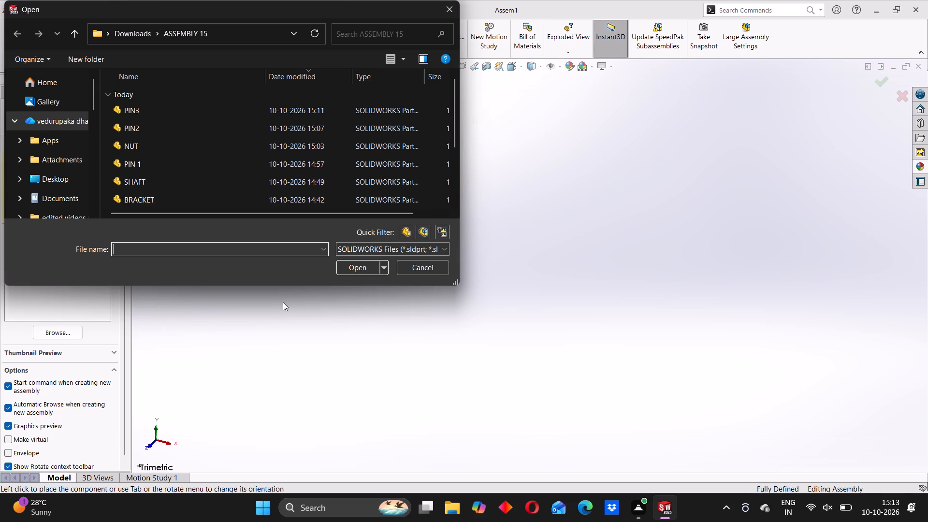
scroll(228, 165, "down", 1)
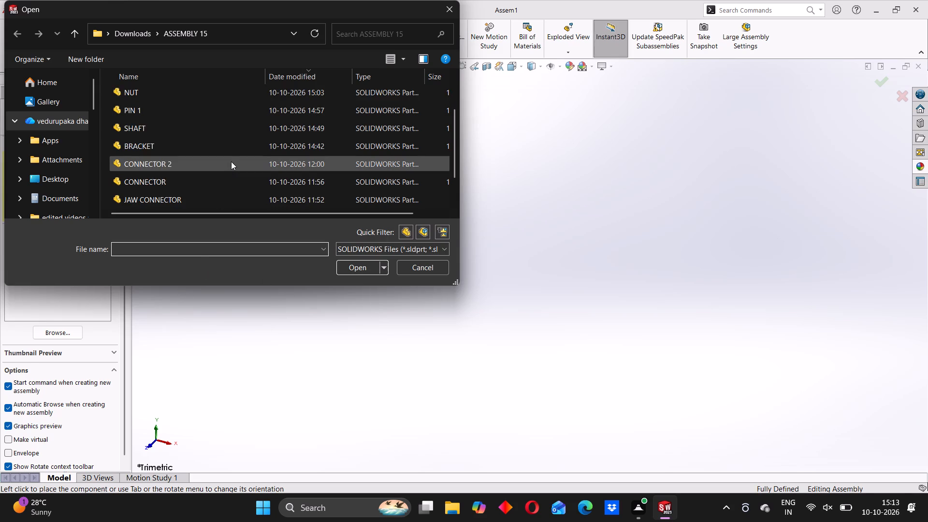
scroll(231, 161, "up", 2)
scroll(169, 187, "down", 1)
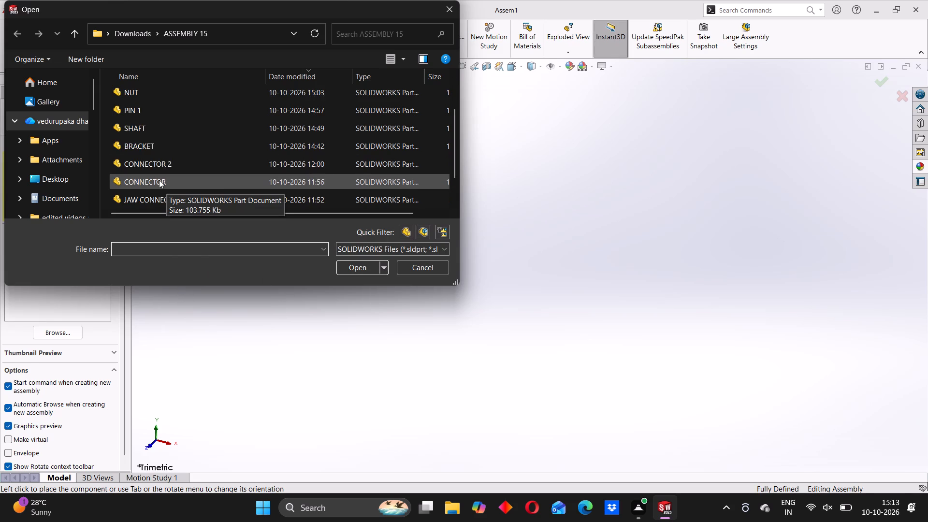
scroll(159, 180, "down", 1)
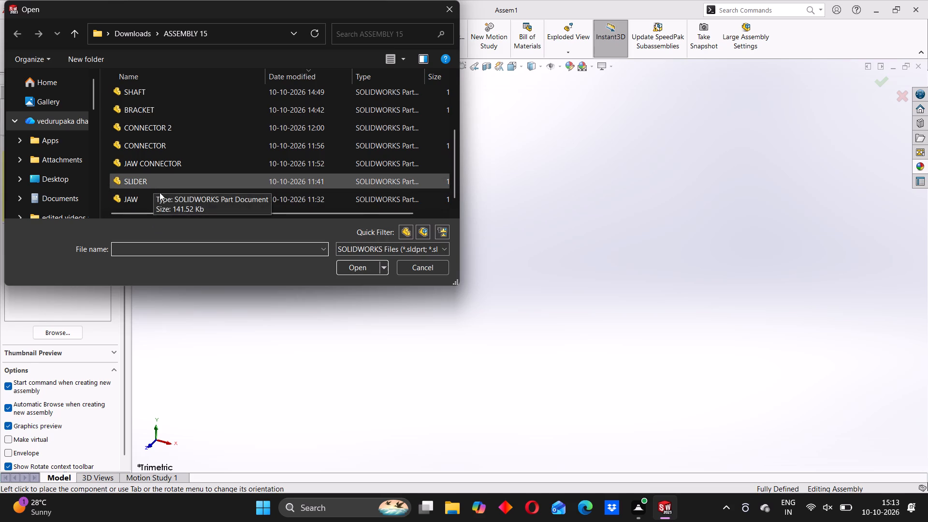
left_click(144, 105)
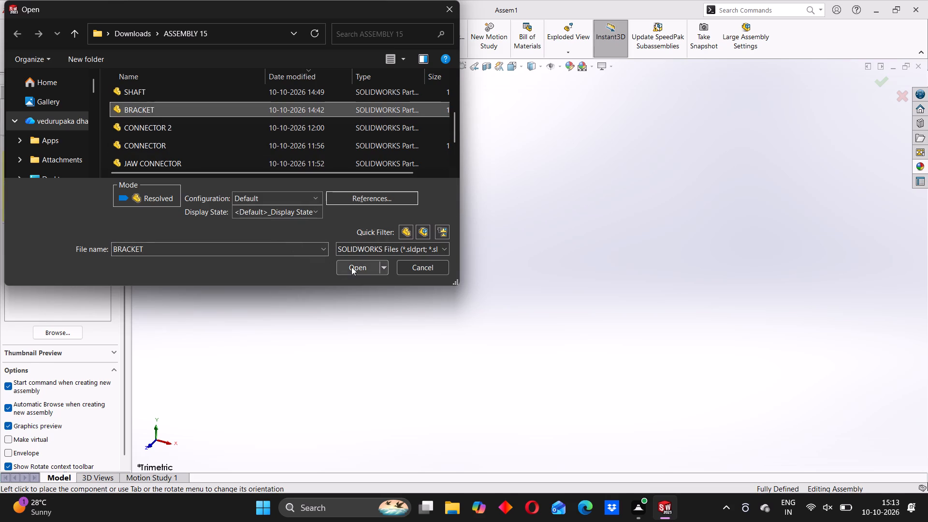
left_click(352, 267)
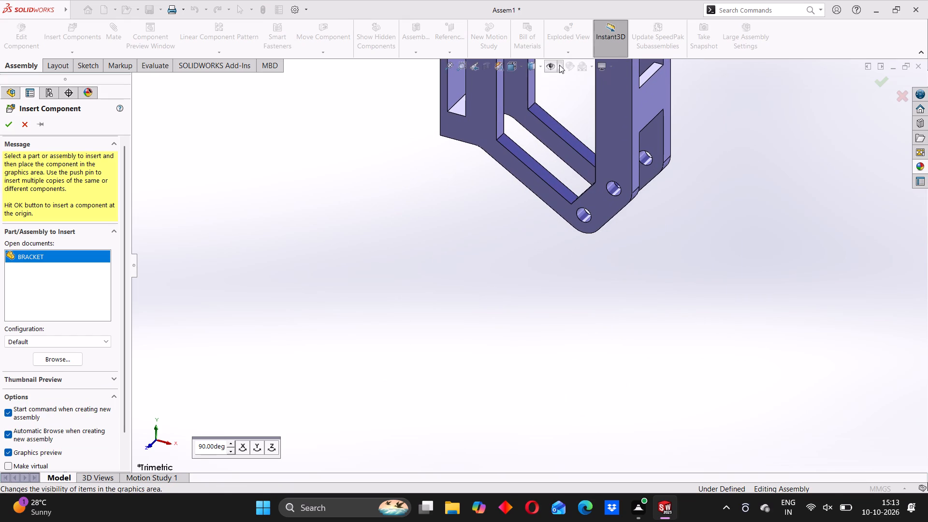
Turn on the display of origins in the assembly's graphics area.
left_click(559, 65)
left_click(553, 123)
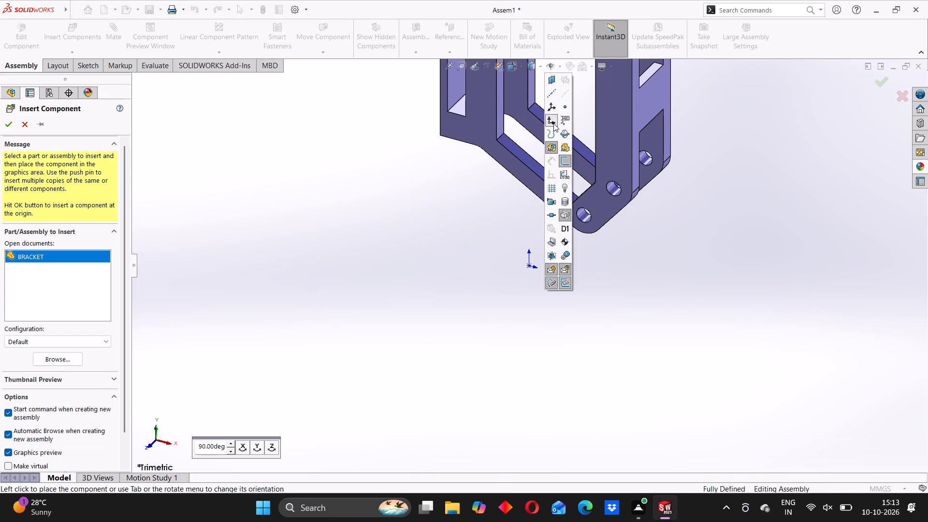
left_click(561, 66)
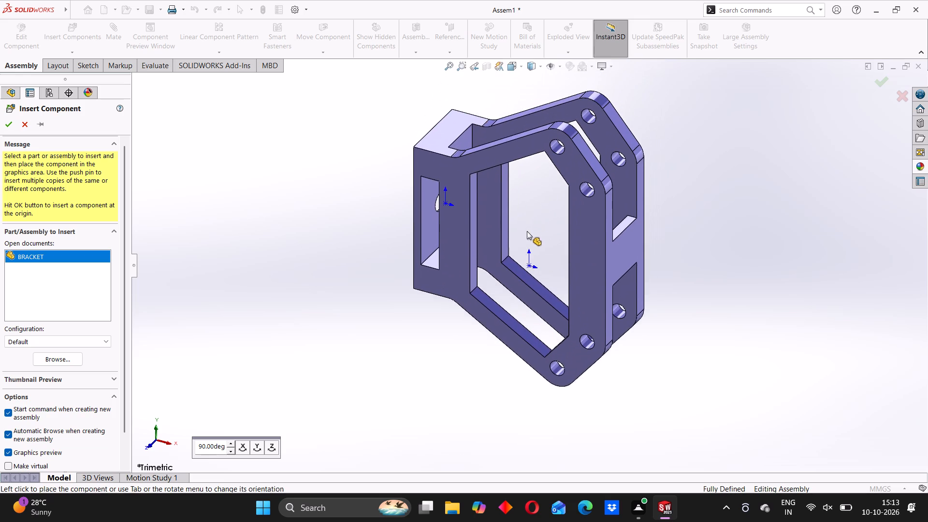
Place the BRACKET part at the assembly origin as the first, fixed component.
left_click(530, 265)
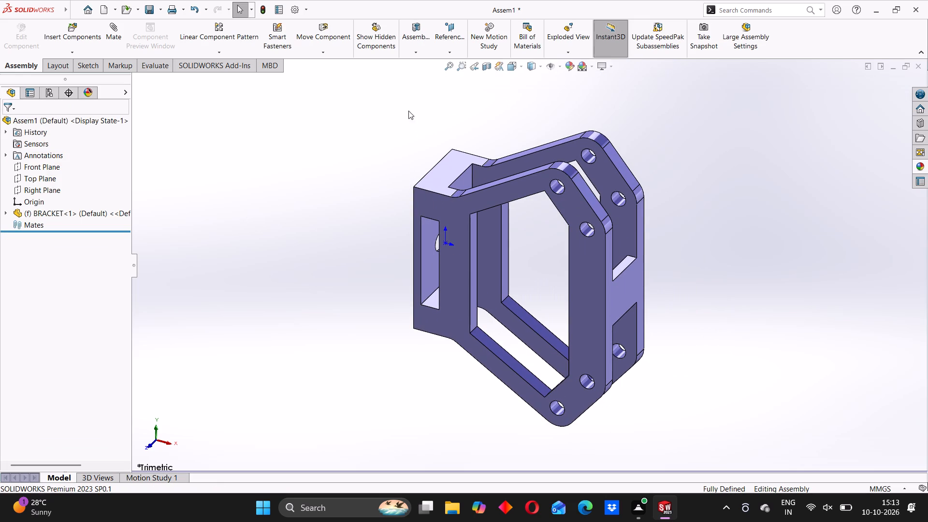
Turn off the display of origins in the assembly's graphics area.
left_click(558, 60)
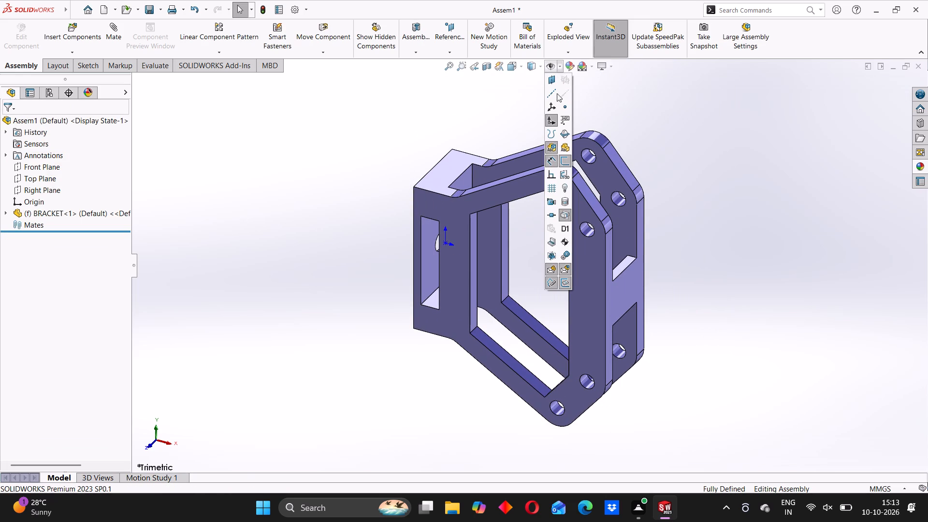
left_click(553, 123)
left_click(339, 183)
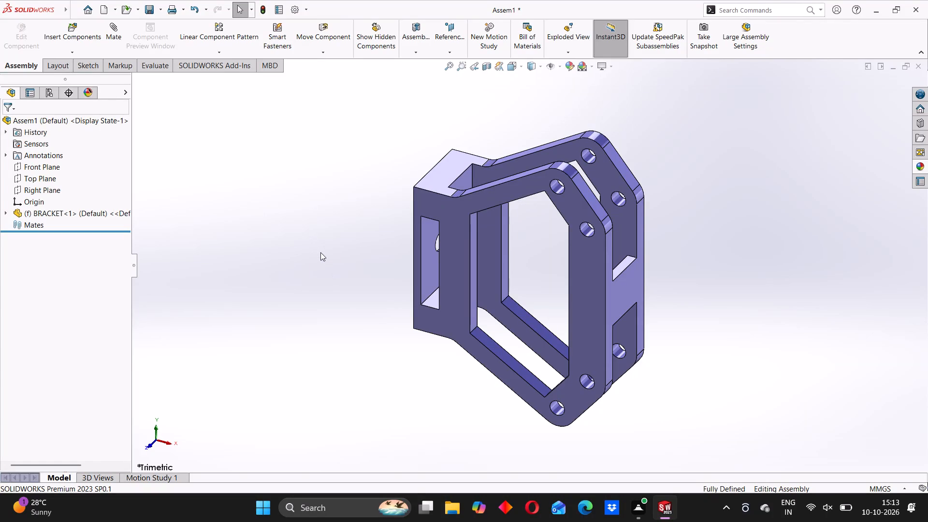
Examine the placed BRACKET from several angles, including its arms, slots and end block.
left_click_drag(396, 277, 376, 272)
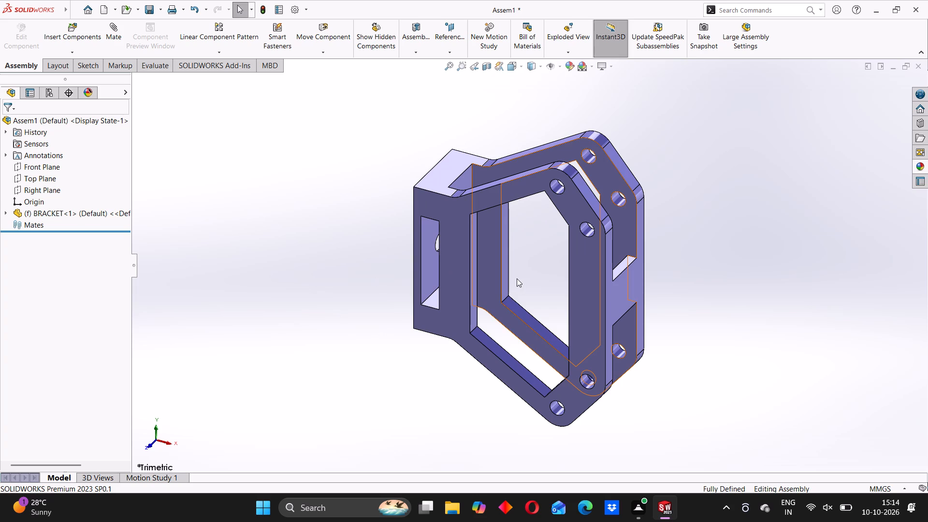
left_click(727, 277)
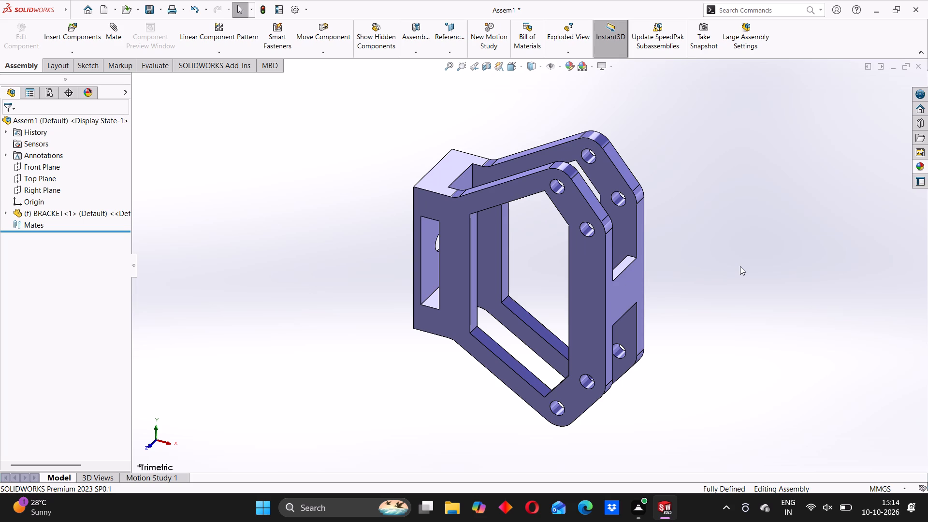
scroll(505, 260, "down", 1)
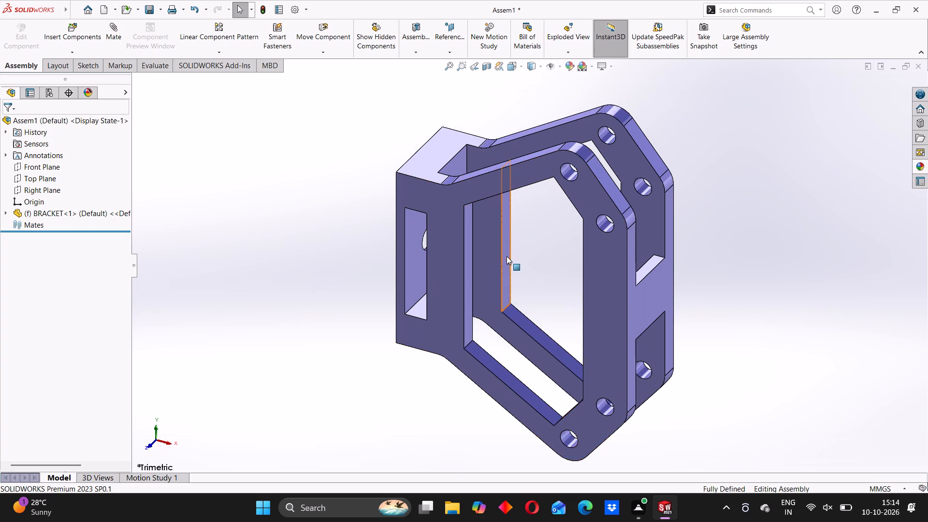
scroll(506, 259, "down", 4)
scroll(513, 255, "up", 3)
scroll(580, 260, "up", 3)
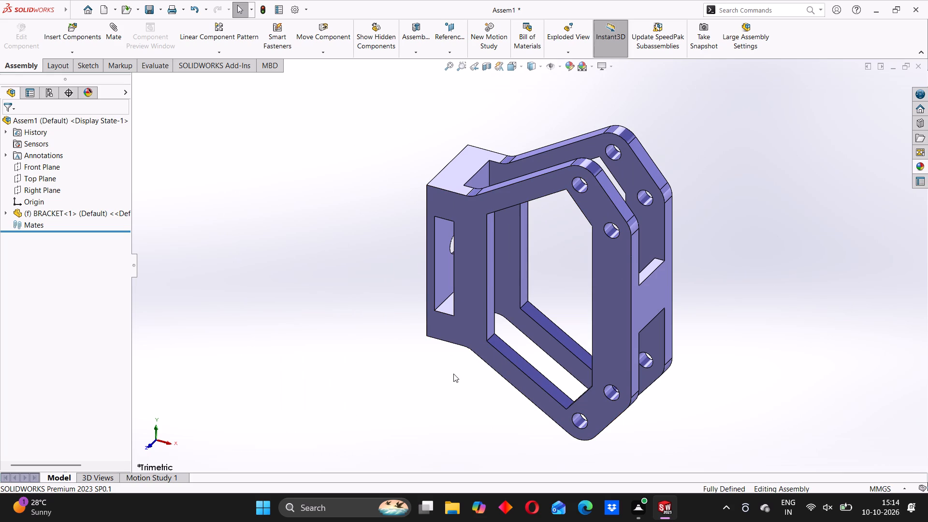
scroll(518, 406, "down", 1)
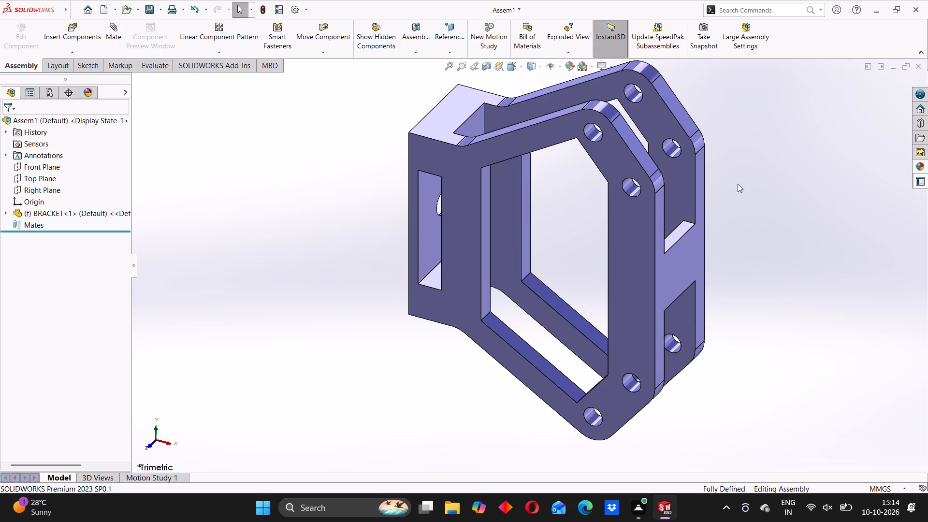
scroll(463, 209, "up", 6)
middle_click_drag(523, 228, 575, 142)
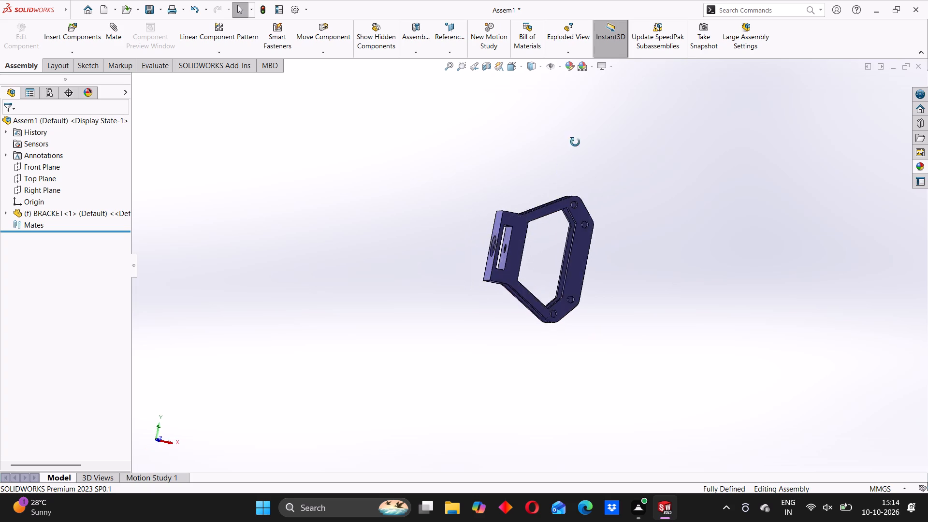
middle_click_drag(575, 142, 577, 138)
middle_click_drag(542, 331, 397, 197)
middle_click_drag(587, 235, 618, 339)
middle_click_drag(459, 277, 597, 279)
middle_click_drag(536, 248, 539, 271)
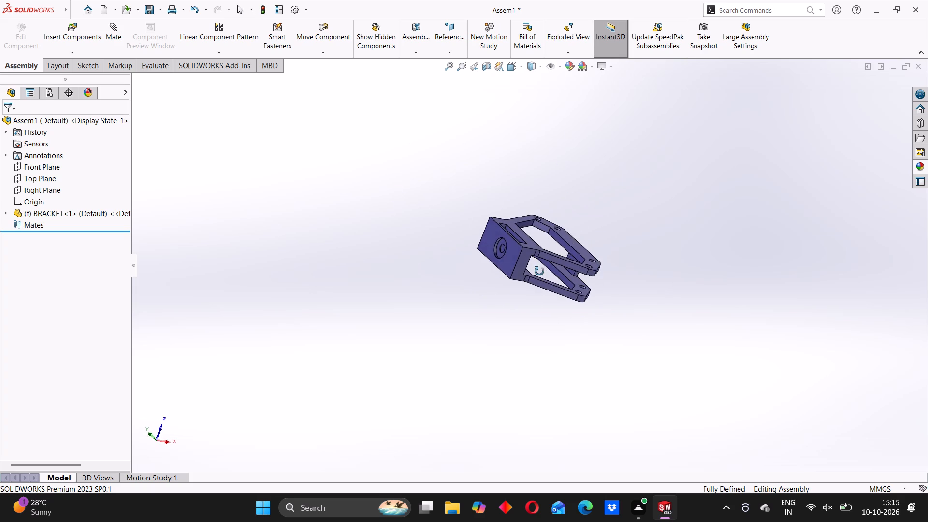
middle_click_drag(539, 271, 511, 319)
middle_click(506, 295)
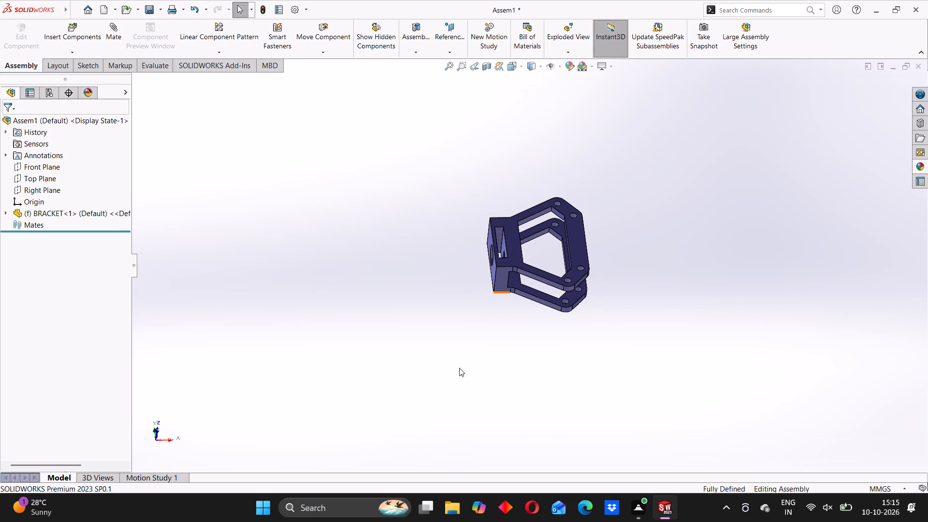
scroll(483, 297, "up", 2)
scroll(508, 247, "down", 3)
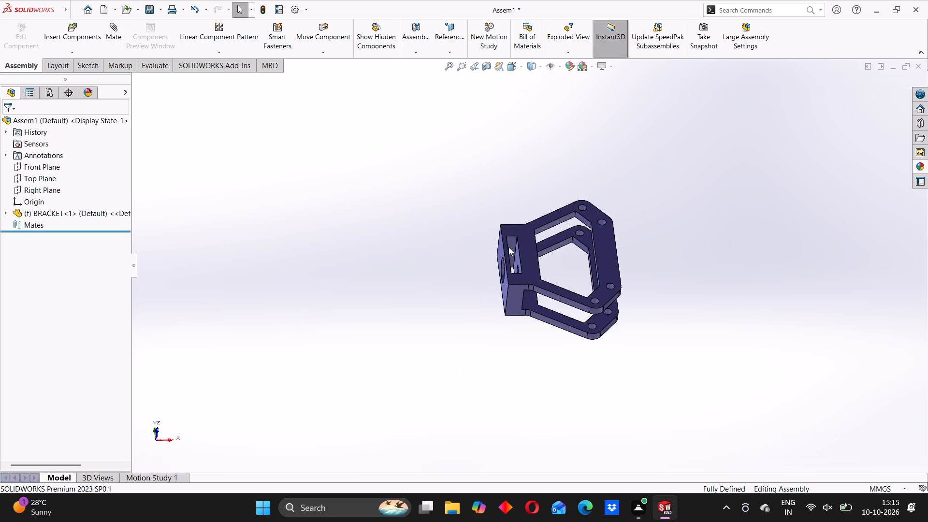
scroll(508, 247, "down", 2)
scroll(534, 308, "up", 2)
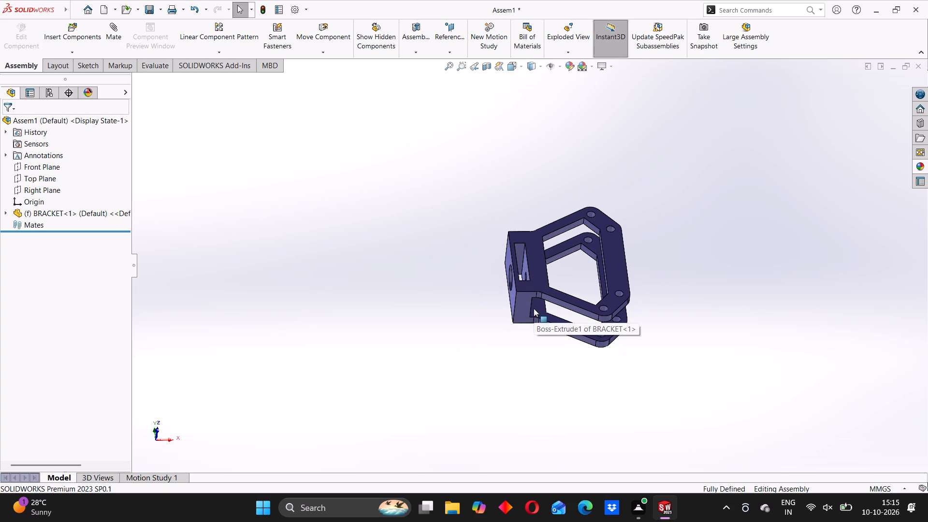
middle_click_drag(522, 328, 468, 309)
middle_click_drag(468, 279, 481, 291)
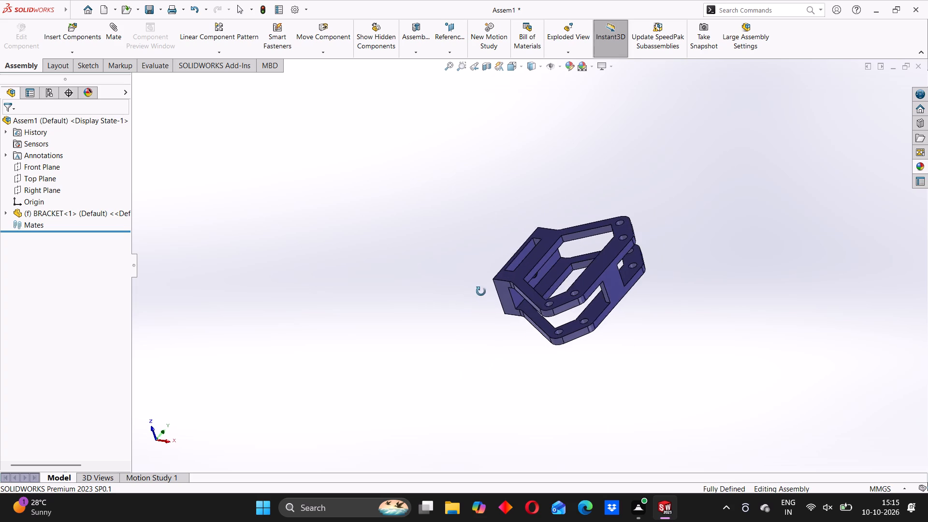
middle_click_drag(481, 291, 430, 369)
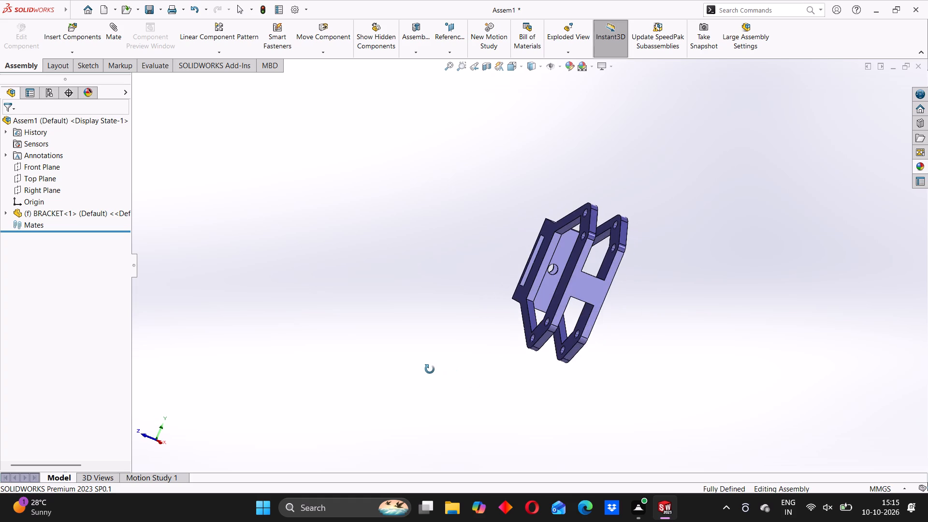
middle_click_drag(430, 369, 496, 337)
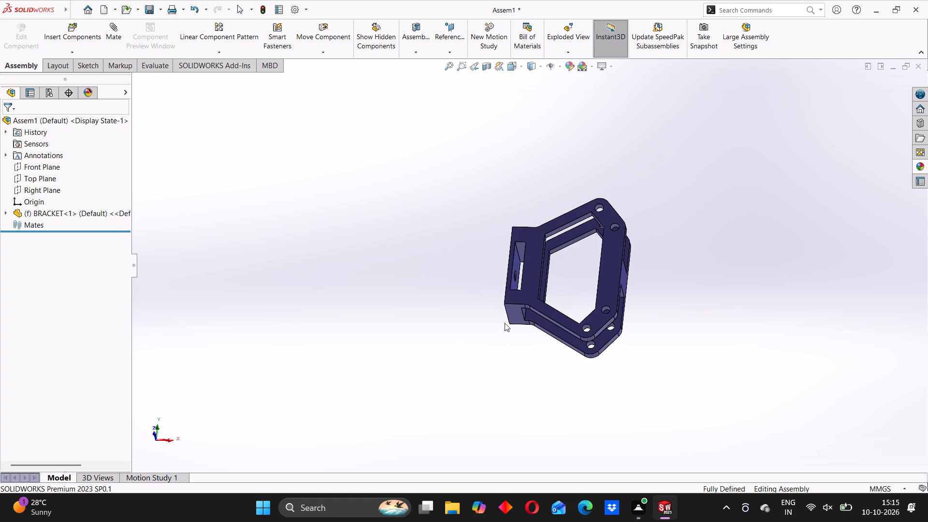
middle_click_drag(522, 317, 458, 277)
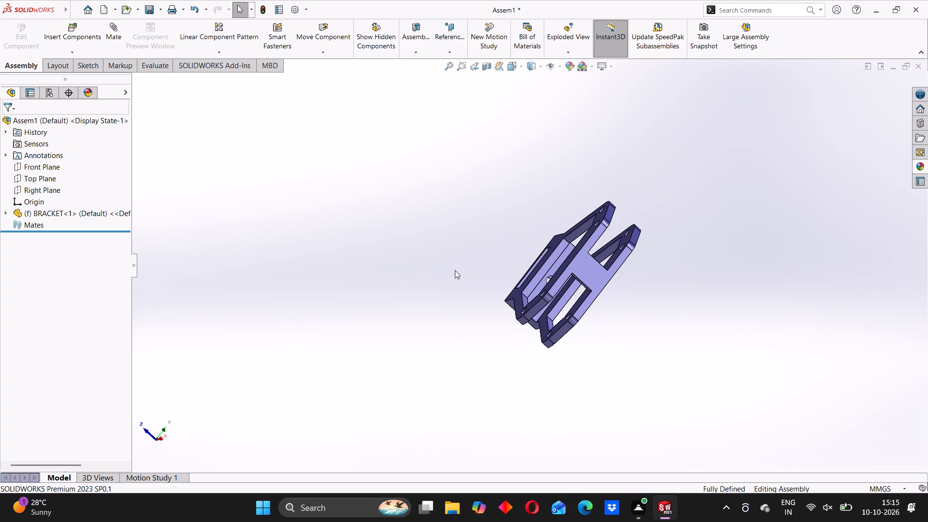
middle_click_drag(595, 244, 638, 251)
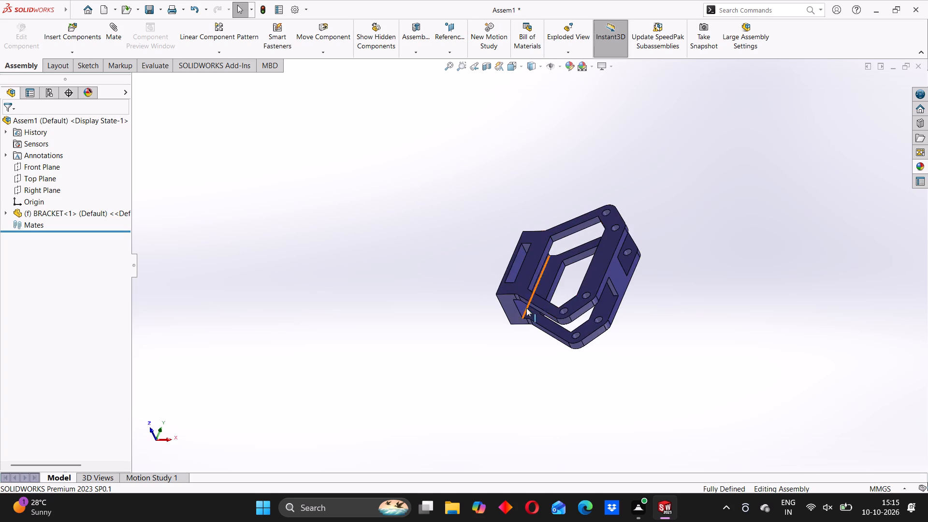
middle_click_drag(526, 308, 562, 265)
middle_click_drag(525, 291, 520, 260)
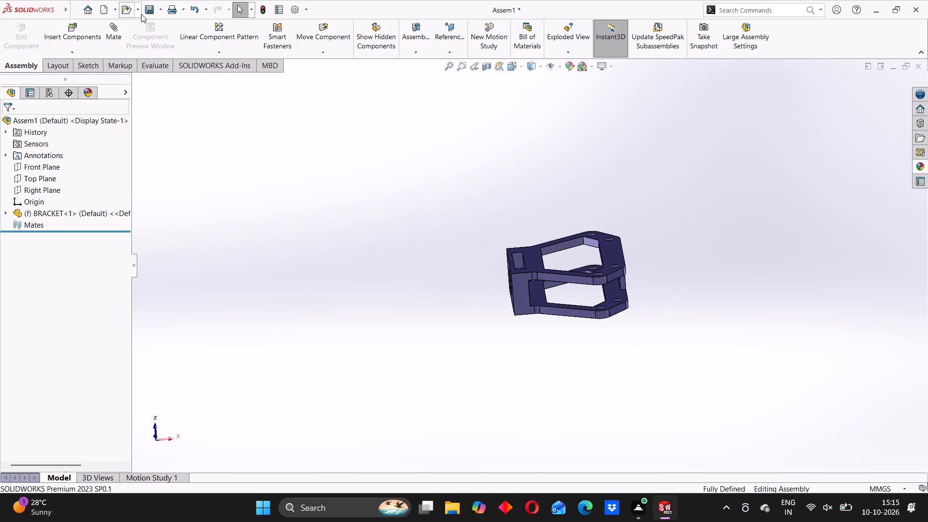
Insert the CONNECTOR part from the ASSEMBLY 15 folder and place it freely beside the bracket's end block.
left_click(74, 37)
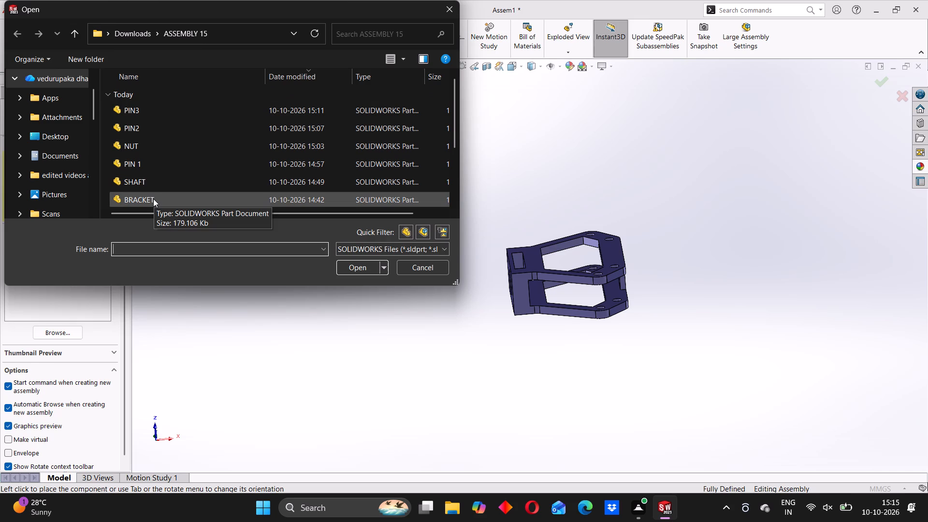
scroll(158, 145, "up", 2)
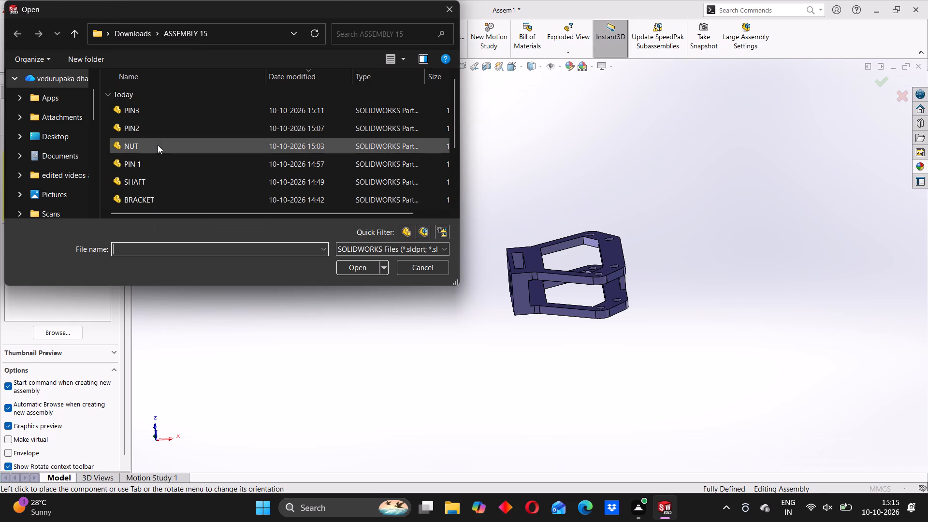
scroll(156, 146, "down", 4)
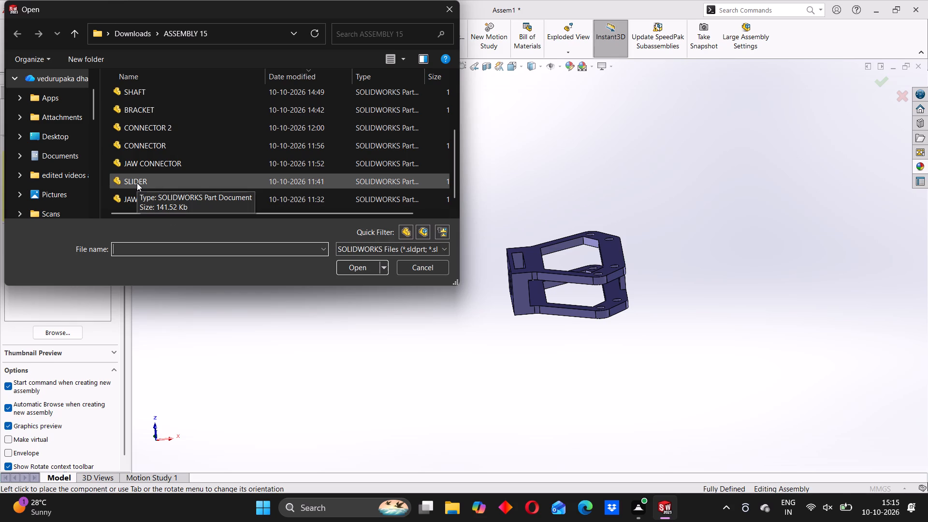
left_click(154, 152)
left_click(361, 270)
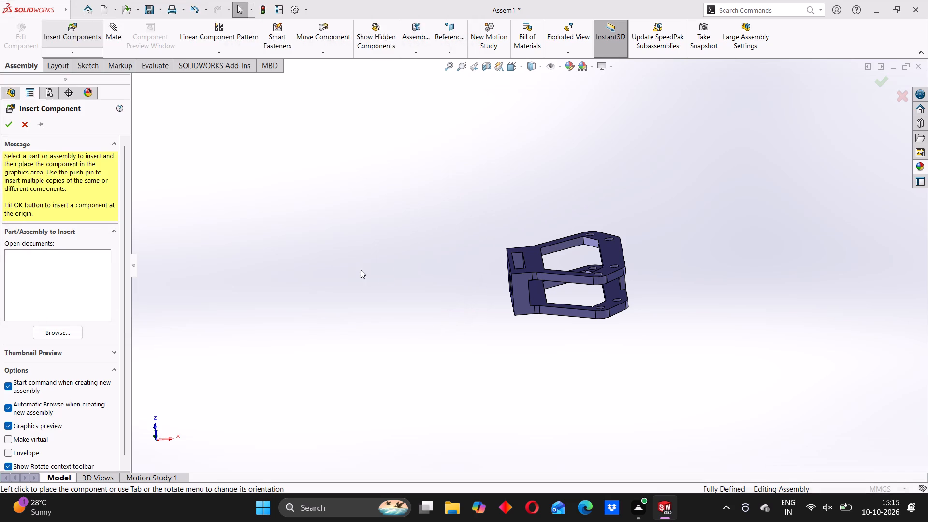
middle_click_drag(494, 287, 388, 313)
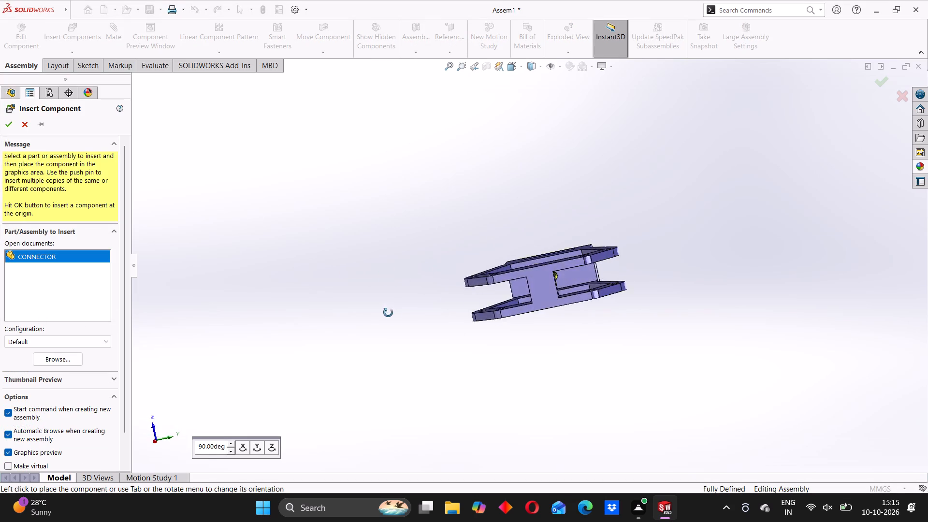
middle_click_drag(388, 313, 419, 324)
middle_click_drag(464, 239, 490, 303)
left_click(479, 215)
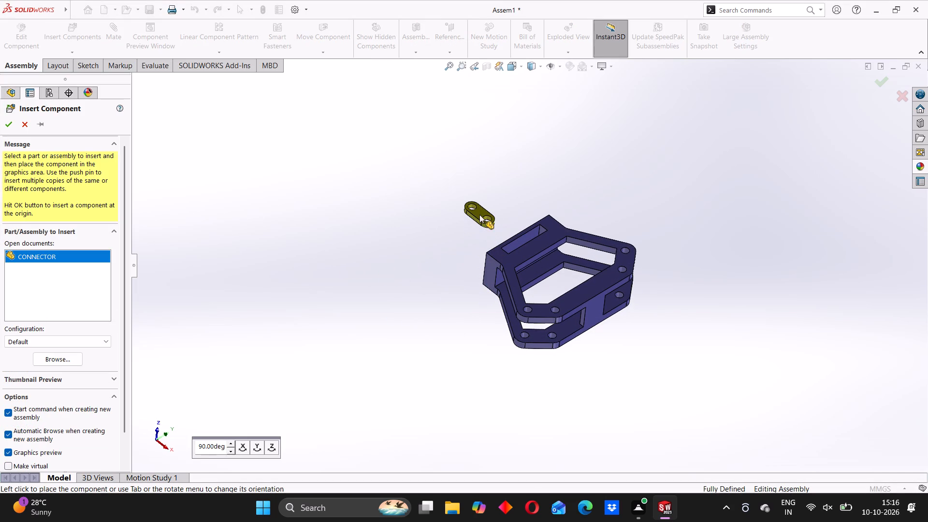
Insert the CONNECTOR 2 part from the ASSEMBLY 15 folder and place it in free space away from the bracket.
left_click(59, 32)
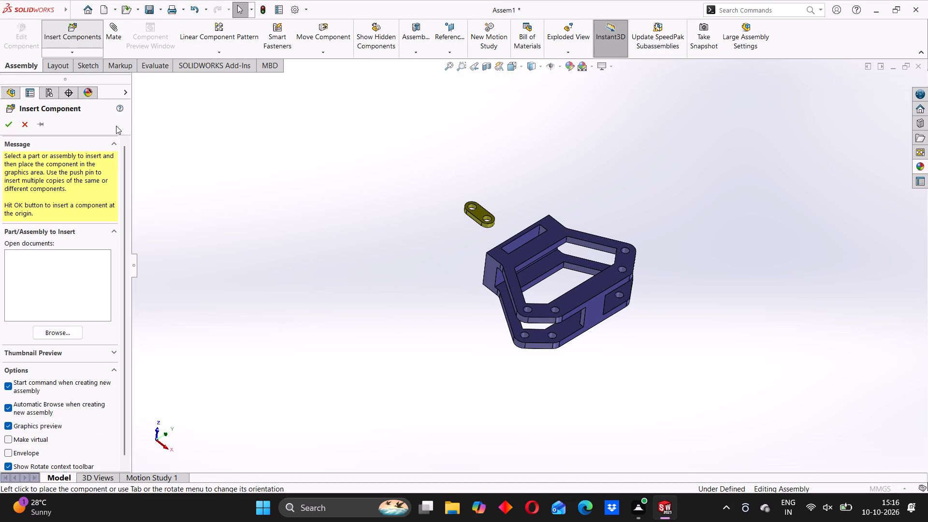
scroll(148, 142, "down", 3)
left_click(151, 122)
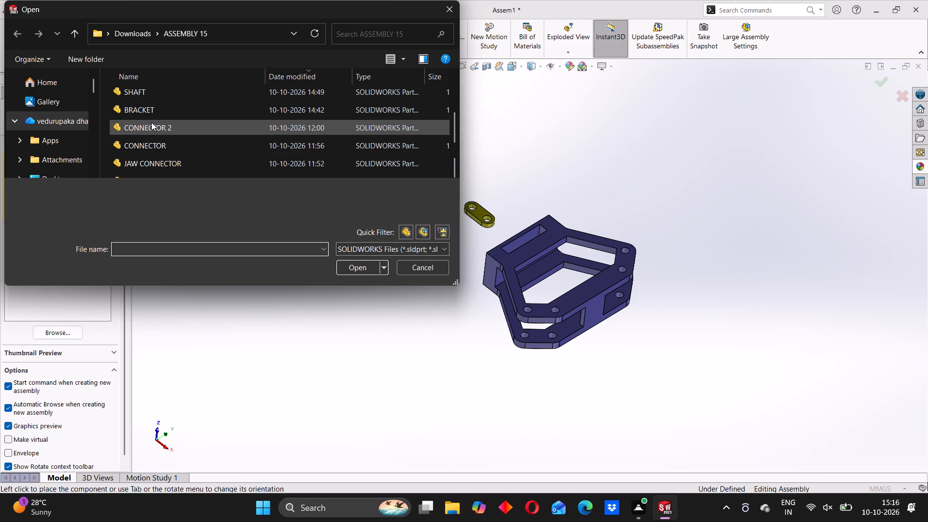
left_click(352, 264)
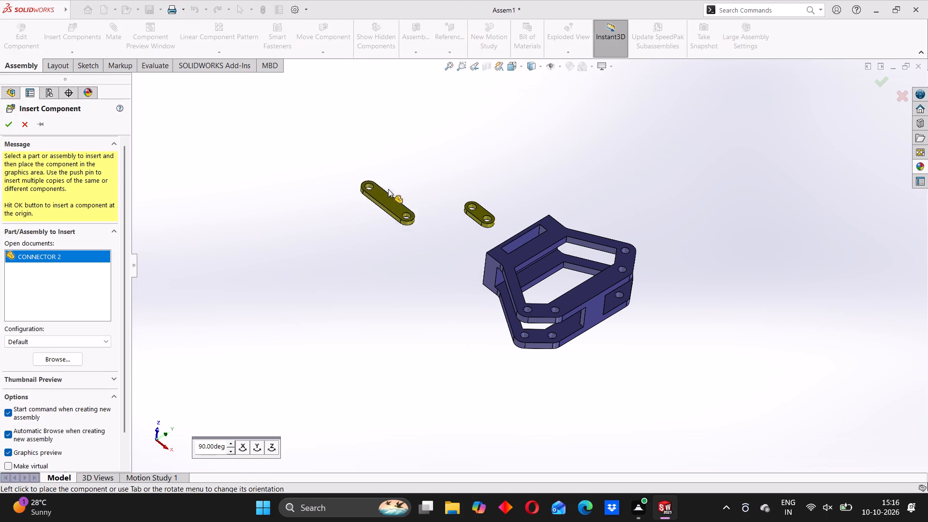
middle_click_drag(452, 171, 482, 364)
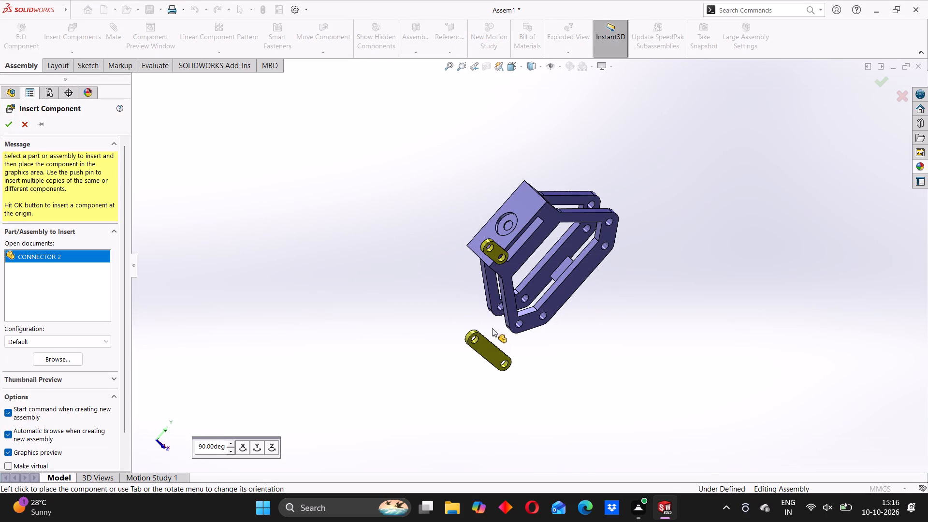
left_click(417, 172)
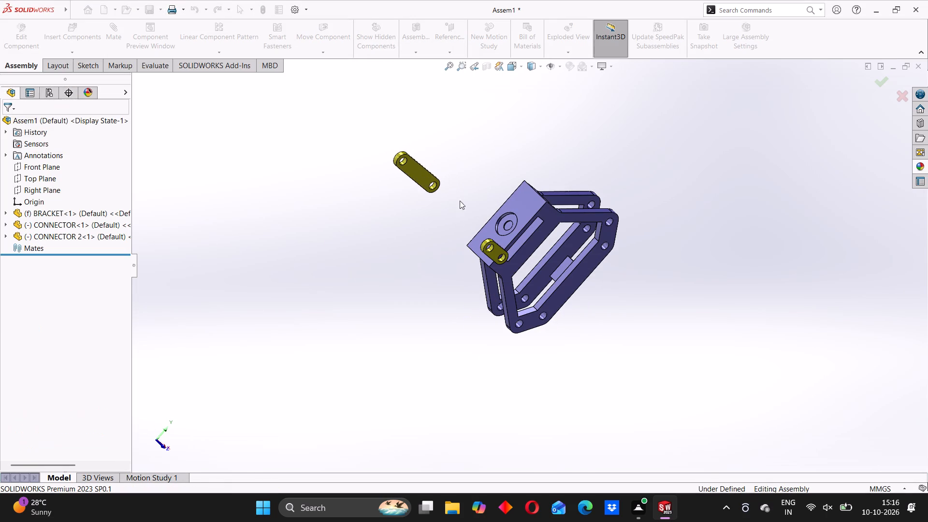
Insert the SLIDER part from the ASSEMBLY 15 folder and place it freely above the bracket's end block.
middle_click_drag(528, 276, 475, 215)
middle_click_drag(516, 276, 450, 395)
middle_click_drag(465, 255, 513, 318)
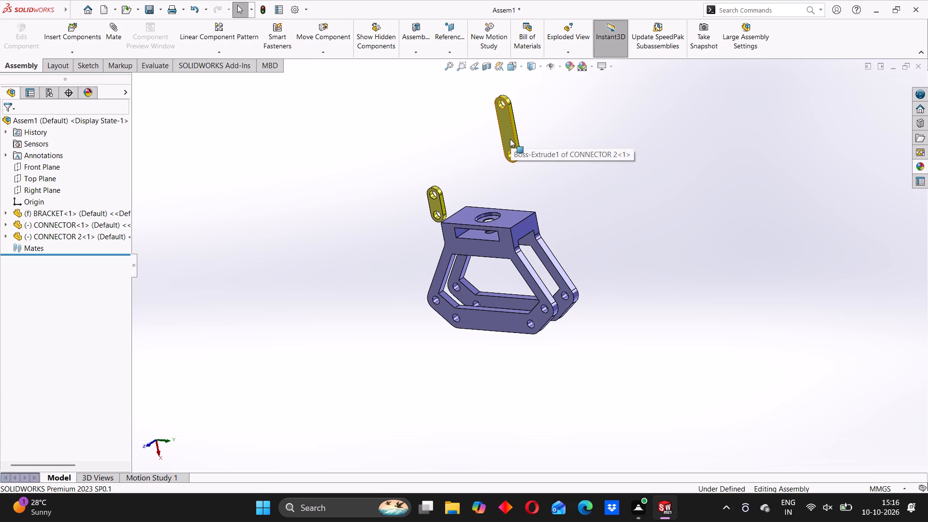
middle_click_drag(515, 132, 512, 140)
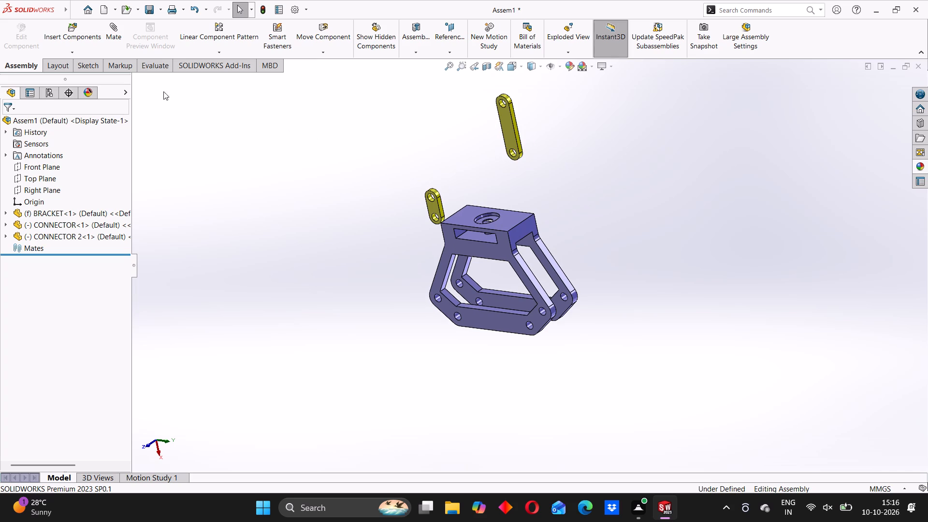
left_click(70, 33)
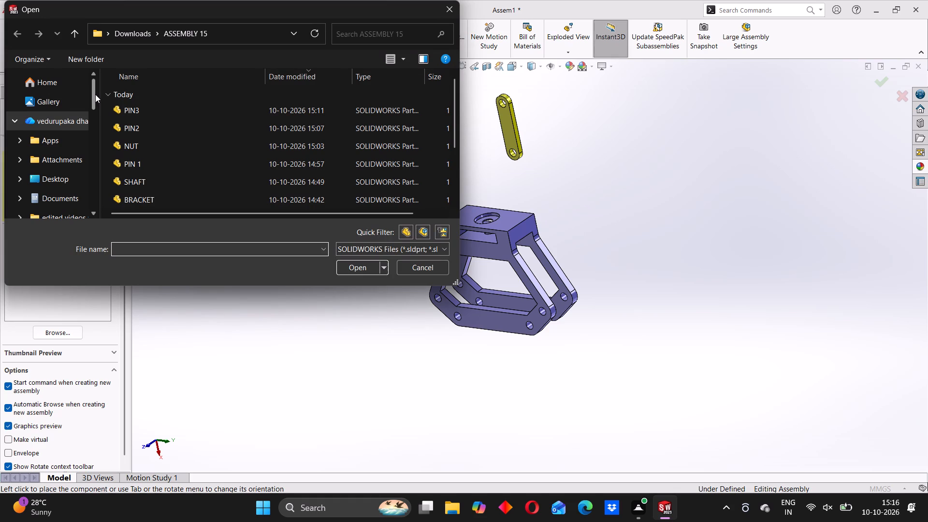
scroll(144, 140, "down", 3)
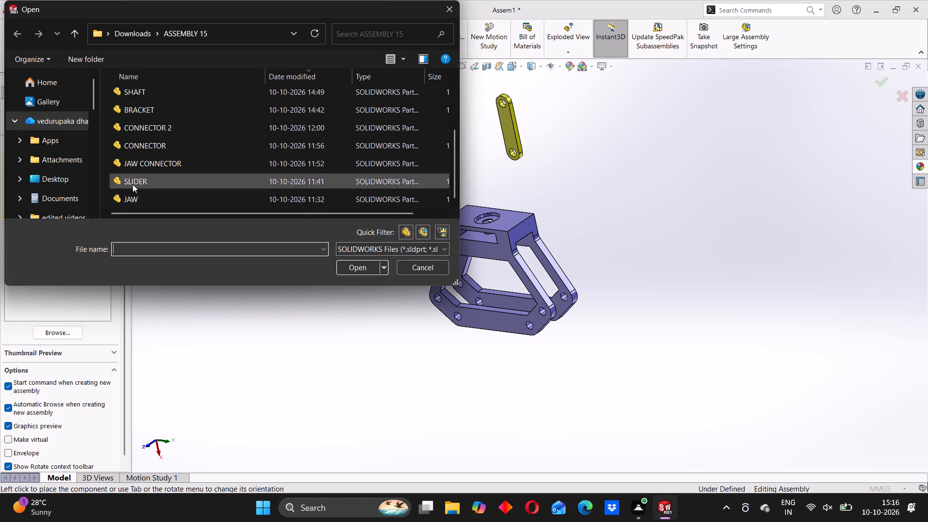
left_click(139, 184)
left_click(351, 265)
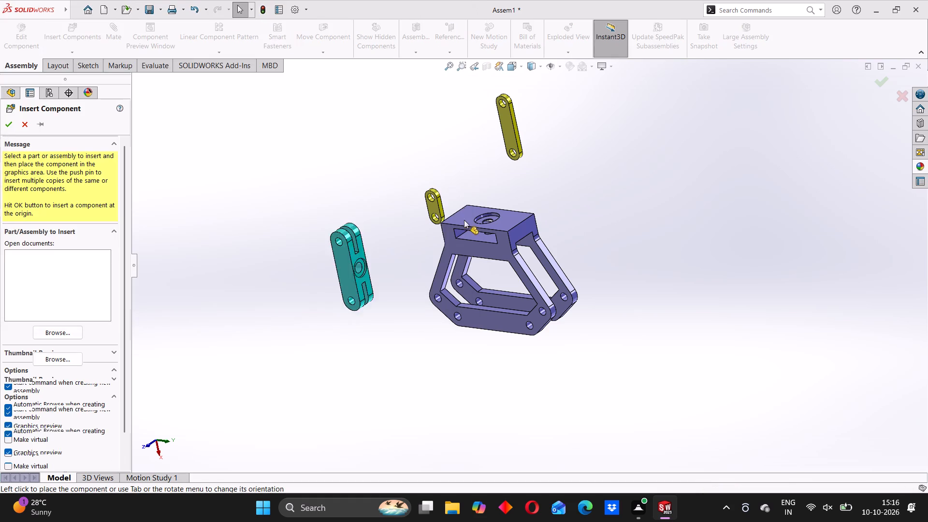
middle_click_drag(443, 154, 451, 201)
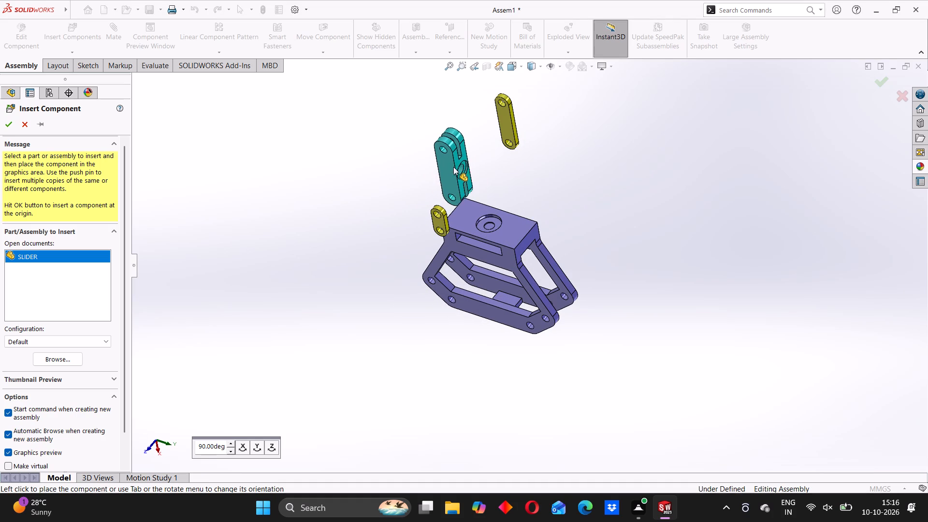
left_click(454, 141)
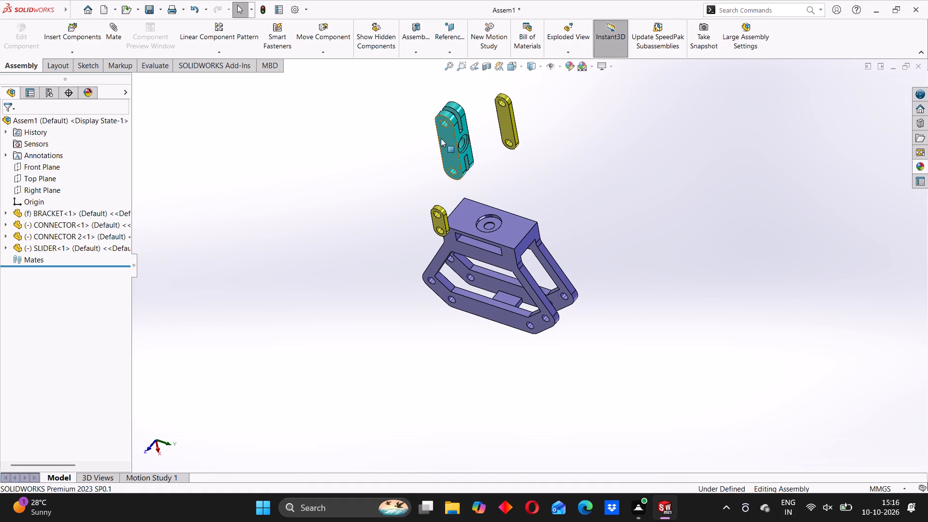
Rotate the SLIDER component freely until its central hole faces roughly along the axis of the hole in the bracket's end block.
middle_click_drag(441, 138, 443, 125)
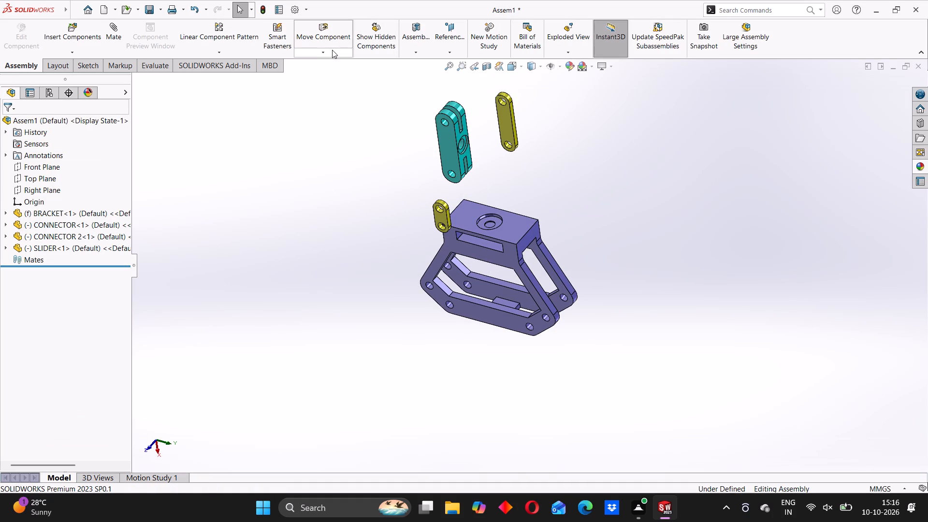
left_click(332, 50)
left_click(334, 73)
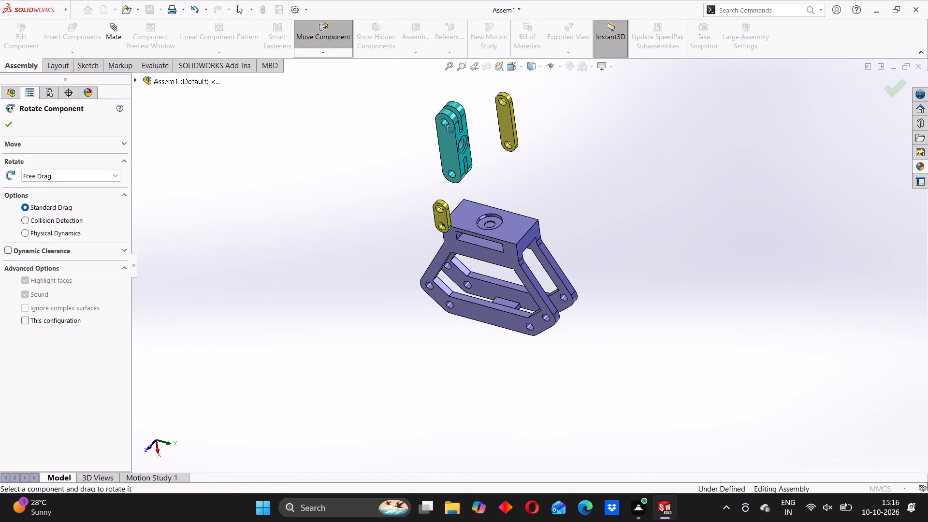
left_click_drag(455, 122, 529, 163)
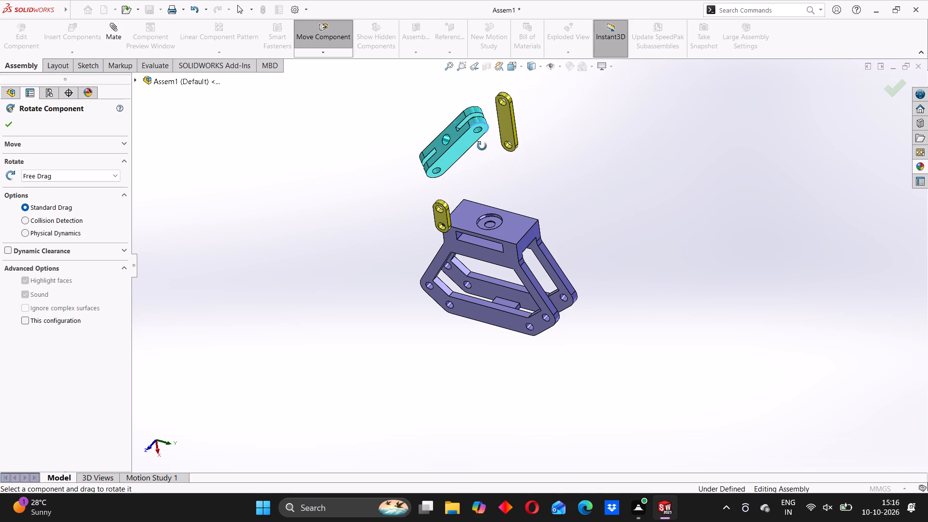
scroll(482, 137, "up", 3)
middle_click_drag(493, 156, 465, 200)
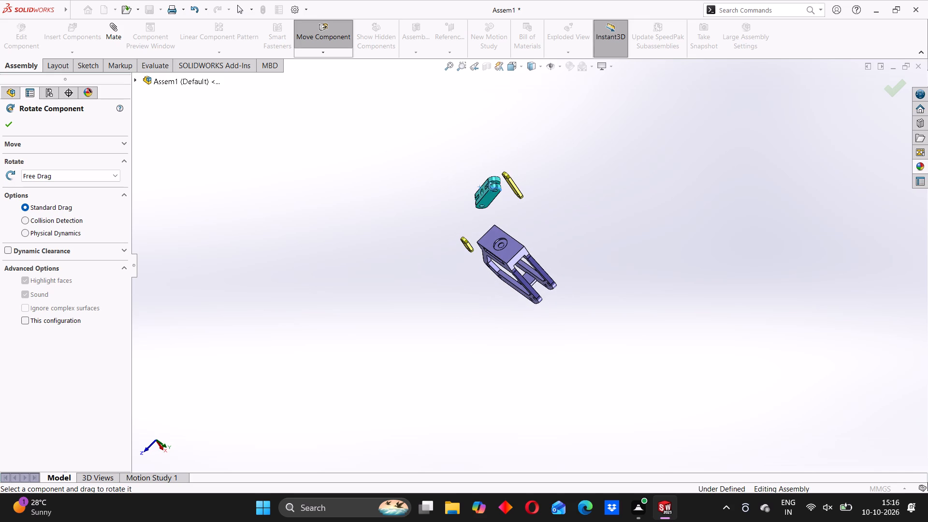
left_click_drag(493, 187, 527, 261)
middle_click_drag(487, 207, 496, 171)
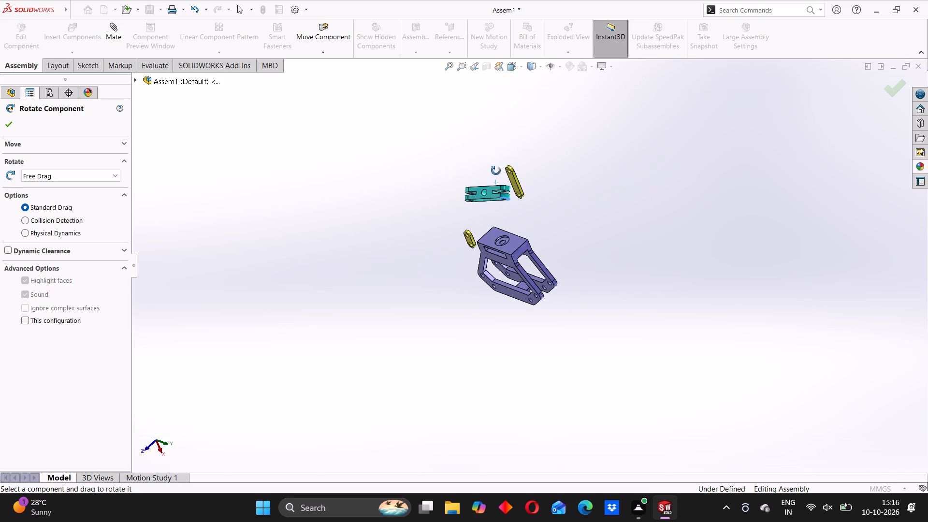
middle_click_drag(496, 171, 497, 164)
scroll(482, 202, "down", 6)
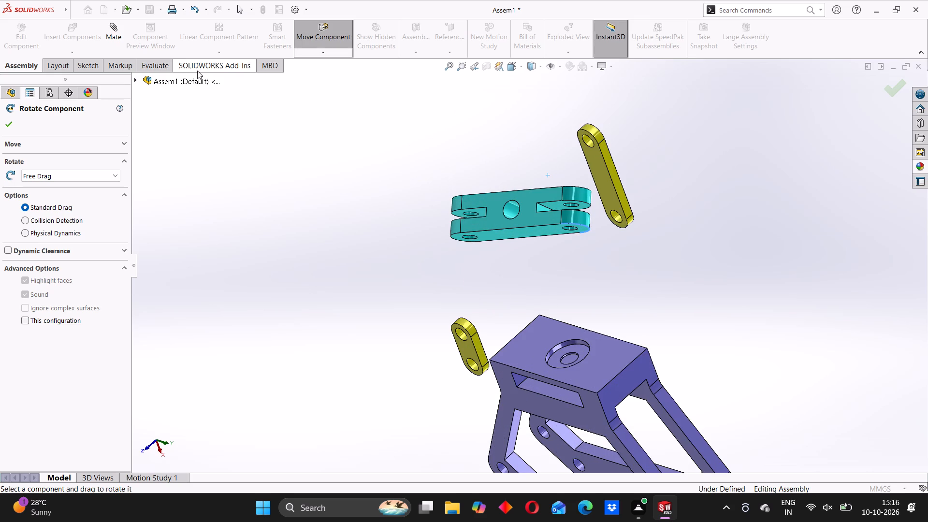
left_click(9, 123)
Add a concentric mate between the SLIDER's central hole and the small inner hole in the BRACKET's end block.
scroll(539, 191, "down", 5)
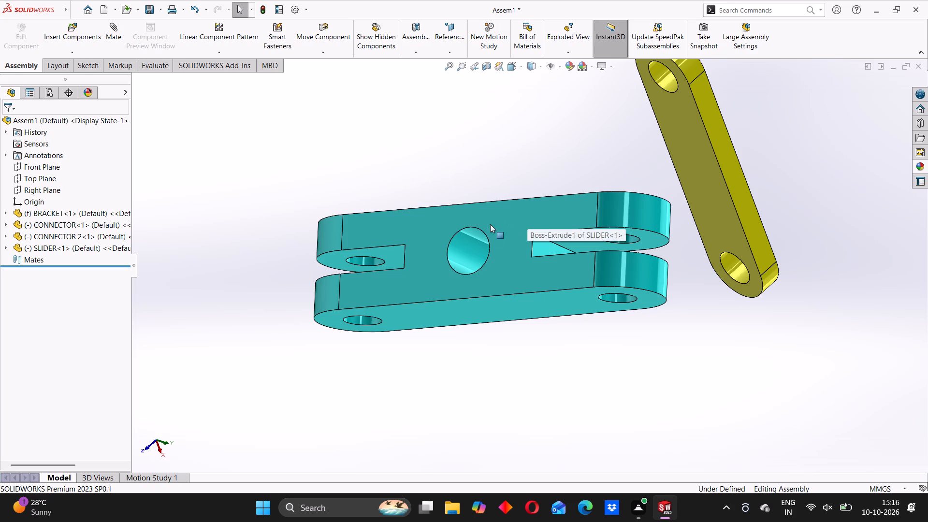
left_click(471, 241)
scroll(496, 262, "up", 8)
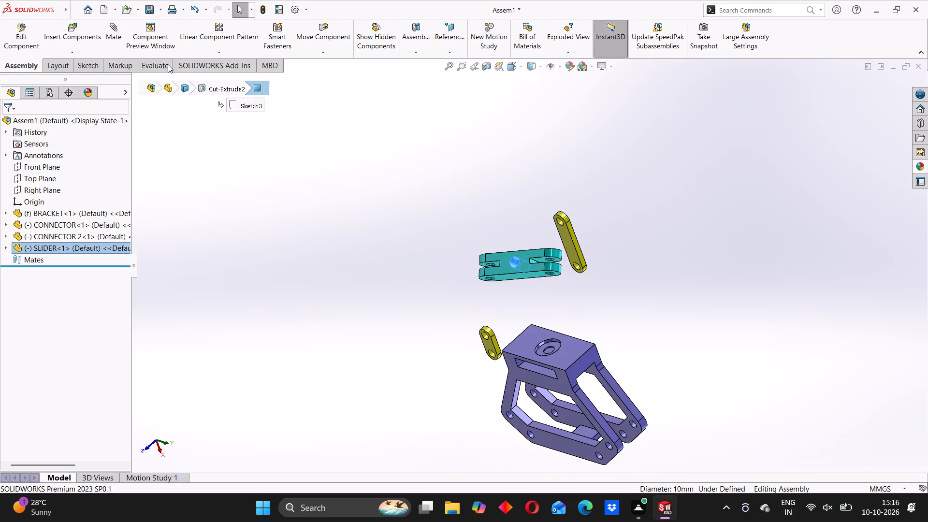
left_click(116, 31)
scroll(560, 351, "down", 8)
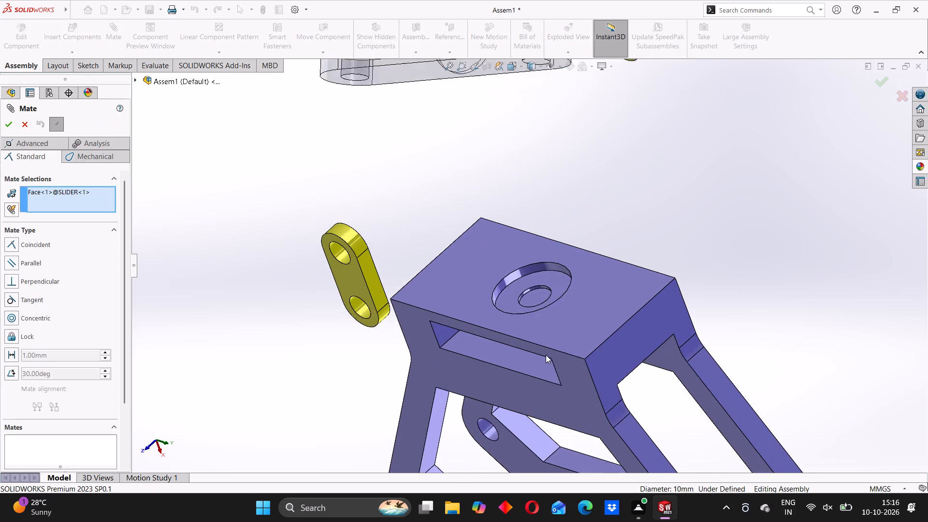
scroll(546, 355, "down", 2)
middle_click_drag(533, 334, 538, 357)
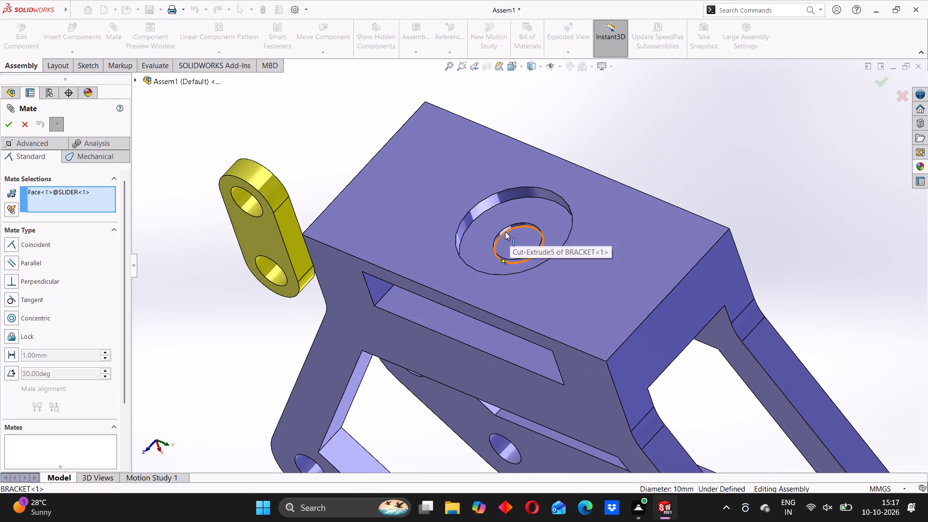
scroll(501, 236, "down", 4)
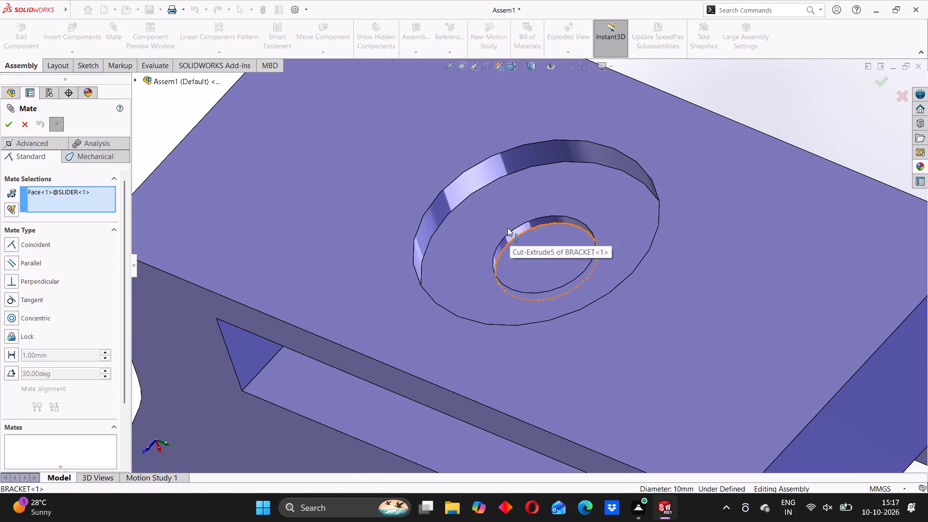
left_click(515, 232)
scroll(575, 273, "up", 2)
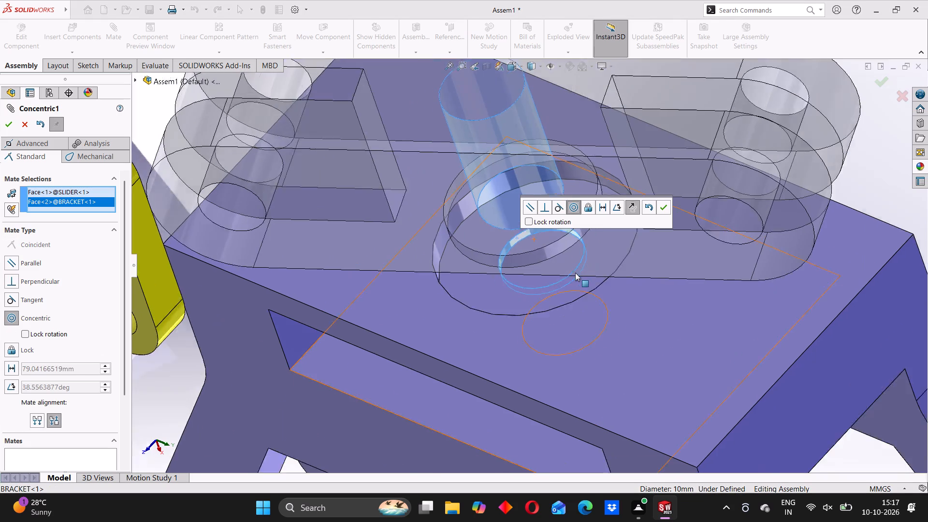
scroll(575, 273, "up", 4)
left_click(664, 209)
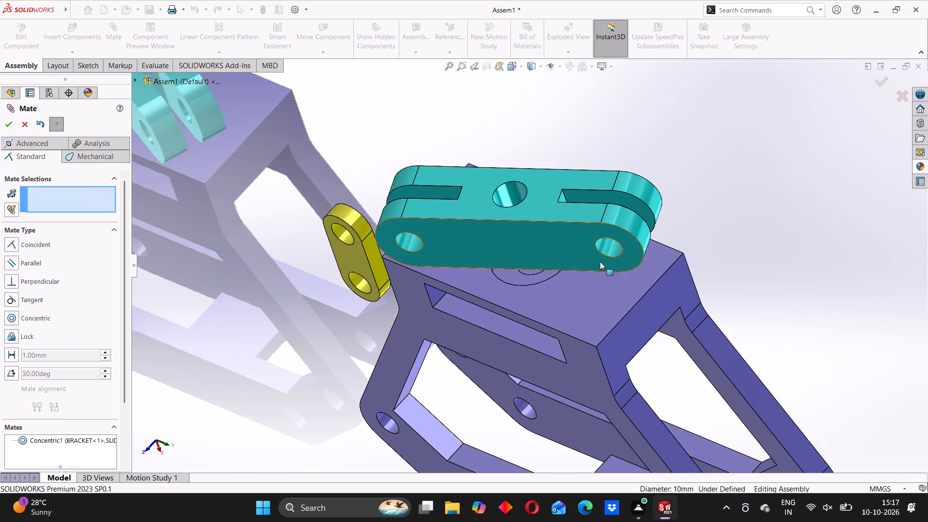
Swing the SLIDER about its mated axis until it lies roughly lengthwise along the bracket's end block.
left_click_drag(612, 236, 583, 267)
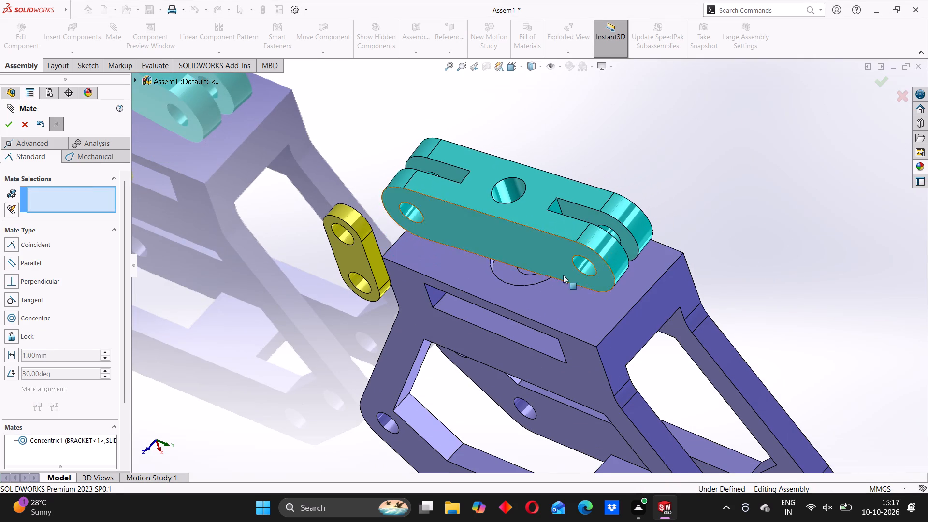
Examine the SLIDER's position over the bracket's end block from several angles, including the block's slot and holes.
middle_click_drag(508, 297, 522, 216)
scroll(507, 297, "up", 1)
scroll(496, 247, "down", 2)
middle_click_drag(517, 275, 524, 308)
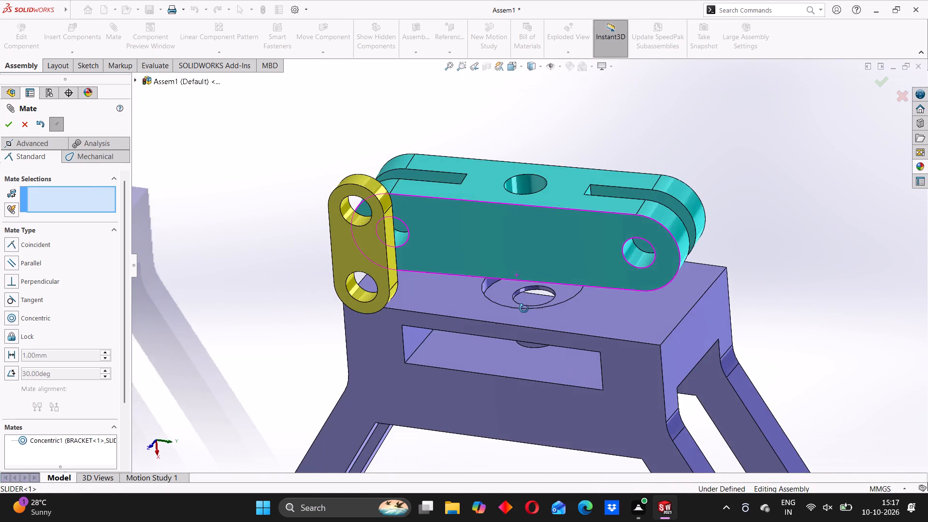
middle_click_drag(524, 308, 527, 212)
scroll(524, 266, "down", 3)
middle_click_drag(525, 283, 530, 308)
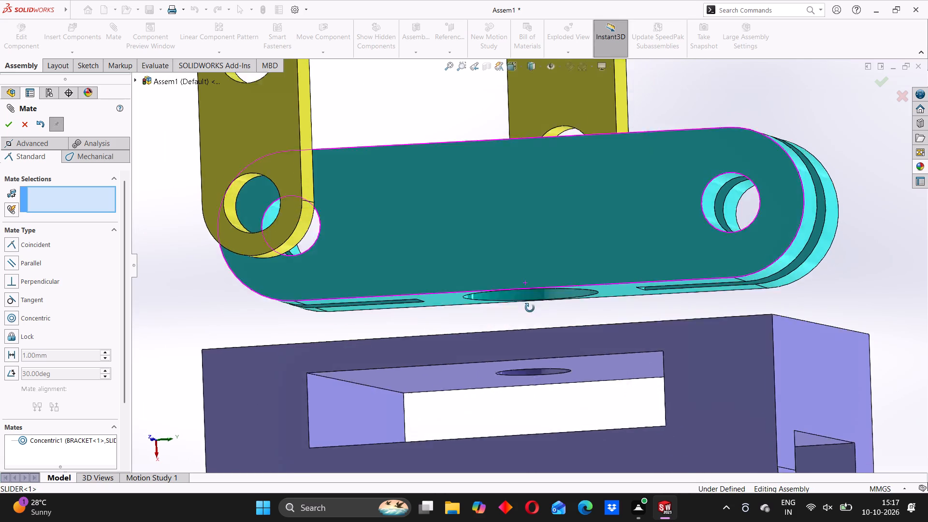
middle_click_drag(530, 308, 539, 346)
scroll(539, 346, "up", 6)
middle_click_drag(529, 374, 535, 241)
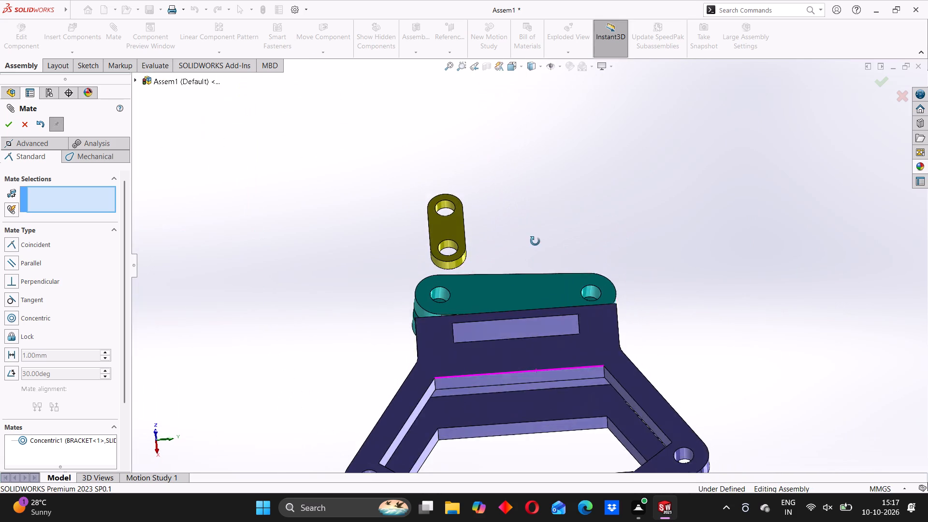
middle_click_drag(535, 241, 522, 218)
middle_click_drag(540, 308, 543, 416)
scroll(536, 346, "up", 3)
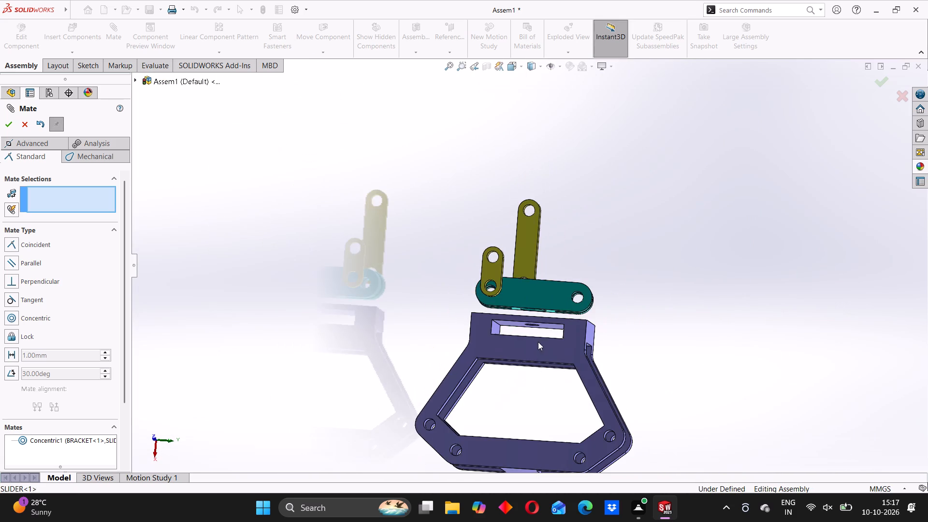
middle_click_drag(566, 298, 573, 386)
scroll(535, 329, "down", 3)
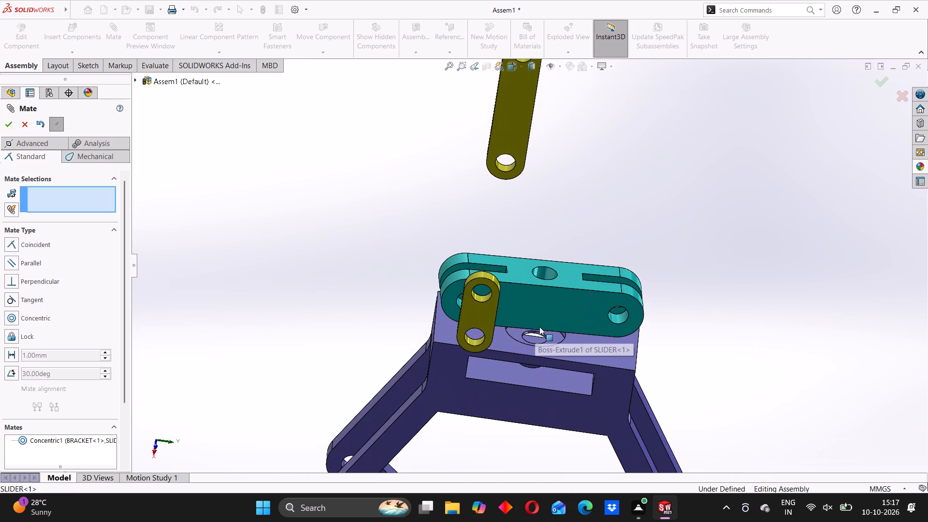
middle_click_drag(557, 317, 551, 319)
Nudge the SLIDER's alignment over the end block and move the CONNECTOR into free space clear of the SLIDER and bracket.
left_click_drag(599, 303, 590, 308)
scroll(526, 317, "up", 3)
left_click_drag(496, 304, 447, 282)
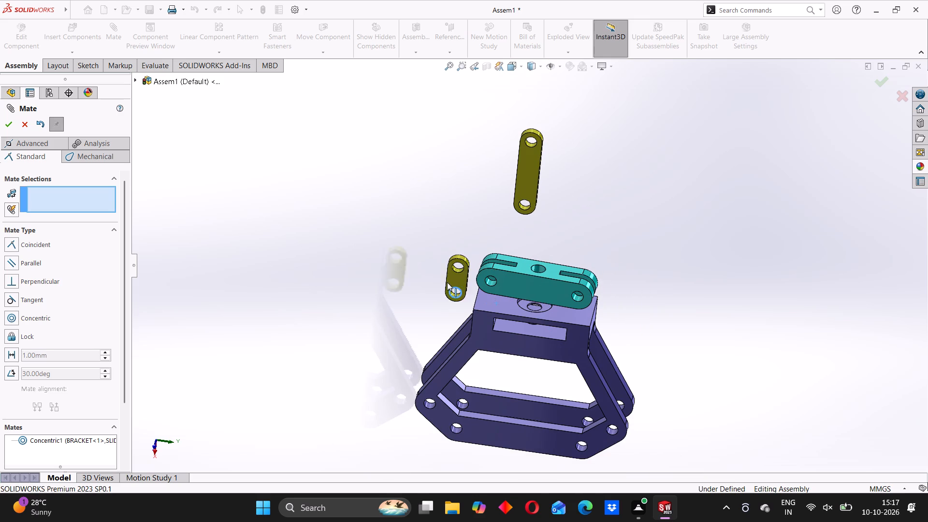
left_click_drag(447, 282, 418, 213)
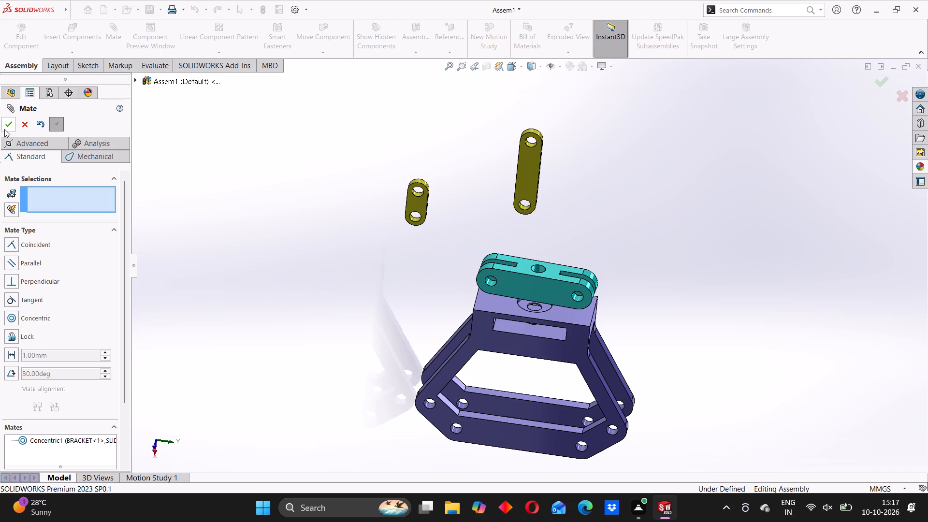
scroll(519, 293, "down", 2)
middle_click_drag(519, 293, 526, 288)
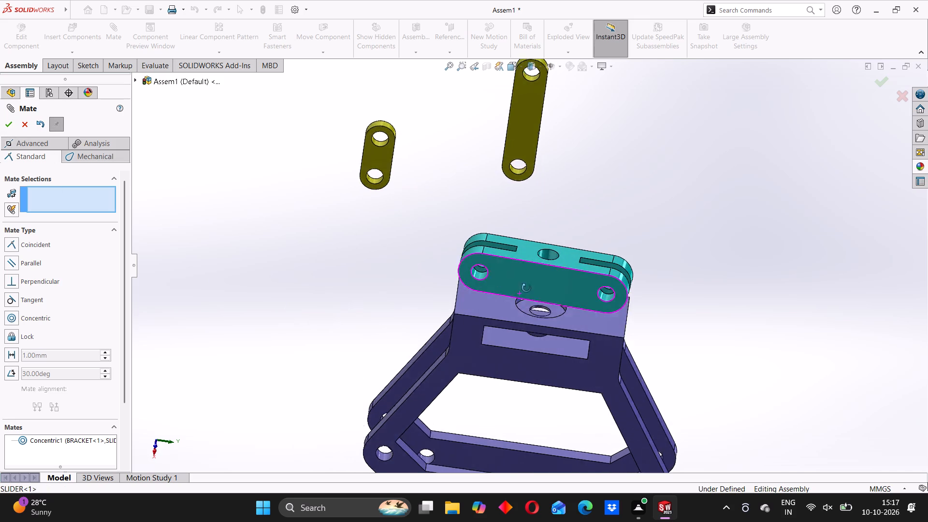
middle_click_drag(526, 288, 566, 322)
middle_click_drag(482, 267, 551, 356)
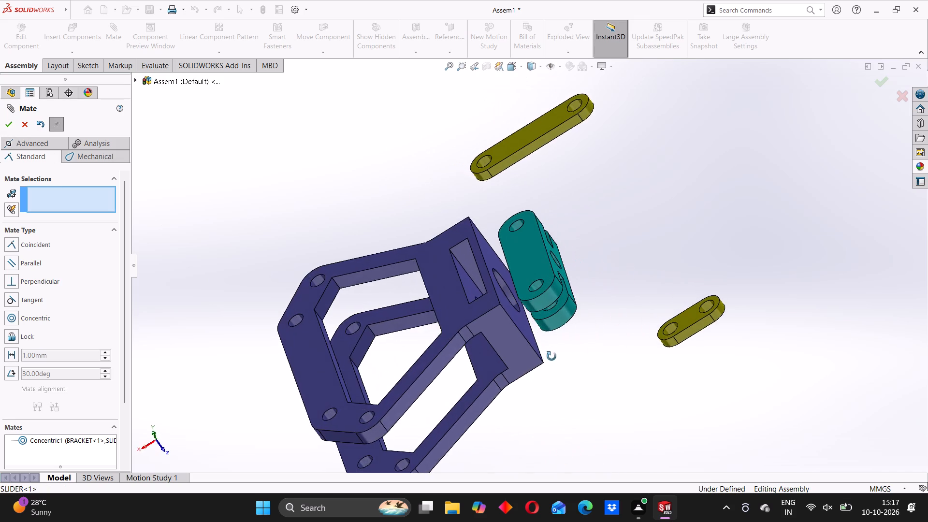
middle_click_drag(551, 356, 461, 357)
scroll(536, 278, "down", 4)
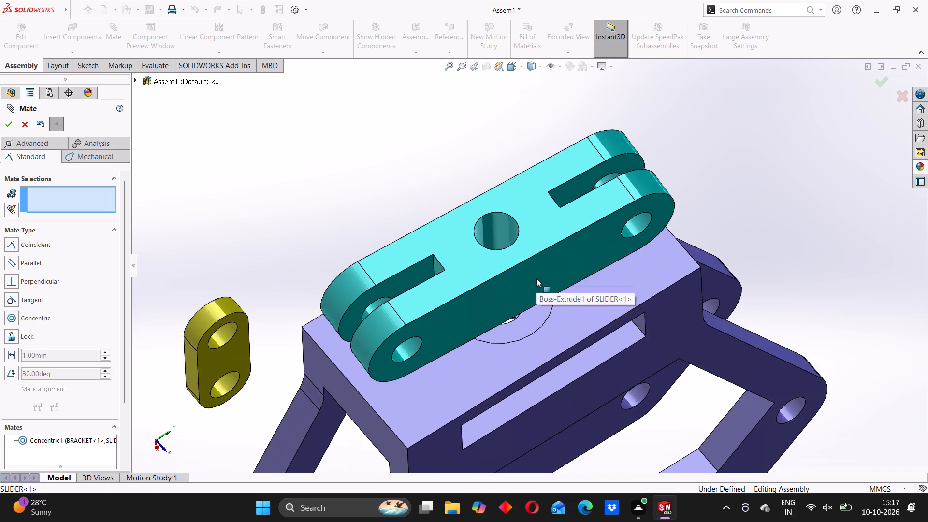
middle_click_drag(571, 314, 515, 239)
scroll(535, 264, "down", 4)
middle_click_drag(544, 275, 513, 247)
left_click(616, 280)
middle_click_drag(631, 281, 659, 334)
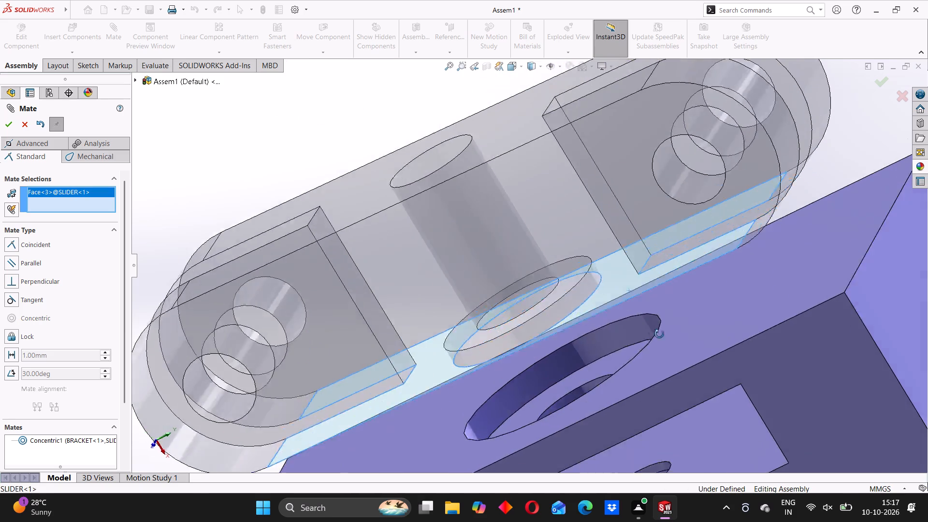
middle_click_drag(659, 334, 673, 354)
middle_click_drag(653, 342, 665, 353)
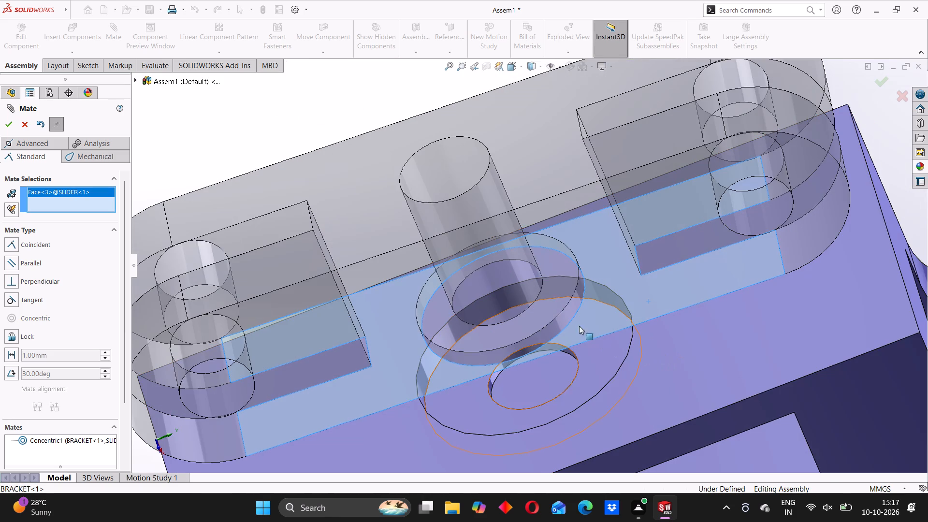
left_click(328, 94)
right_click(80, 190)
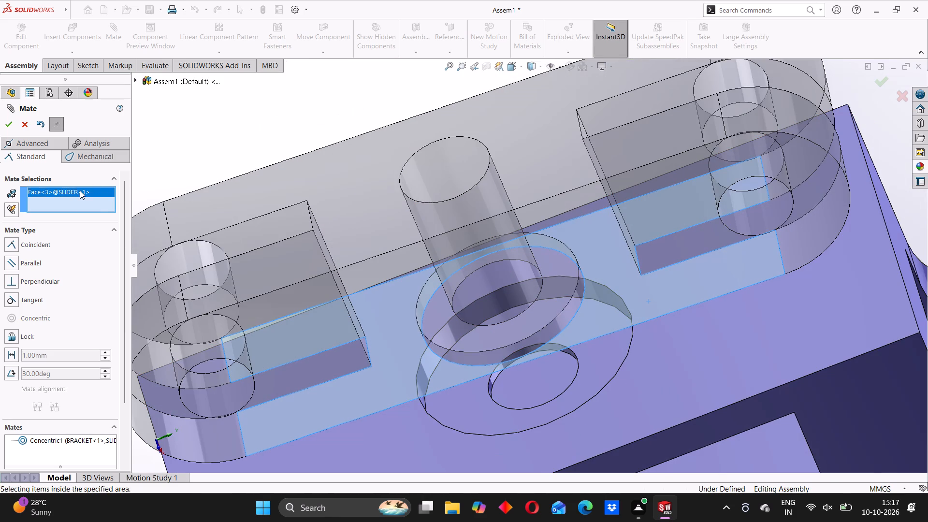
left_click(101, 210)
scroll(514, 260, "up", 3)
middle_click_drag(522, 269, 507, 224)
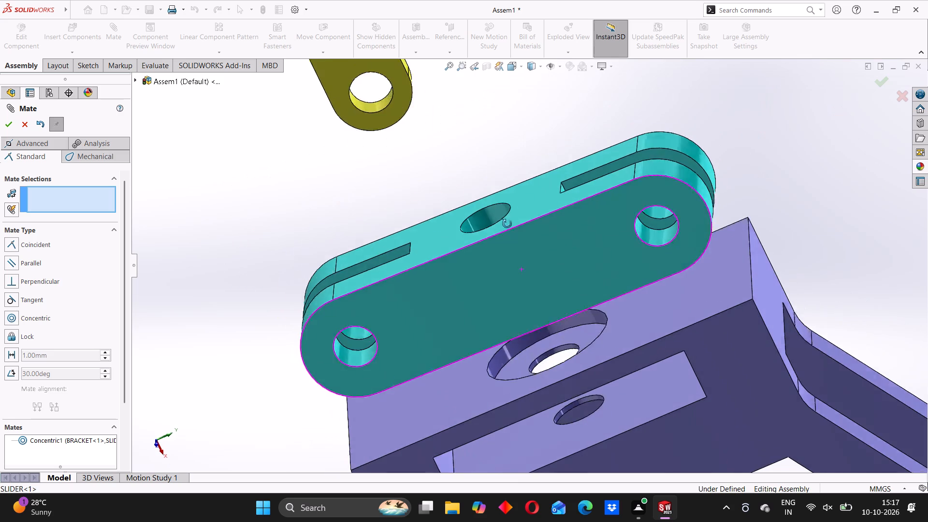
Examine the SLIDER's seating over the bracket's end block from several angles and finish the current mating session.
middle_click_drag(507, 224, 489, 182)
middle_click_drag(479, 230, 523, 344)
scroll(564, 327, "up", 7)
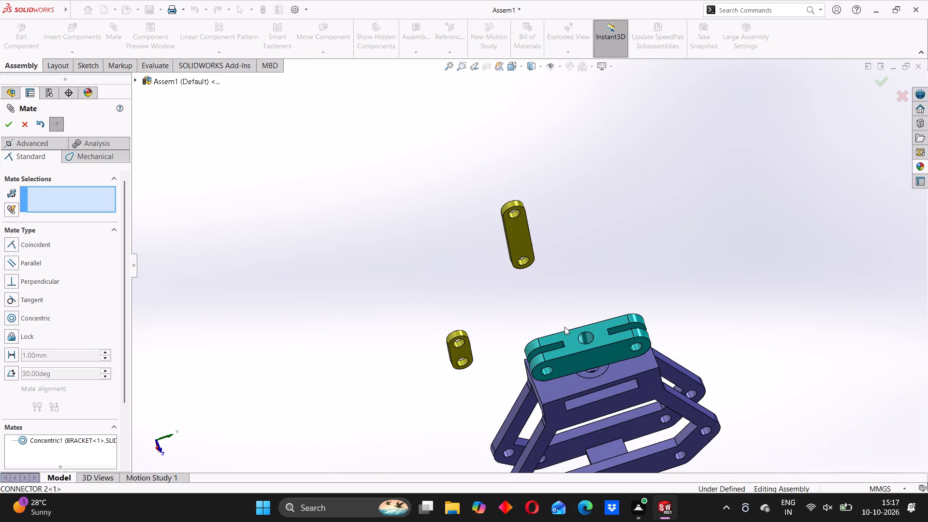
middle_click_drag(583, 341, 599, 379)
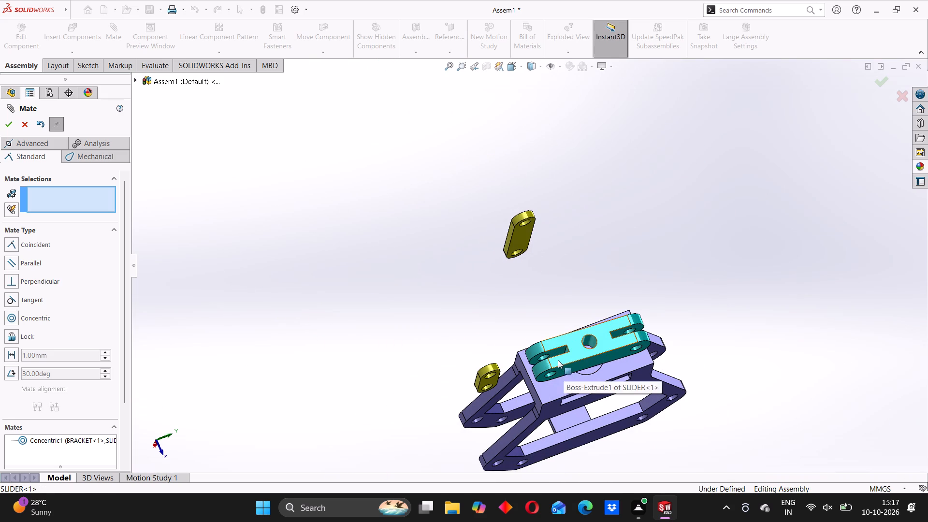
left_click_drag(558, 360, 558, 371)
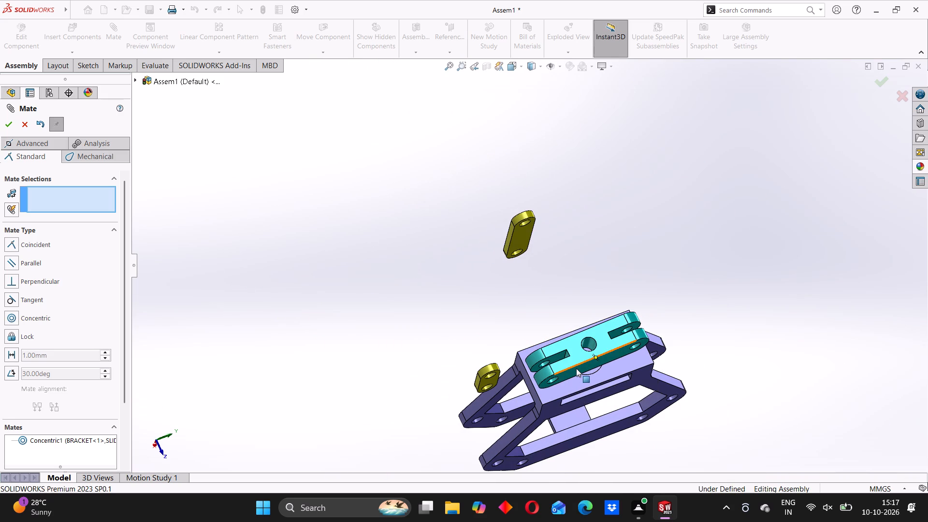
scroll(586, 352, "down", 4)
middle_click_drag(590, 366, 551, 313)
middle_click_drag(573, 348, 571, 333)
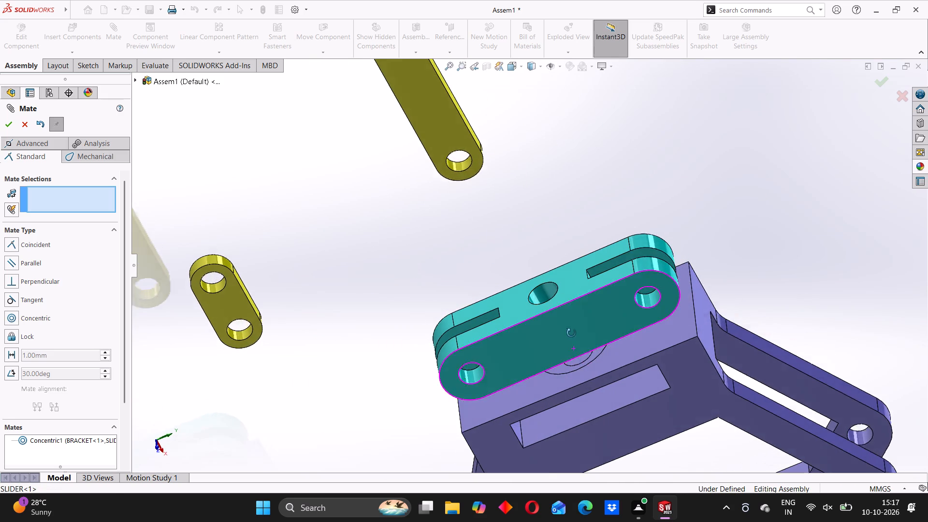
middle_click_drag(571, 333, 568, 302)
scroll(586, 341, "down", 5)
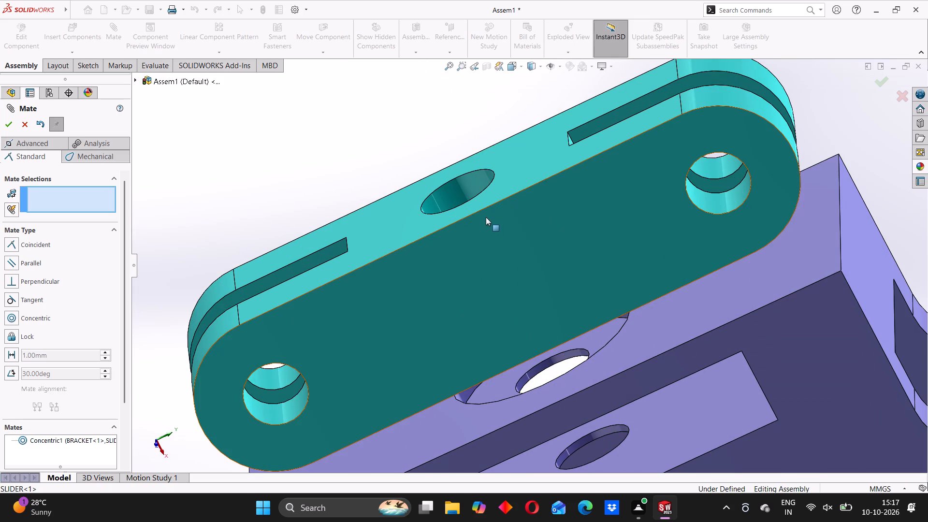
scroll(487, 215, "up", 6)
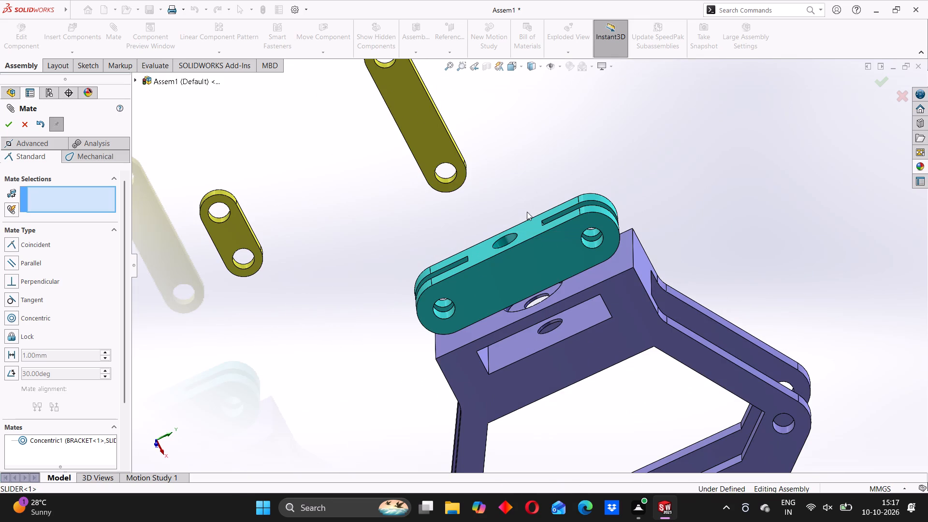
middle_click_drag(579, 227, 579, 250)
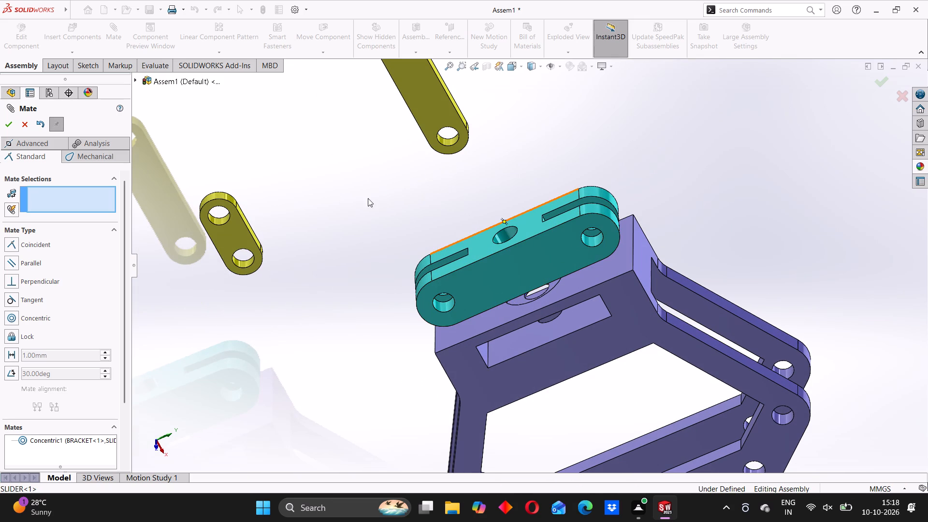
left_click(7, 126)
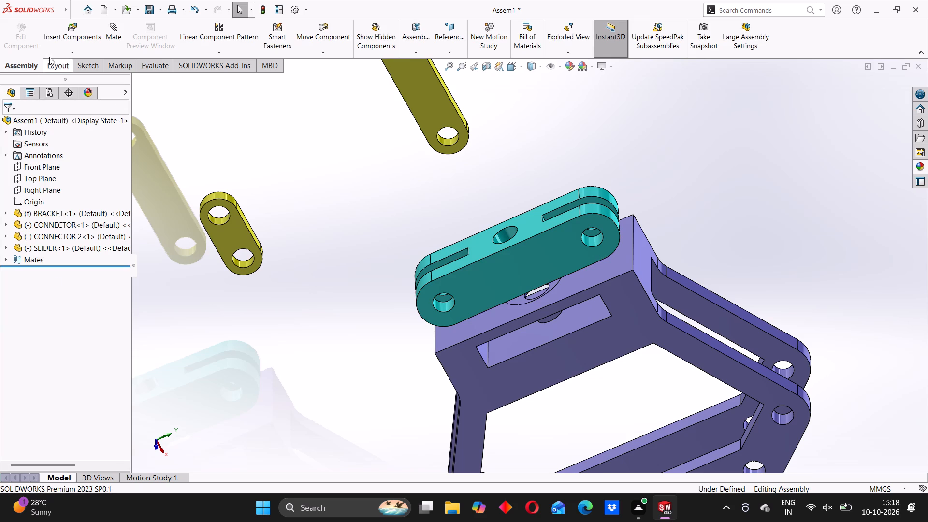
Insert the SHAFT part from the ASSEMBLY 15 folder and place it in free space beyond the connectors.
left_click(57, 38)
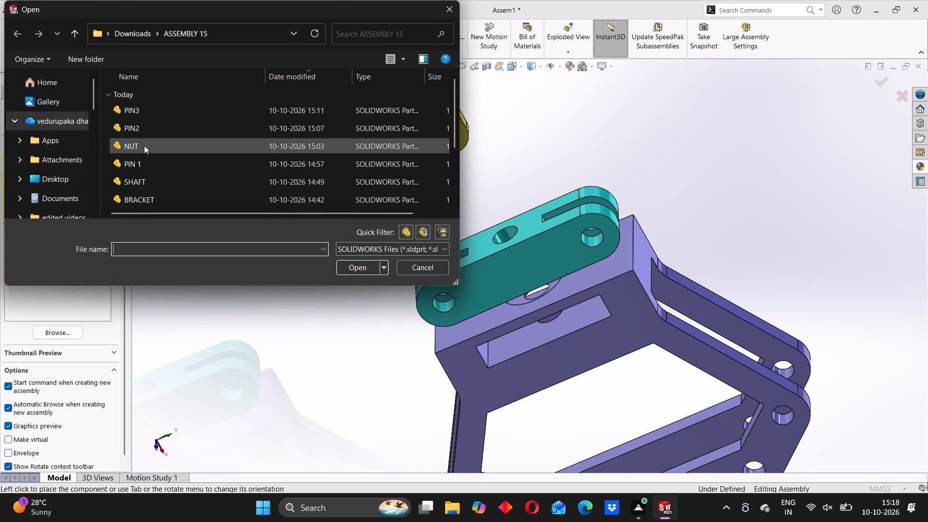
scroll(144, 145, "down", 9)
scroll(172, 167, "up", 8)
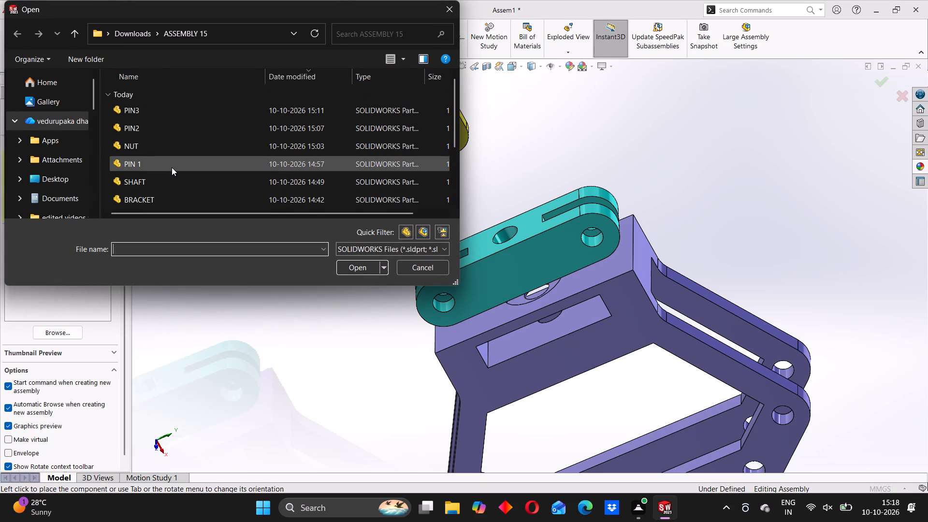
scroll(172, 166, "down", 1)
left_click(141, 126)
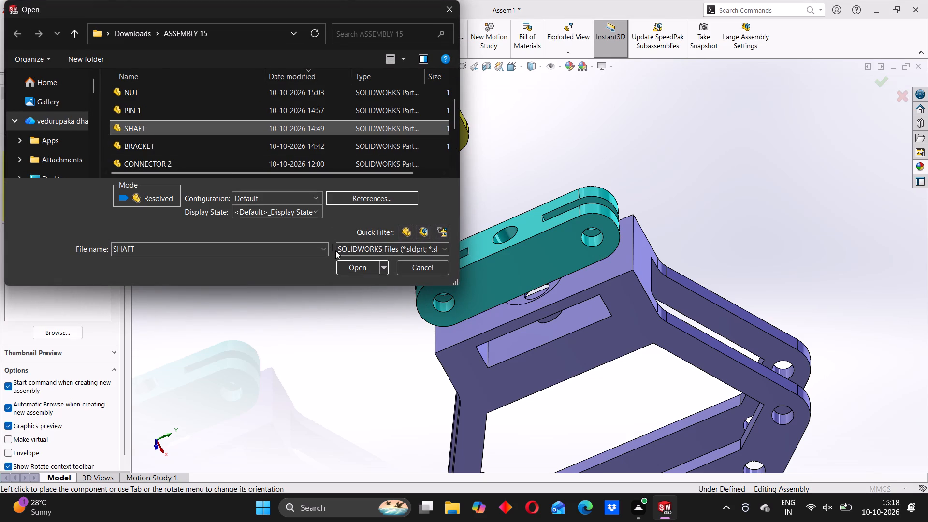
left_click(348, 269)
scroll(522, 251, "up", 9)
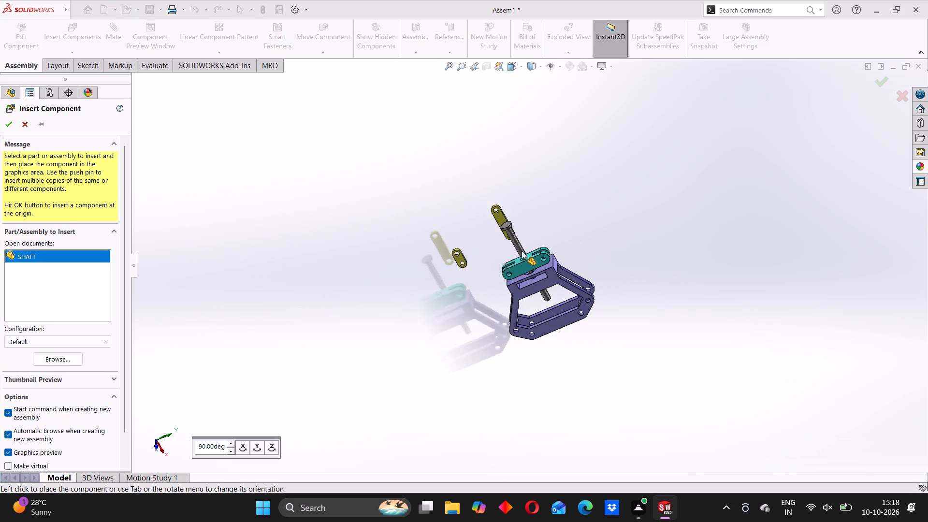
scroll(522, 251, "up", 2)
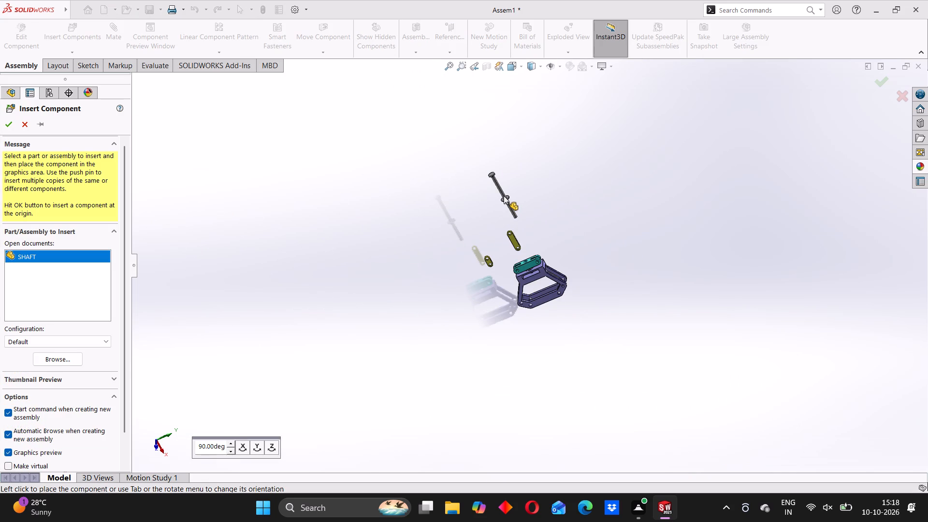
left_click(504, 196)
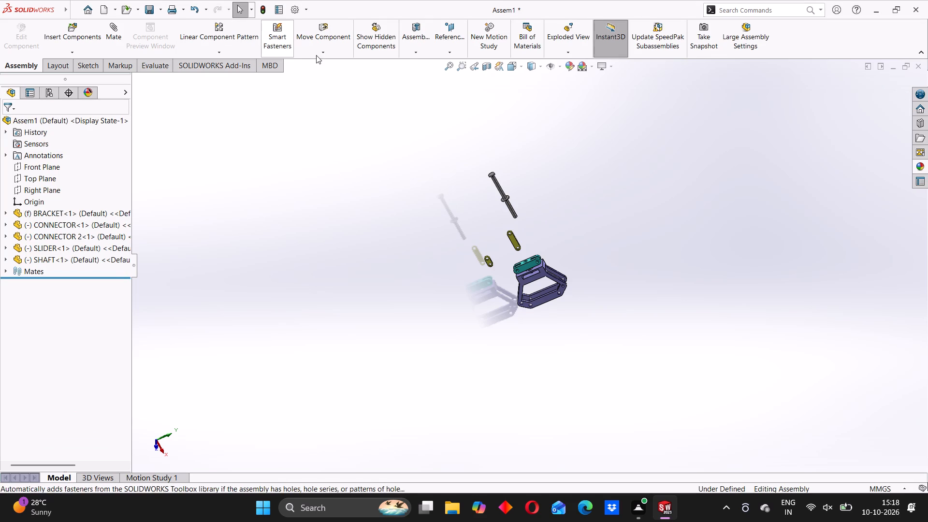
Rotate the SHAFT freely until its headed end points toward the SLIDER and bracket.
left_click(316, 55)
left_click(323, 73)
scroll(497, 218, "down", 4)
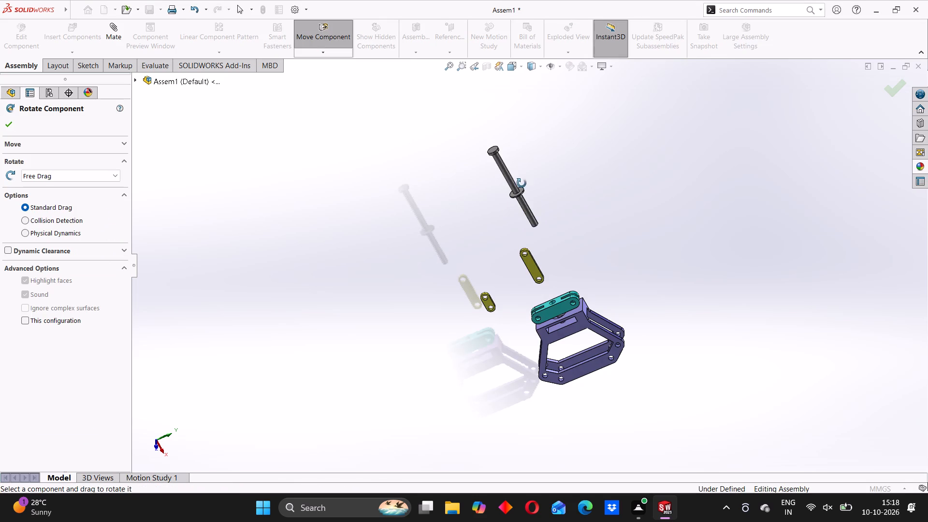
left_click_drag(514, 166, 545, 224)
left_click_drag(508, 154, 527, 201)
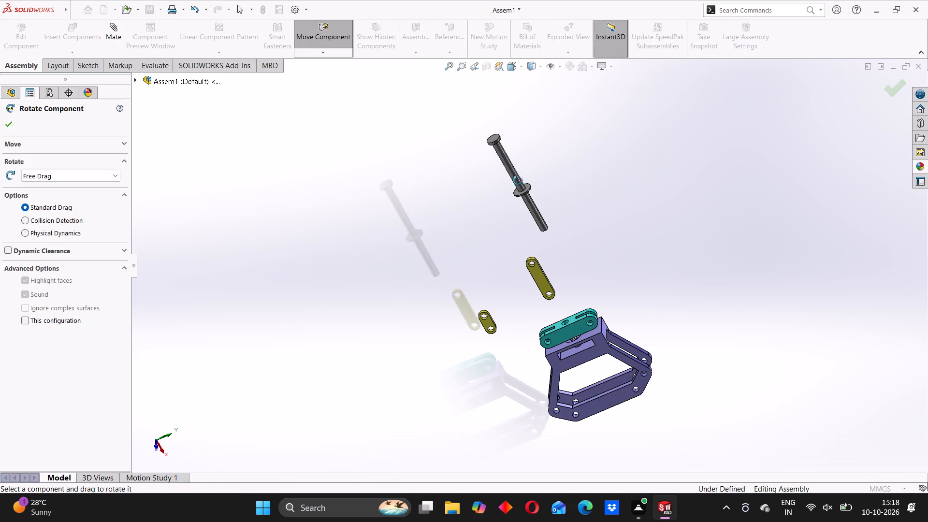
left_click_drag(506, 165, 600, 343)
left_click_drag(533, 182, 515, 206)
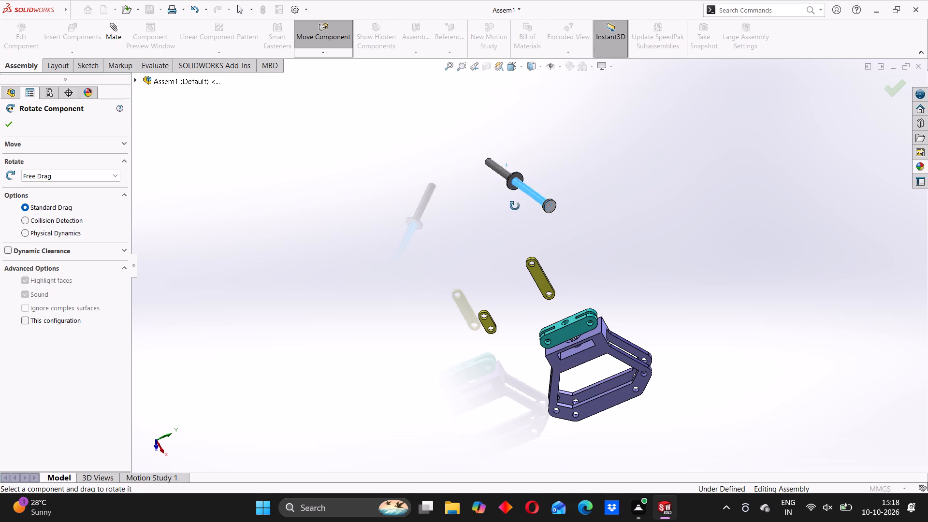
left_click_drag(515, 206, 515, 333)
left_click_drag(548, 207, 543, 236)
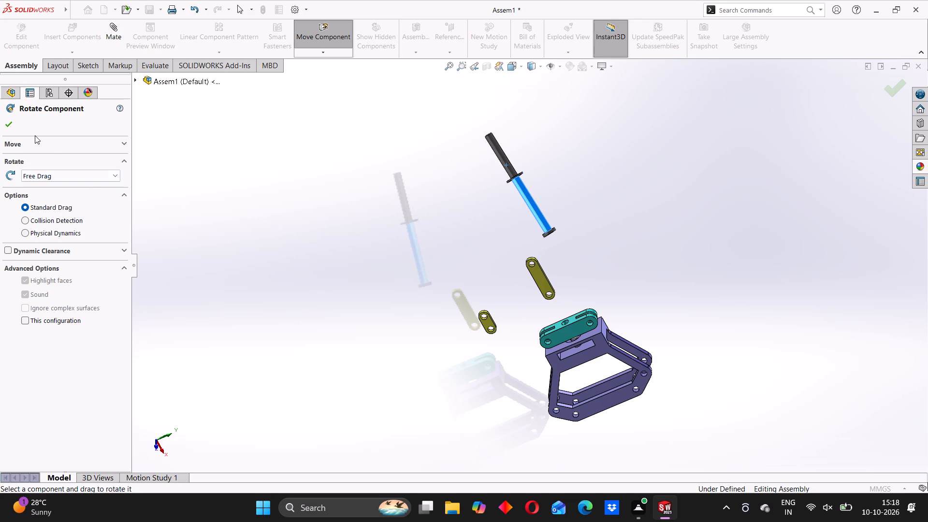
left_click(10, 125)
Add a concentric mate between the SHAFT's 10 mm cylindrical face and the SLIDER's central hole.
scroll(530, 203, "down", 3)
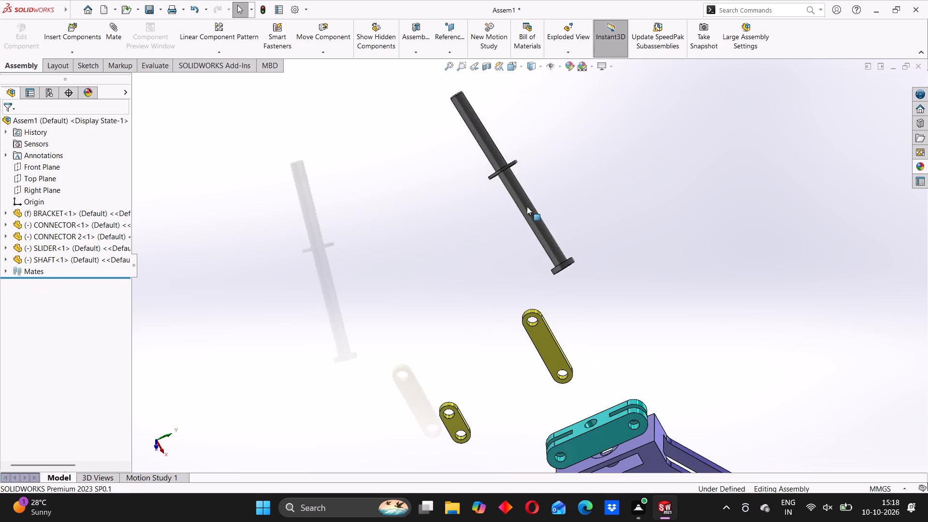
scroll(484, 231, "up", 2)
middle_click_drag(604, 303, 449, 431)
scroll(474, 403, "up", 1)
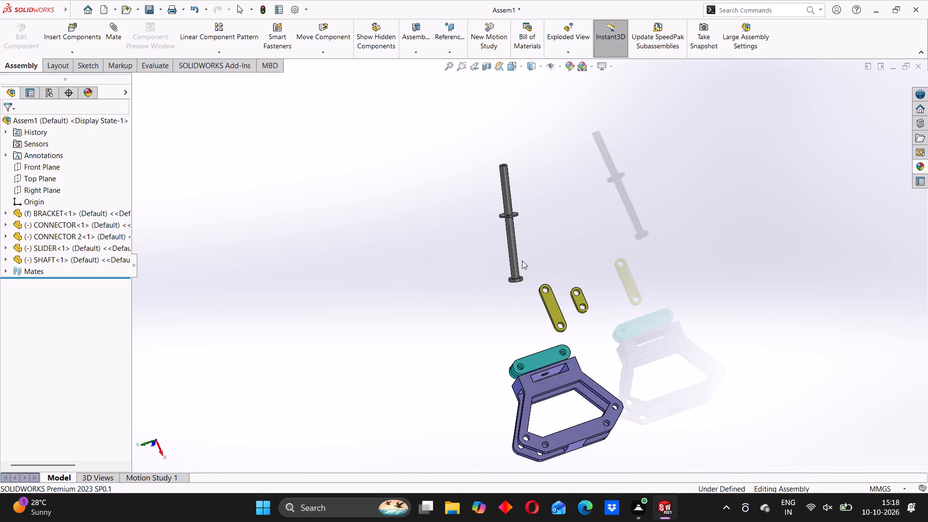
middle_click_drag(522, 261, 608, 412)
middle_click_drag(529, 330, 591, 315)
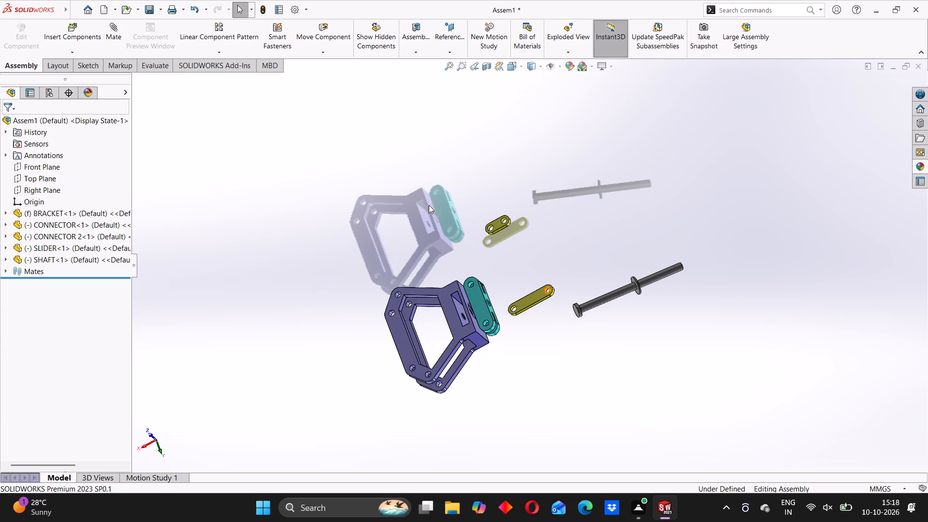
left_click(611, 295)
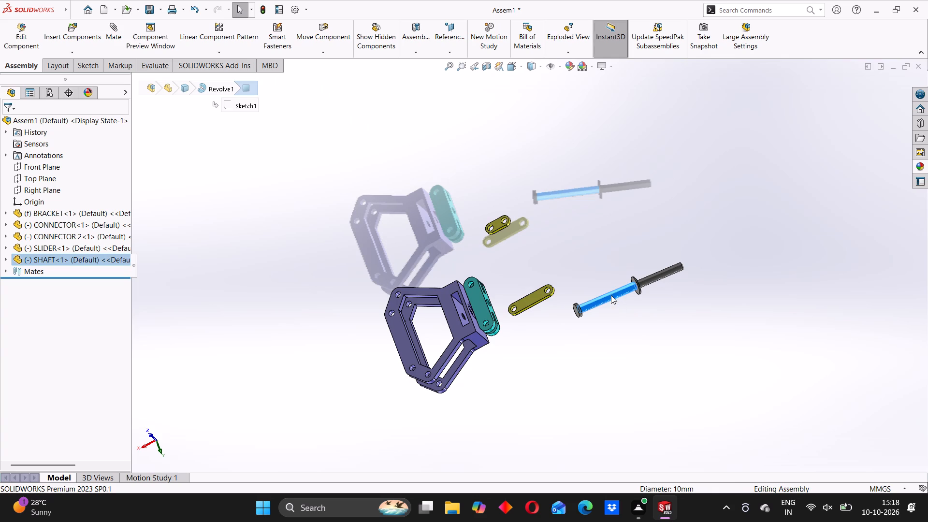
left_click(107, 30)
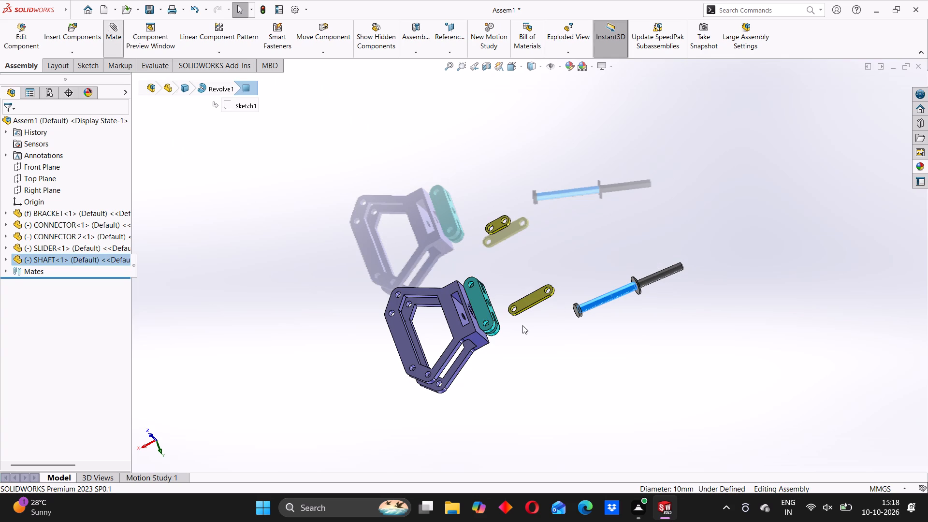
scroll(501, 316, "down", 7)
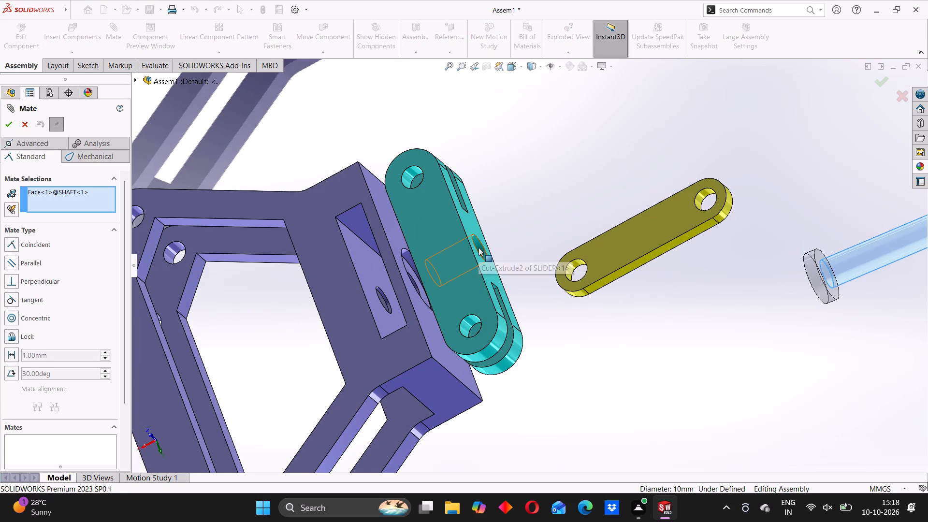
left_click(478, 247)
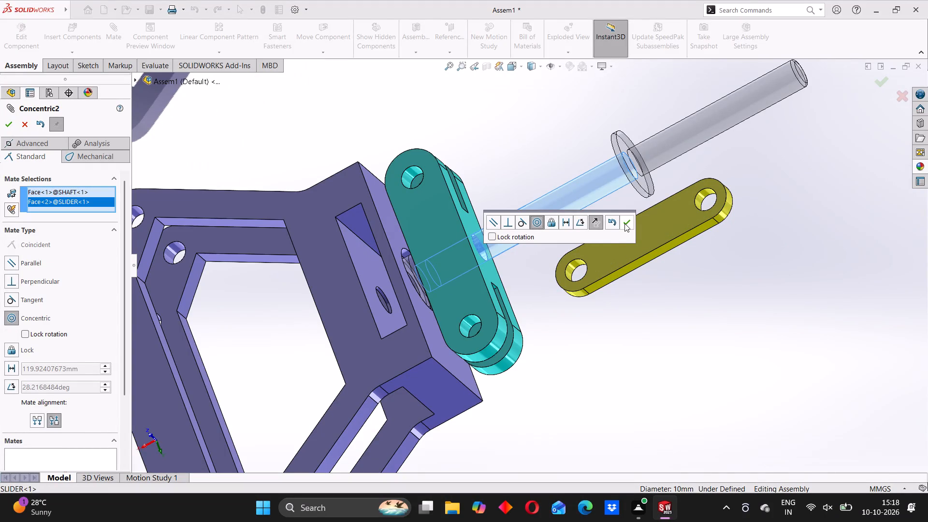
left_click(624, 223)
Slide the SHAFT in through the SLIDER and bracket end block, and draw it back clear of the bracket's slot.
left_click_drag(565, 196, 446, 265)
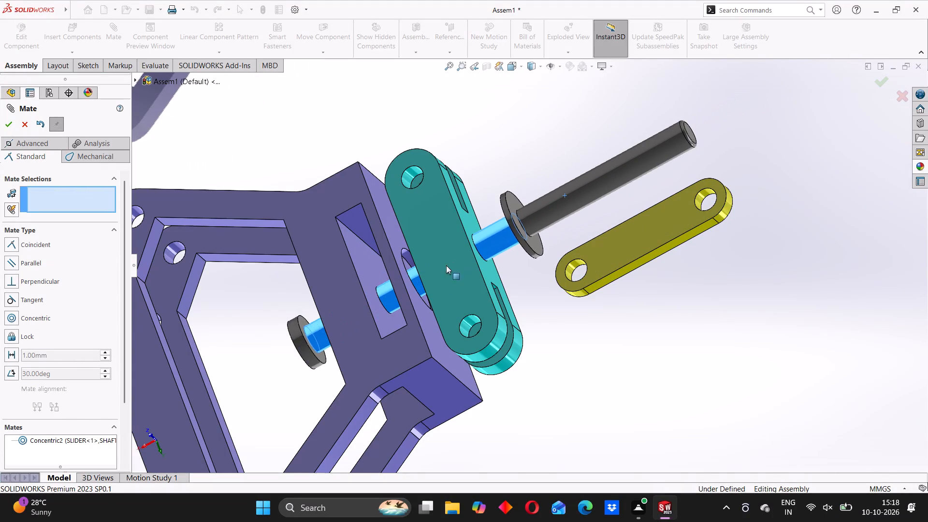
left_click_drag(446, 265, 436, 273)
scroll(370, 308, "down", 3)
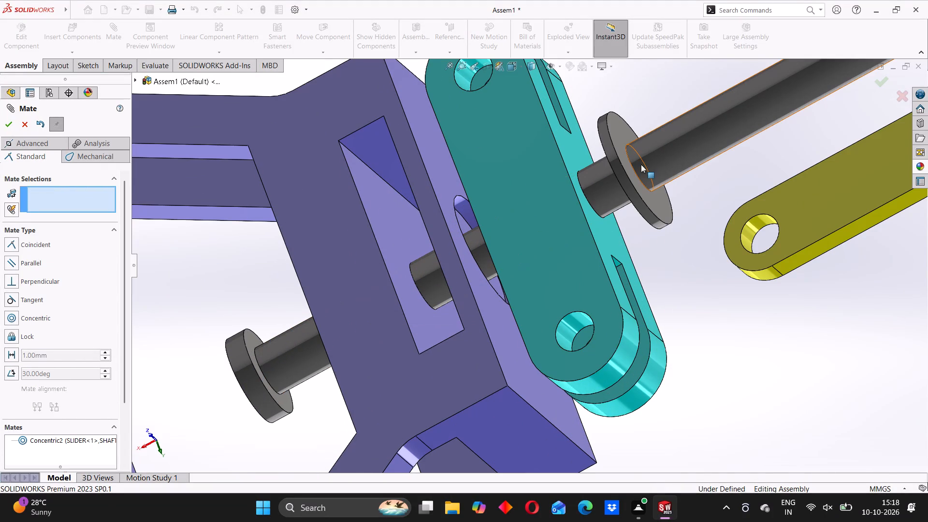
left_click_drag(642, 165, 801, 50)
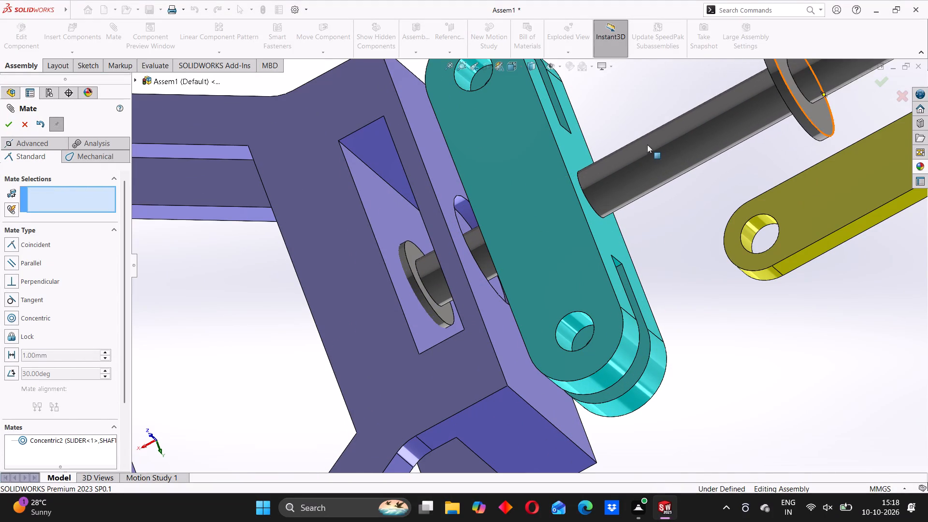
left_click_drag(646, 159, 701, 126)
Add a concentric mate between the SHAFT's cylindrical face and the small hole inside the BRACKET's end-block slot.
right_click(658, 153)
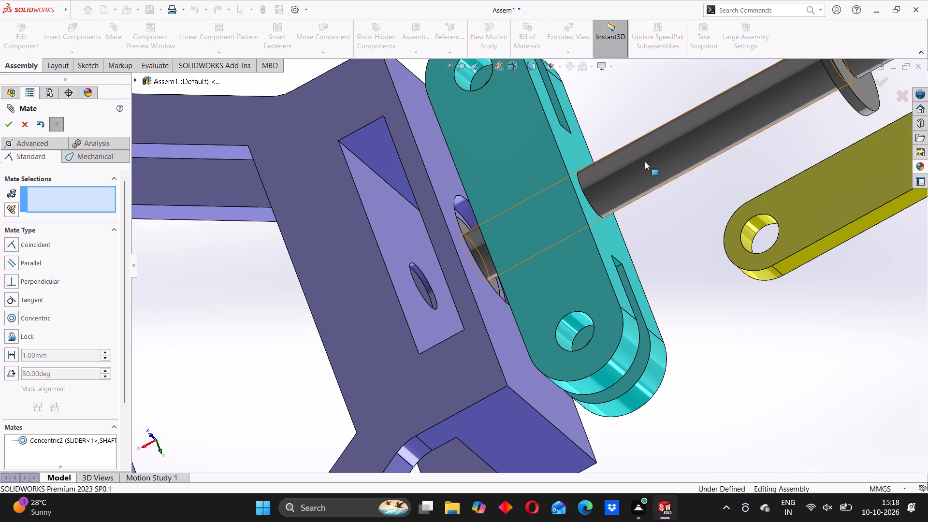
left_click(650, 153)
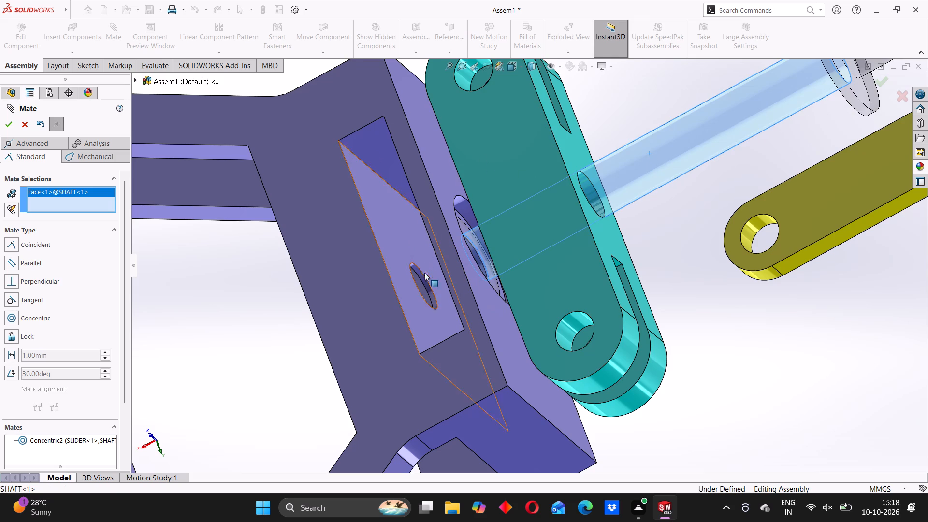
left_click(421, 275)
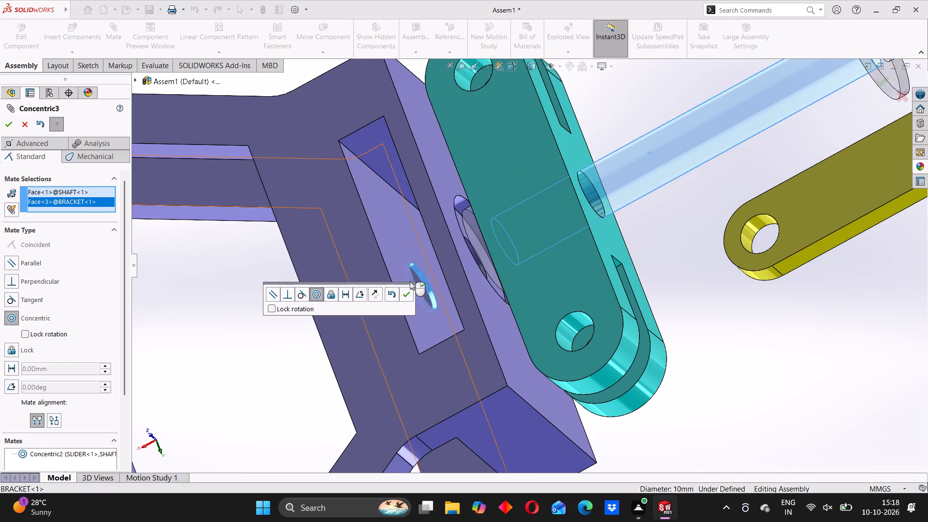
left_click(406, 291)
Slide the SHAFT through the SLIDER and end block until its head sits inside the bracket's frame opening, and inspect the head.
left_click_drag(646, 165, 548, 231)
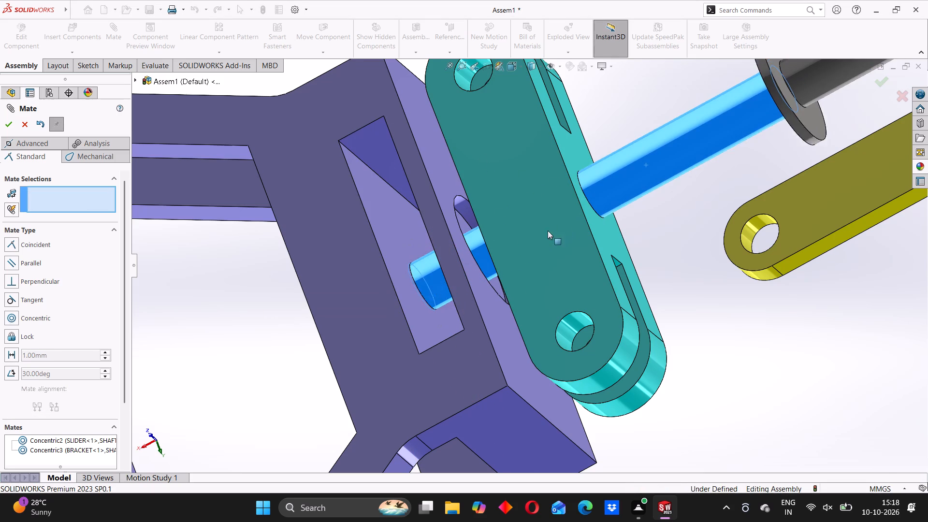
left_click_drag(548, 231, 444, 304)
scroll(428, 281, "up", 3)
middle_click_drag(428, 281, 466, 278)
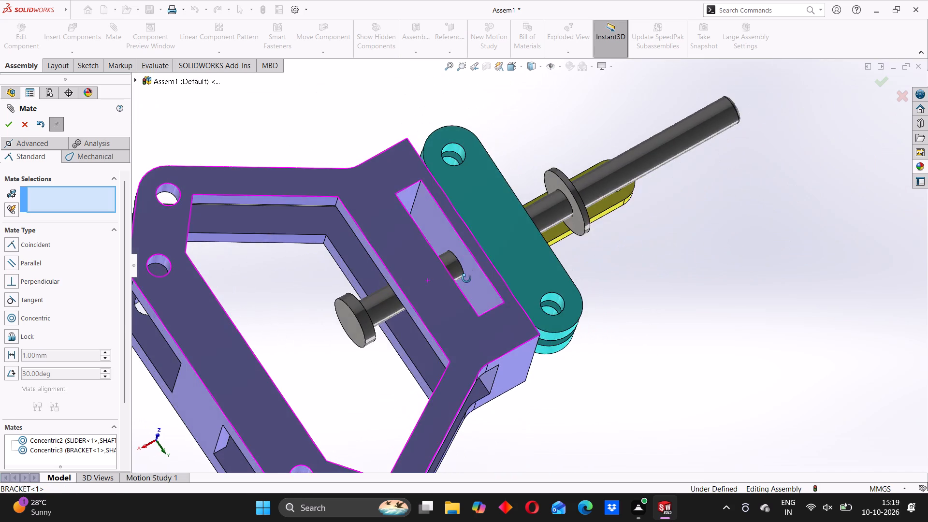
middle_click_drag(466, 278, 411, 318)
scroll(424, 274, "down", 3)
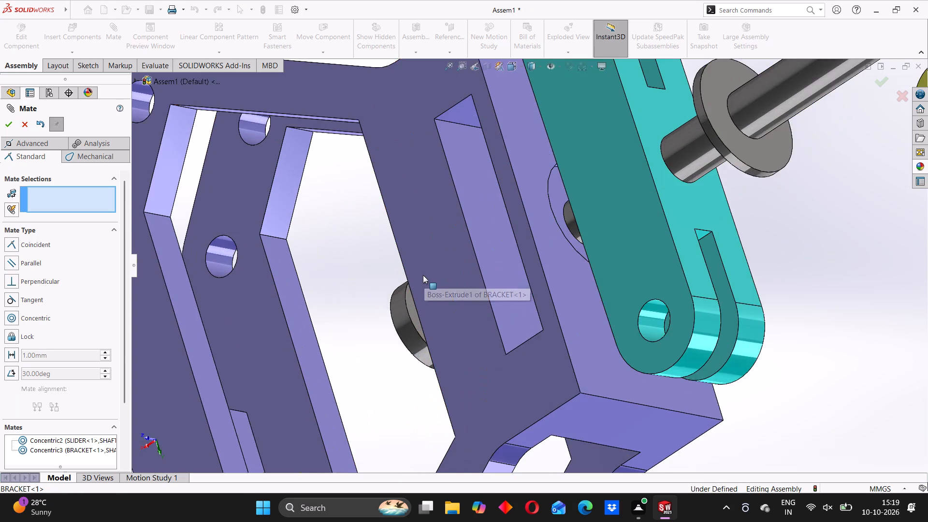
scroll(423, 275, "down", 3)
middle_click_drag(414, 291, 464, 278)
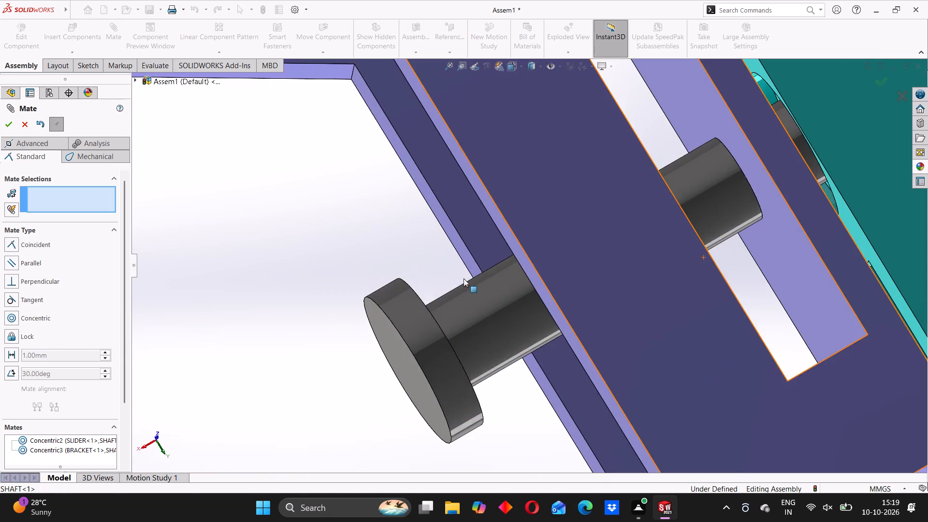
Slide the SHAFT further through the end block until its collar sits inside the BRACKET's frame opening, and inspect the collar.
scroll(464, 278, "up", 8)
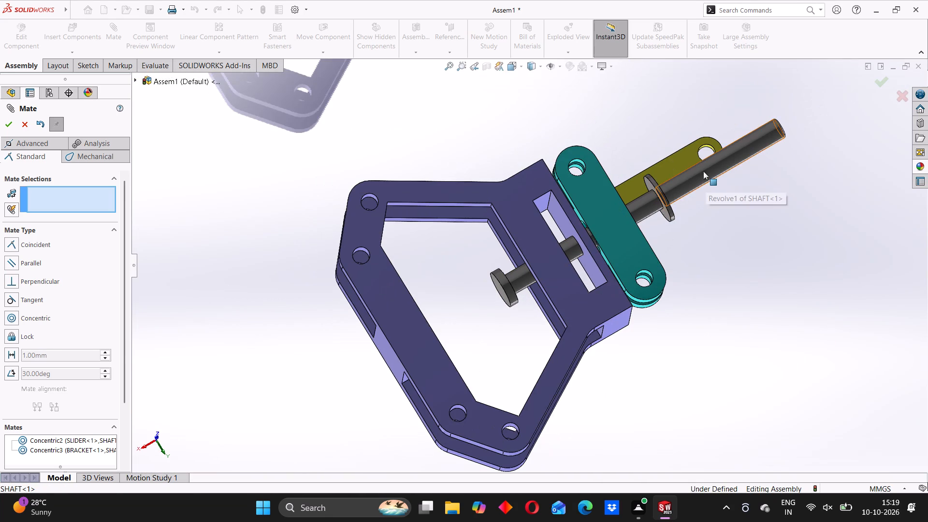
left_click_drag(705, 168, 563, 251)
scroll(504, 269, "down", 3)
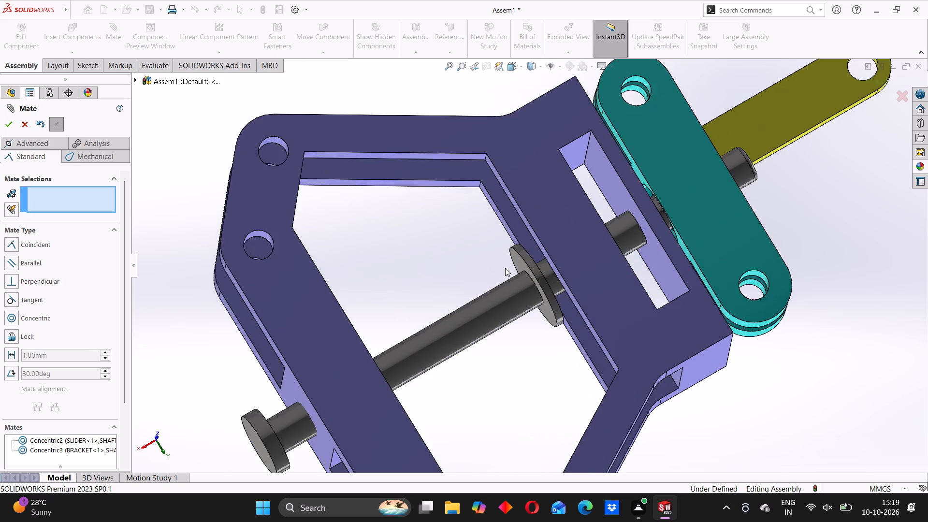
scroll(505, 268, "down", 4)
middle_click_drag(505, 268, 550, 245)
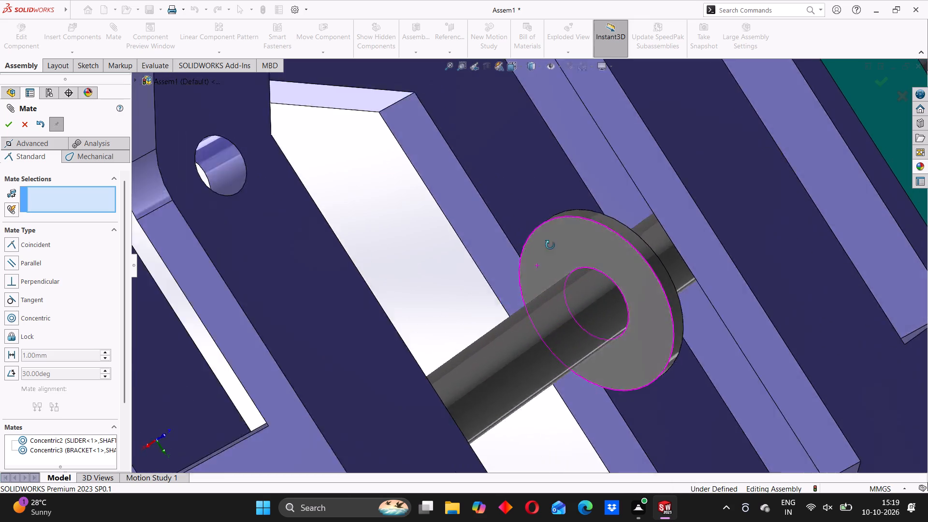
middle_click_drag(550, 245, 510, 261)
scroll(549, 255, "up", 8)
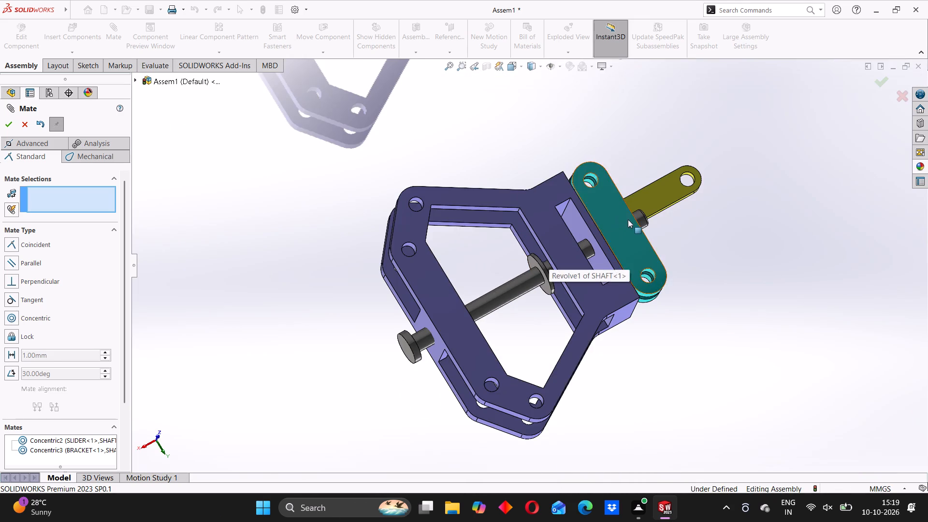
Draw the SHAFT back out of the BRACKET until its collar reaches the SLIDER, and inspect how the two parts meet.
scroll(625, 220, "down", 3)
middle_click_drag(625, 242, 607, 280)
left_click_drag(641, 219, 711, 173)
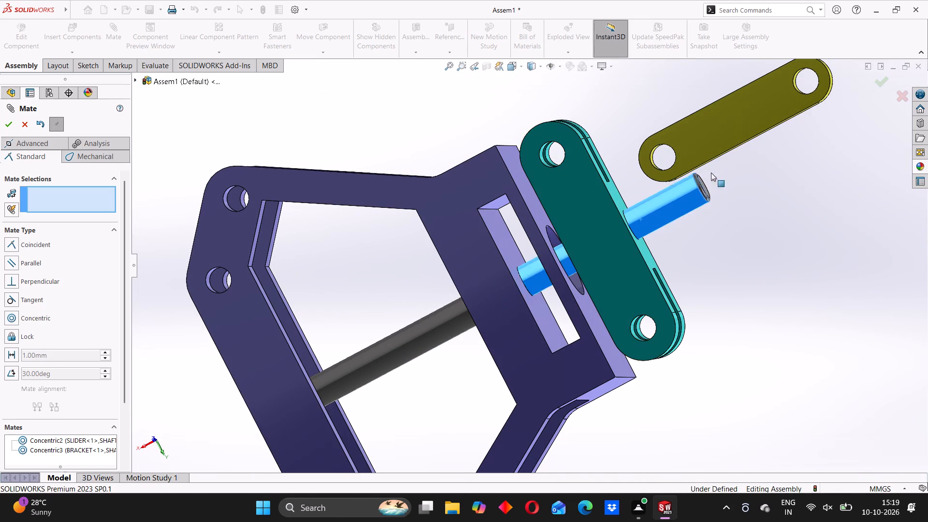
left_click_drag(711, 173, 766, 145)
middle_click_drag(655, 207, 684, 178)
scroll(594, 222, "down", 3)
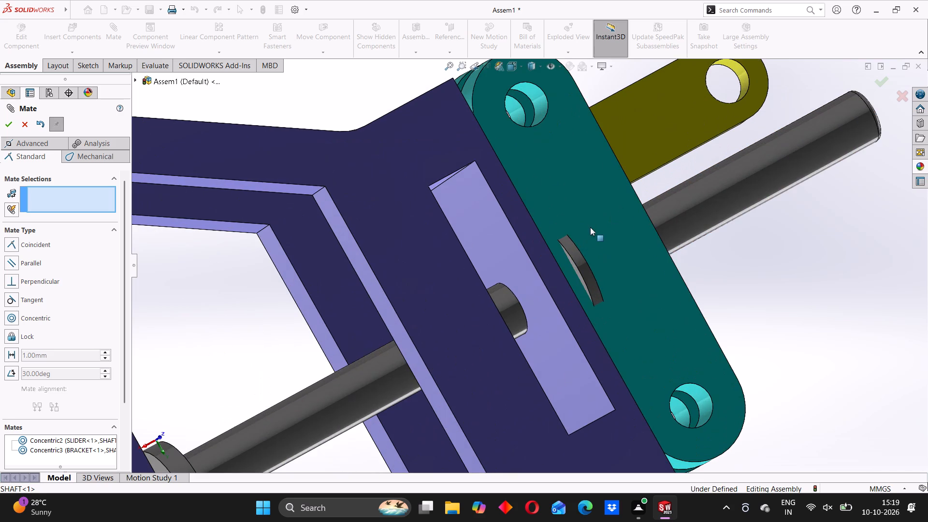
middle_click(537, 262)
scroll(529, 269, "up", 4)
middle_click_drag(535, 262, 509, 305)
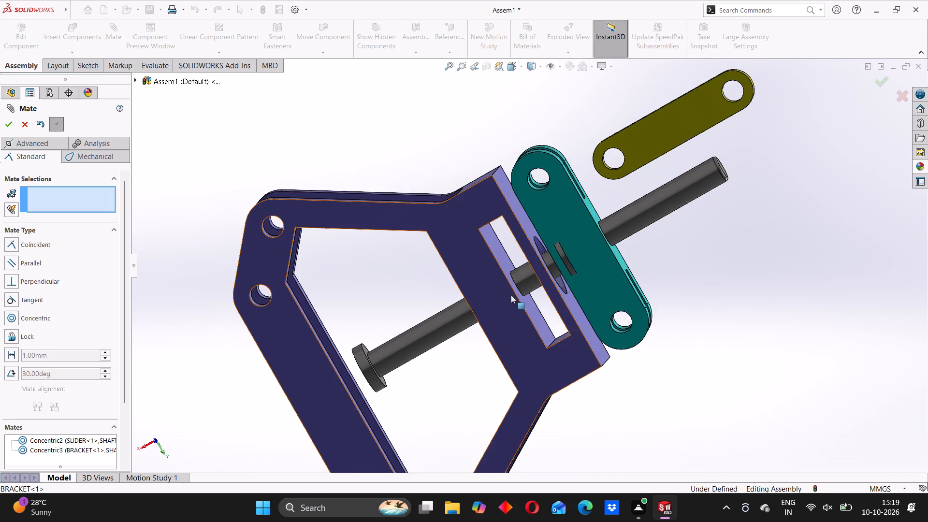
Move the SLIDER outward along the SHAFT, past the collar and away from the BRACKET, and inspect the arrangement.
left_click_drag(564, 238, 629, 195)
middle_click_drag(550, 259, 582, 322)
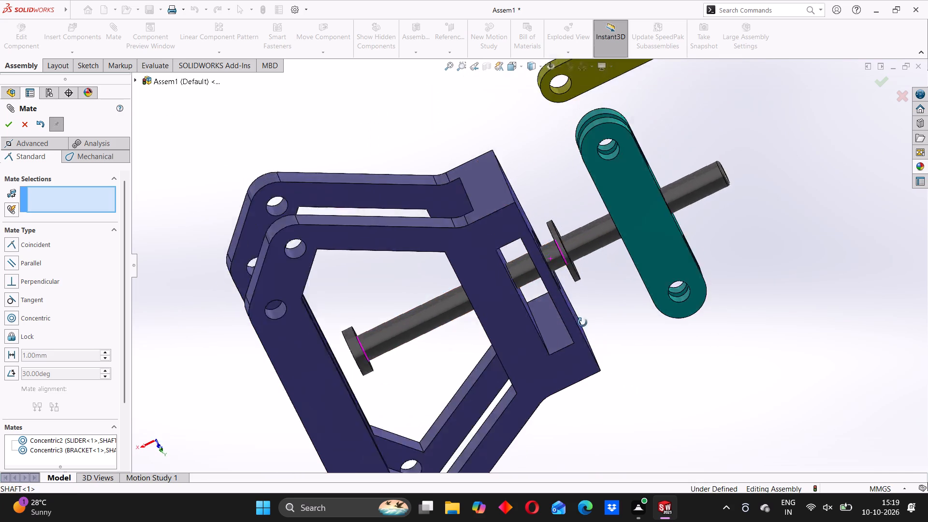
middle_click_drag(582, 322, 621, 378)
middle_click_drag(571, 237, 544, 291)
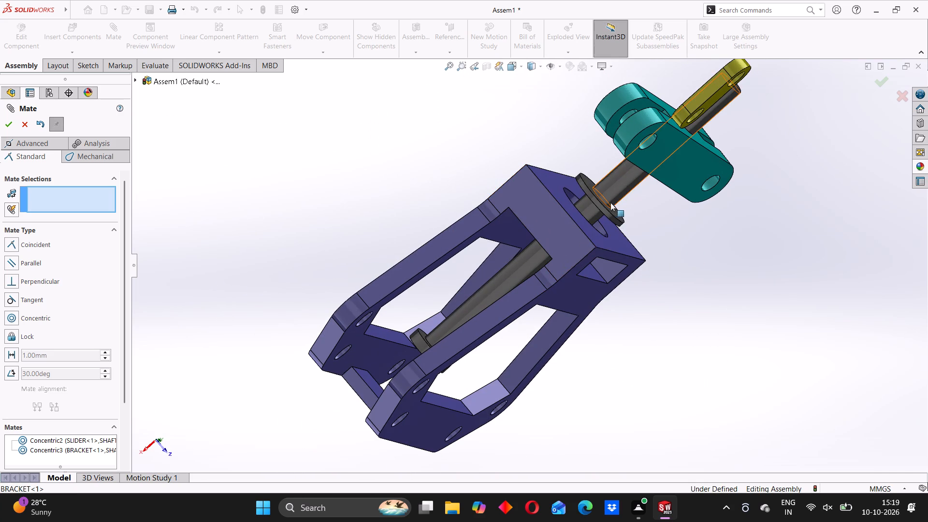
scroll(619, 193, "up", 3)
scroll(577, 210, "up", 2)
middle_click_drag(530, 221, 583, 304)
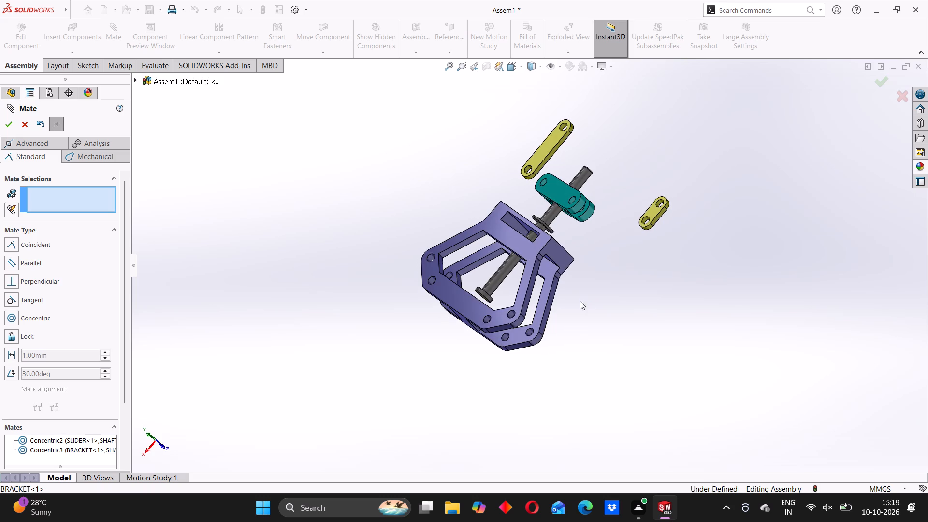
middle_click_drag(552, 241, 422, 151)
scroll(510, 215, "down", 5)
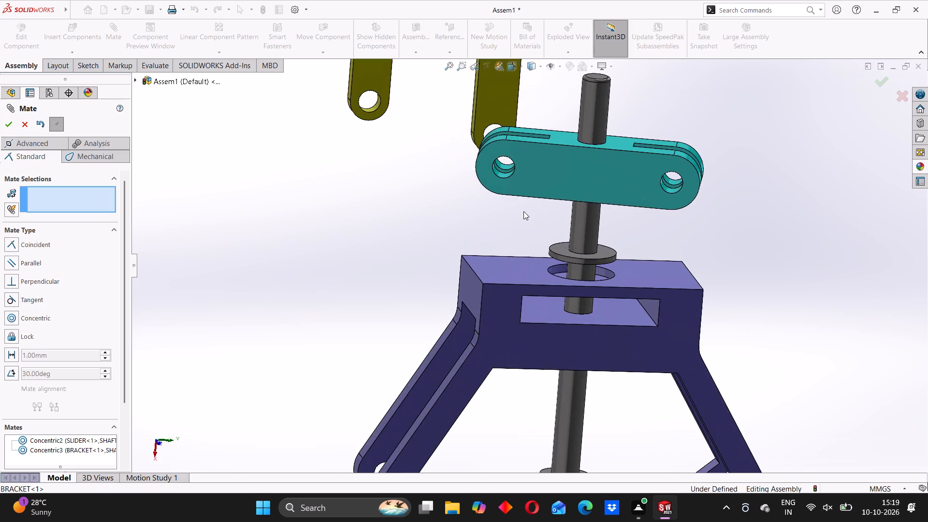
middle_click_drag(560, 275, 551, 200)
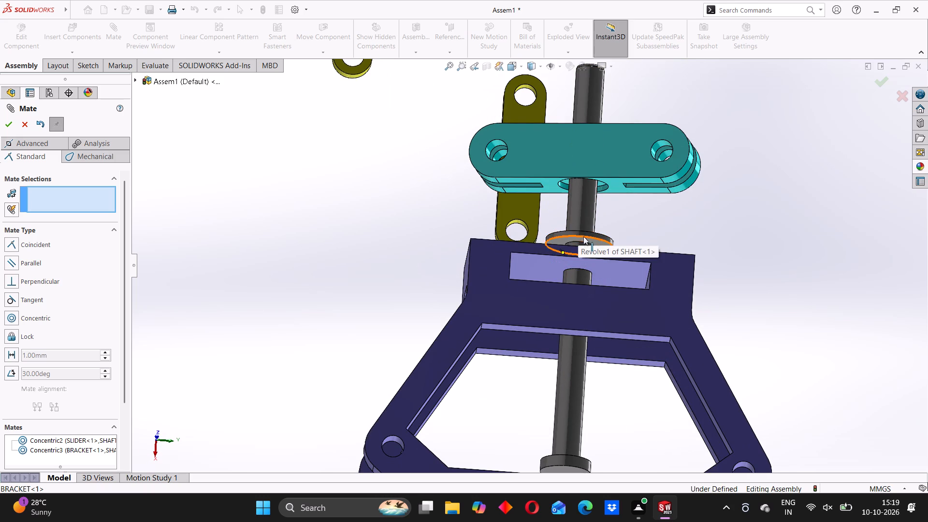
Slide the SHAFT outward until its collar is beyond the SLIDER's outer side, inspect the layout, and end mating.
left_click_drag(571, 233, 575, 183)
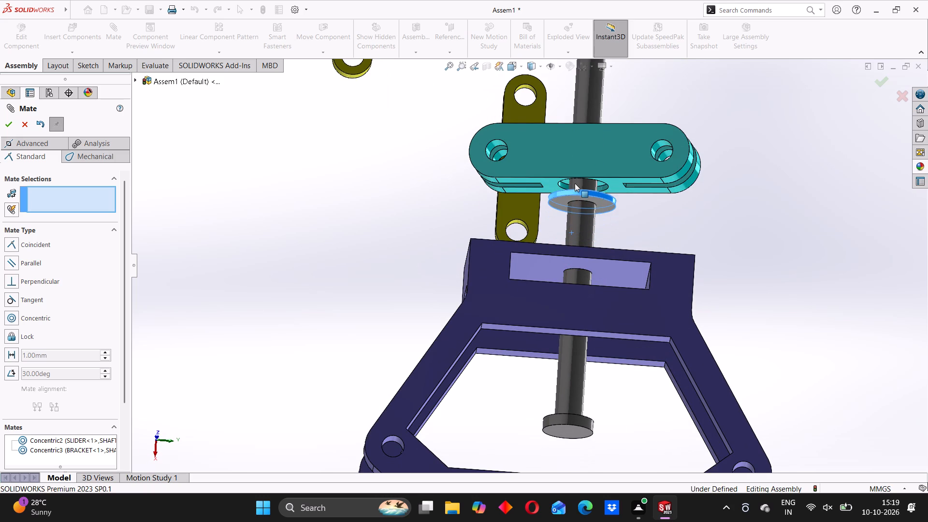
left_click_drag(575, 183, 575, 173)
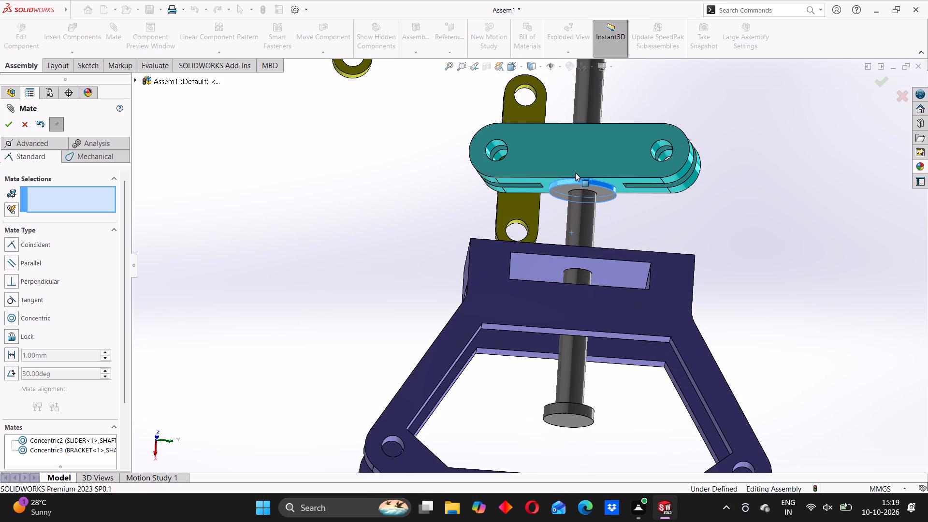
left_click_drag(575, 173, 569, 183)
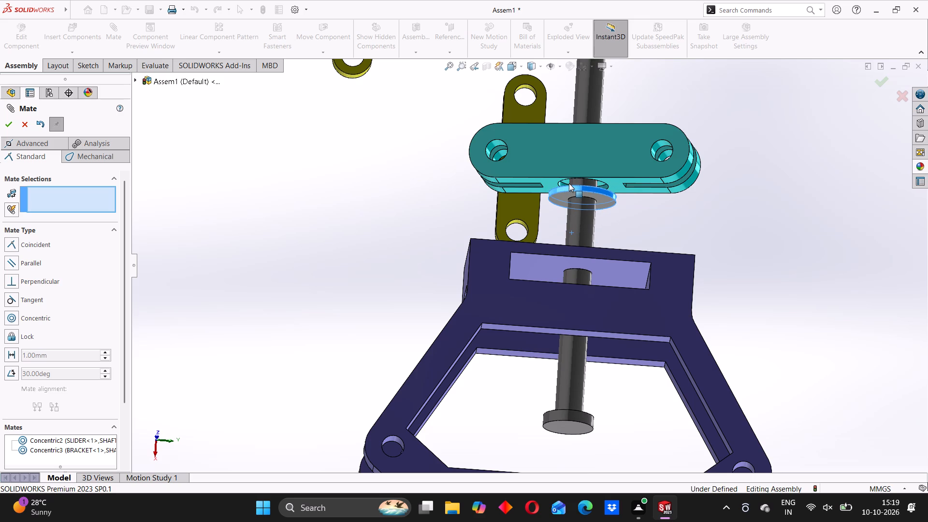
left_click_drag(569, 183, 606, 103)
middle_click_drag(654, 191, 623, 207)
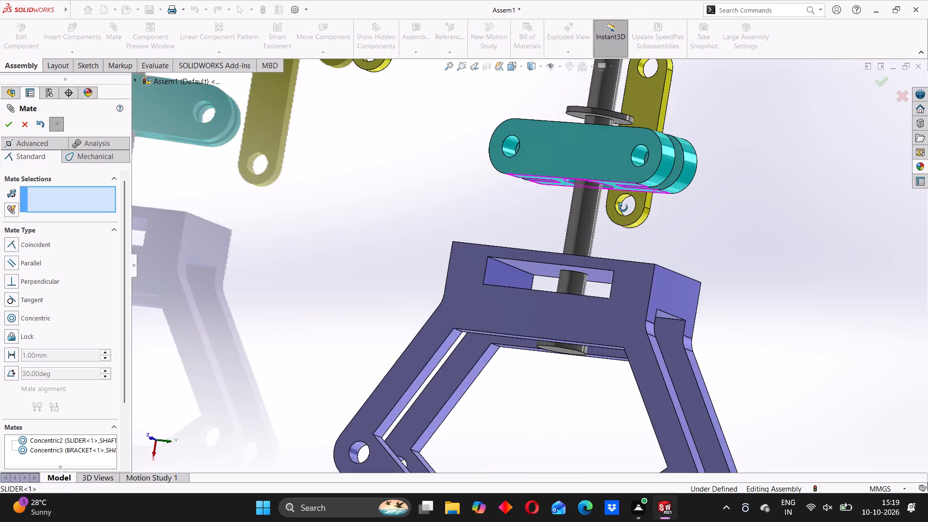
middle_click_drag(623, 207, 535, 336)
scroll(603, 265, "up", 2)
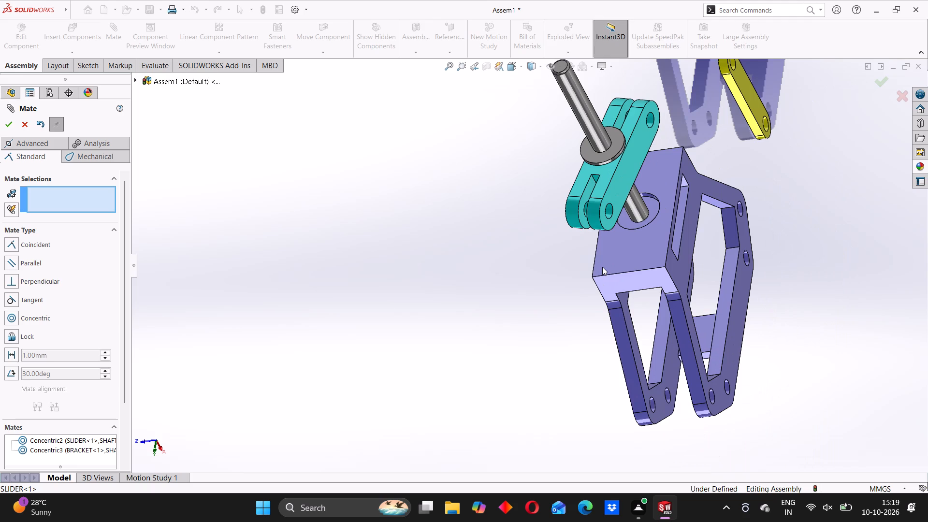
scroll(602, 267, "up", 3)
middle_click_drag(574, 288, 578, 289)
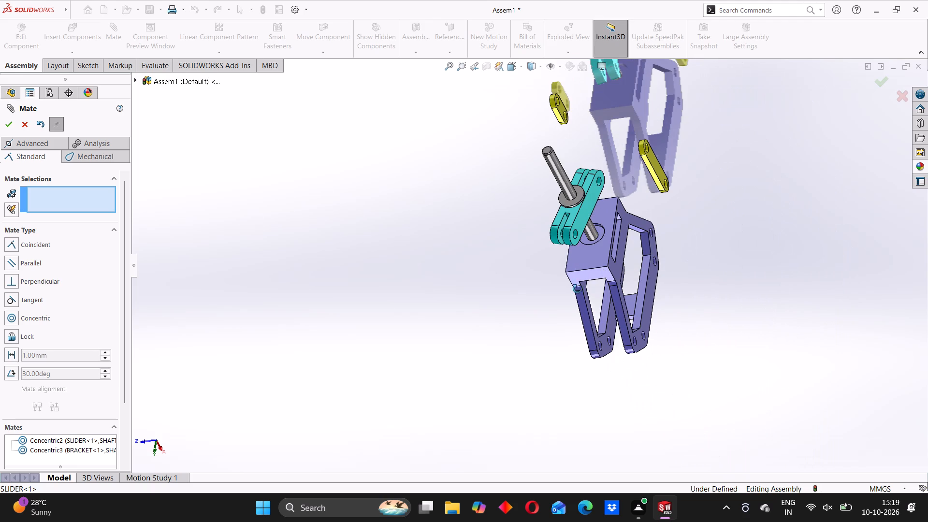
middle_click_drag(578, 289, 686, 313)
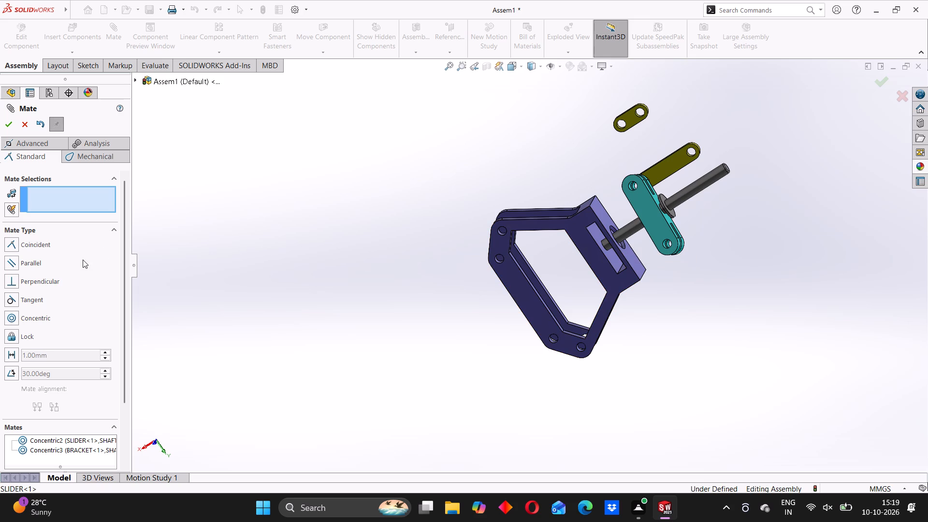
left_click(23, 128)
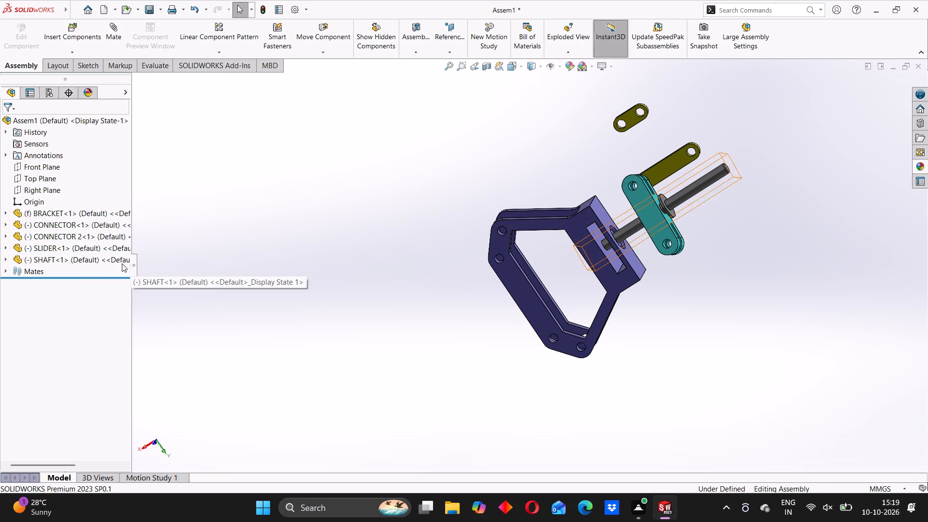
Delete the Concentric1 mate between the BRACKET and the SLIDER.
left_click(7, 271)
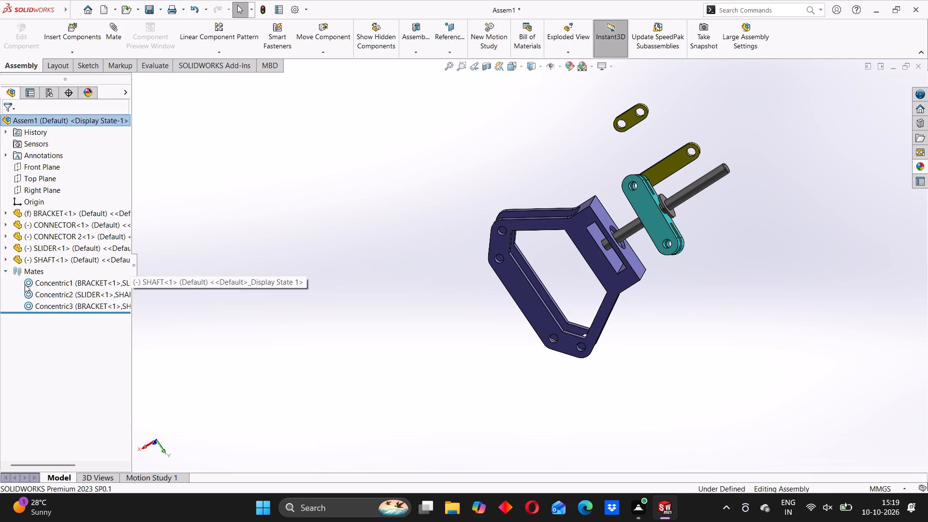
right_click(63, 287)
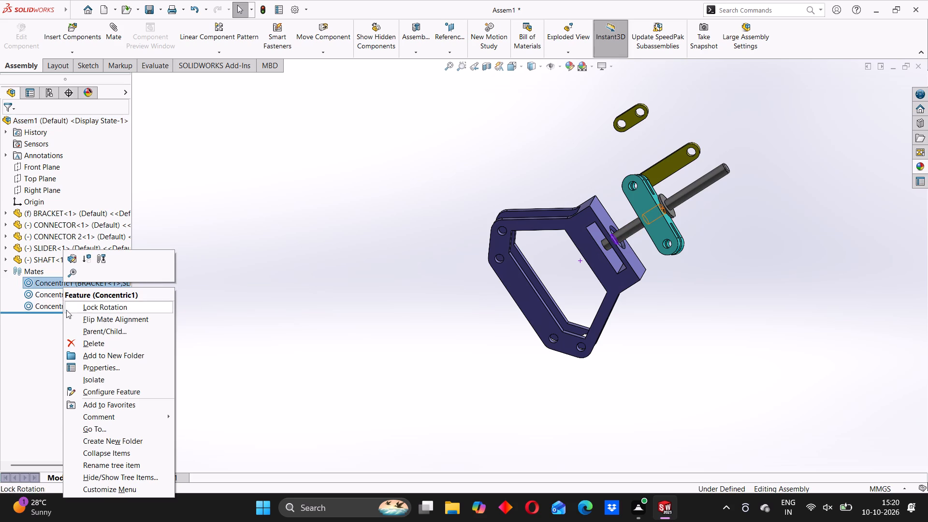
left_click(78, 340)
left_click(528, 188)
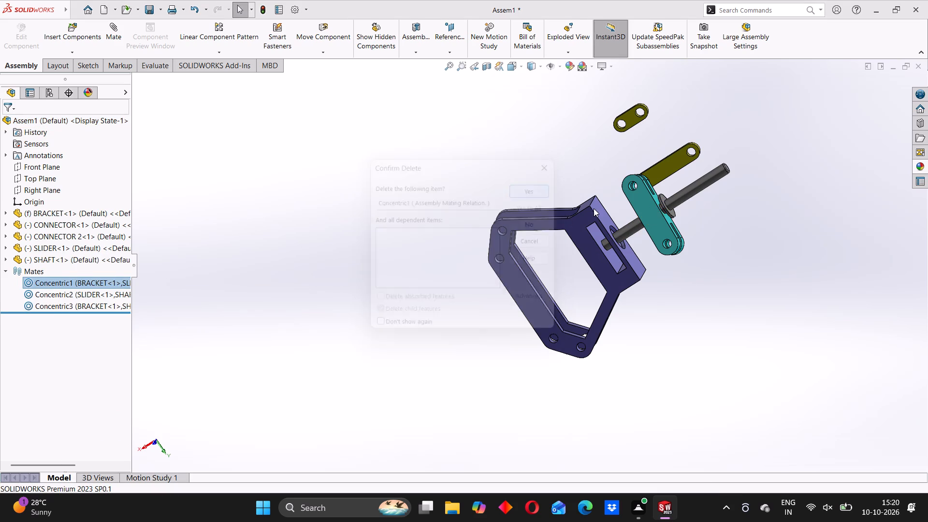
Move the SLIDER inside the BRACKET's frame opening and check which faces the remaining Concentric2 and Concentric3 mates use.
left_click_drag(655, 206, 582, 272)
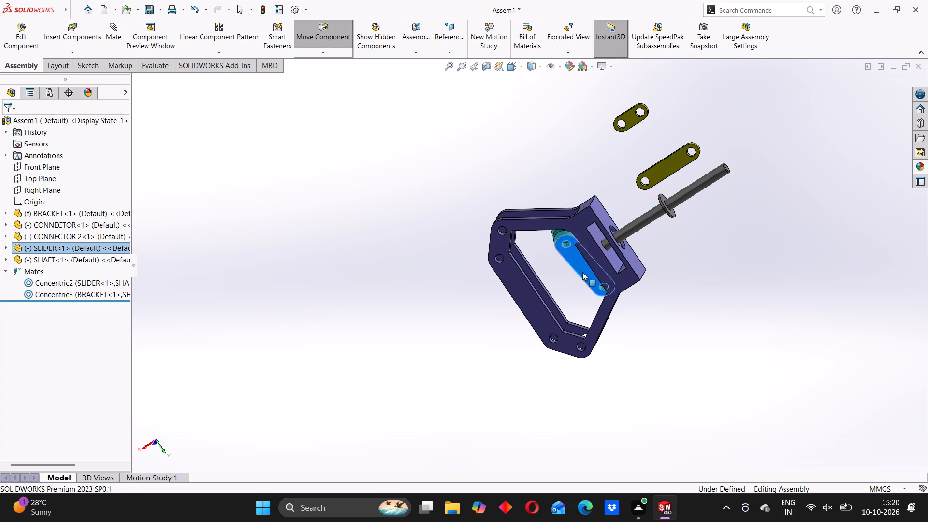
left_click_drag(582, 272, 569, 275)
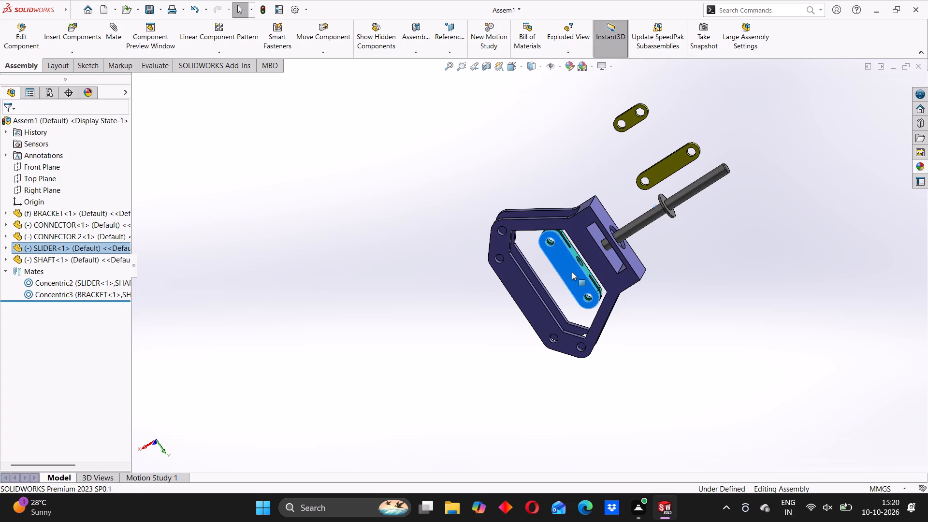
scroll(572, 272, "down", 1)
left_click(94, 282)
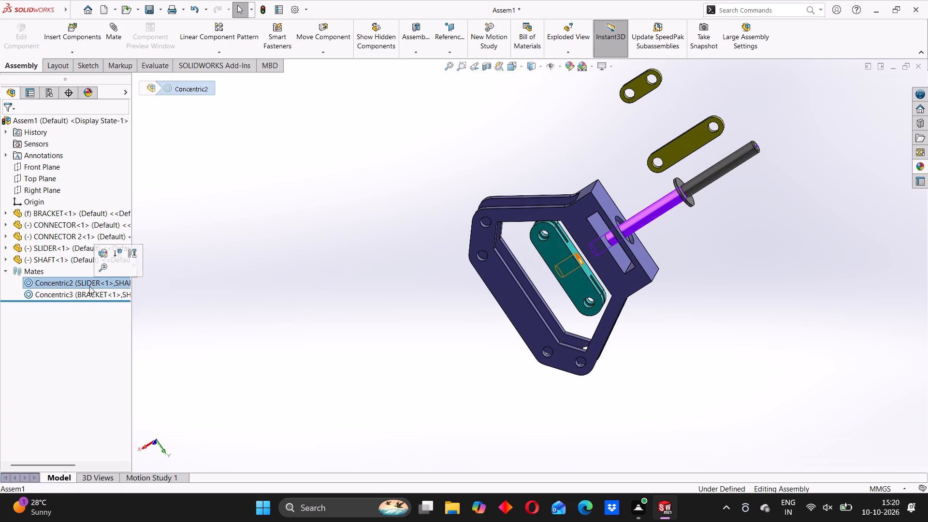
left_click(75, 295)
left_click(229, 218)
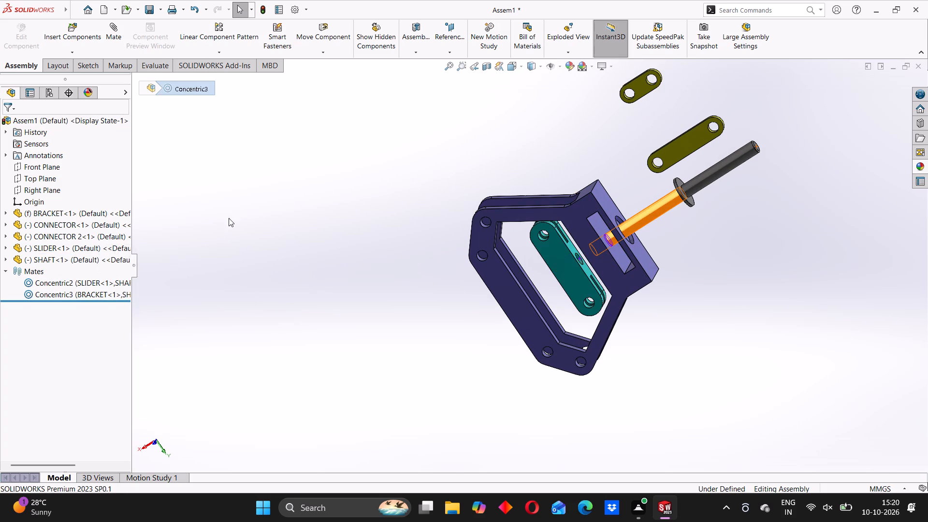
Reposition the SLIDER within the frame opening and slide the SHAFT through the end block and SLIDER until its head passes the SLIDER.
scroll(570, 270, "down", 3)
middle_click_drag(564, 276, 524, 189)
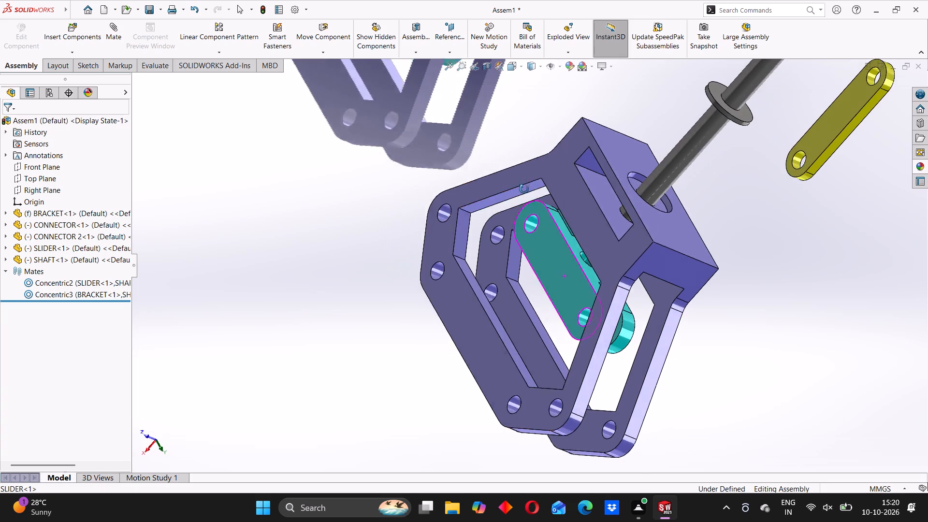
middle_click_drag(524, 189, 526, 185)
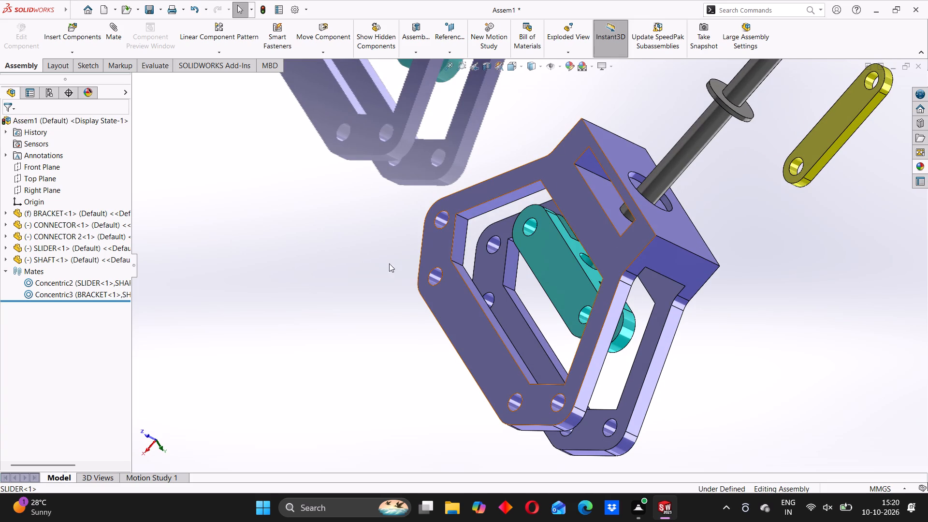
middle_click_drag(535, 263, 638, 241)
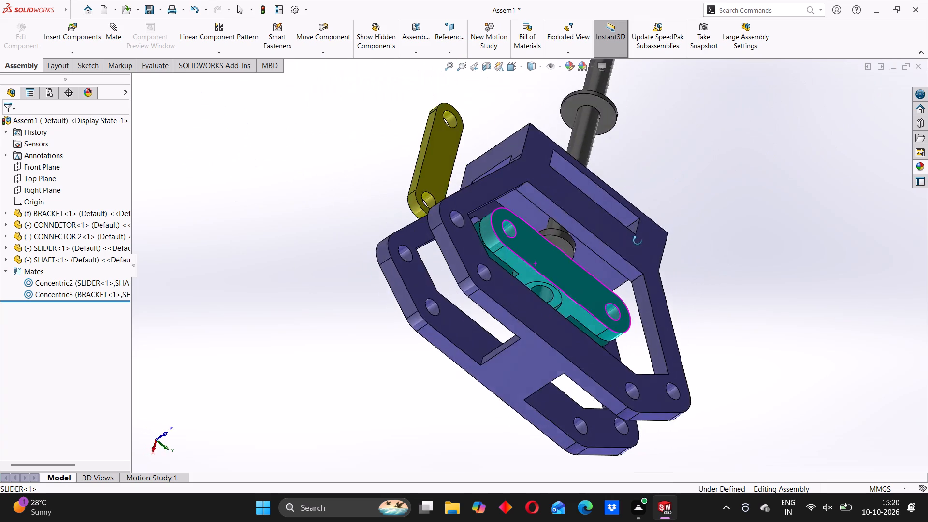
middle_click_drag(638, 241, 601, 285)
left_click_drag(570, 268, 565, 268)
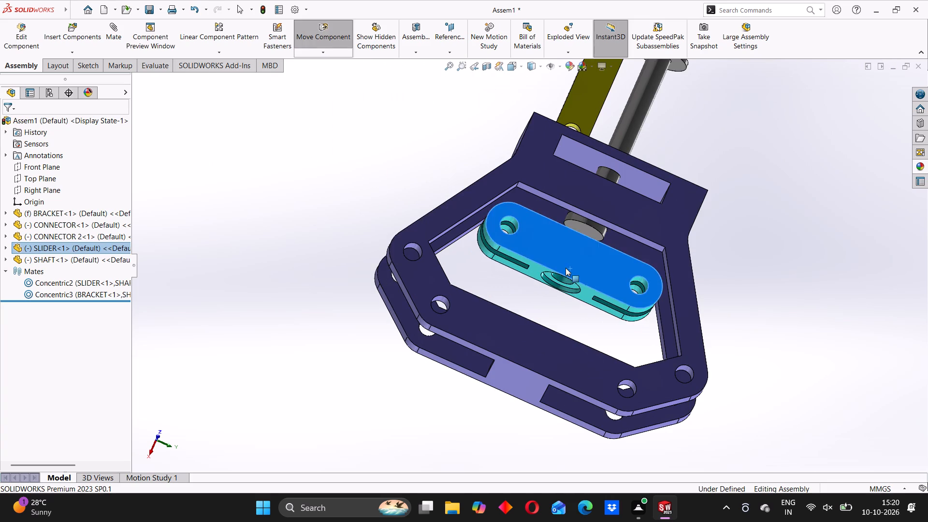
left_click_drag(565, 268, 556, 283)
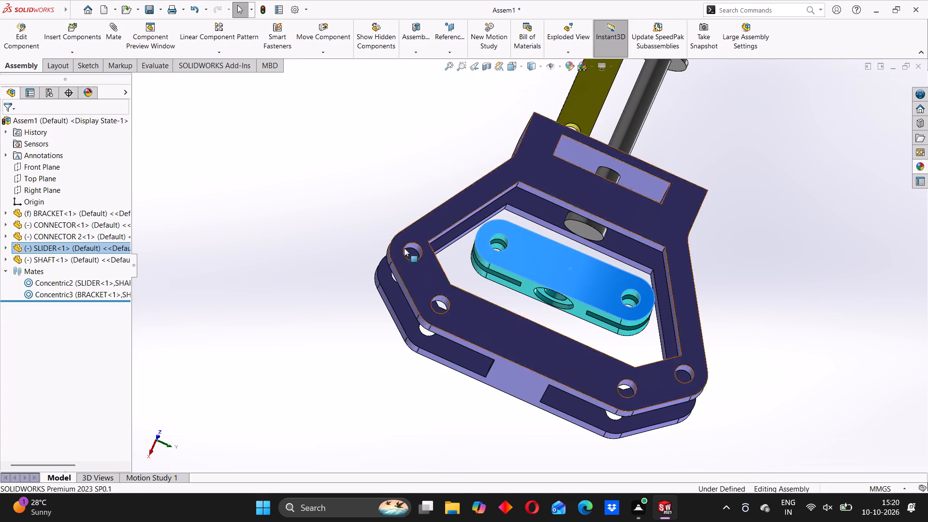
left_click(368, 217)
middle_click_drag(579, 245, 558, 311)
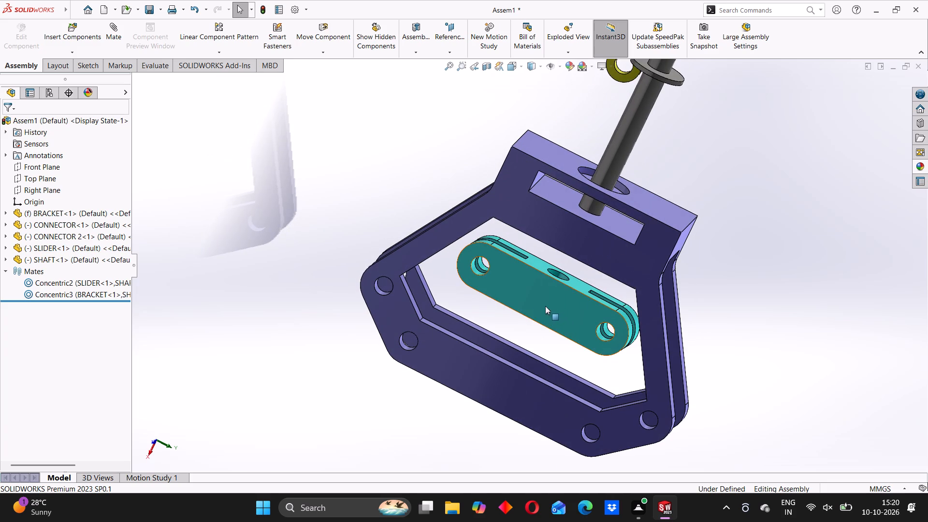
middle_click_drag(548, 299, 560, 284)
left_click_drag(553, 288, 574, 263)
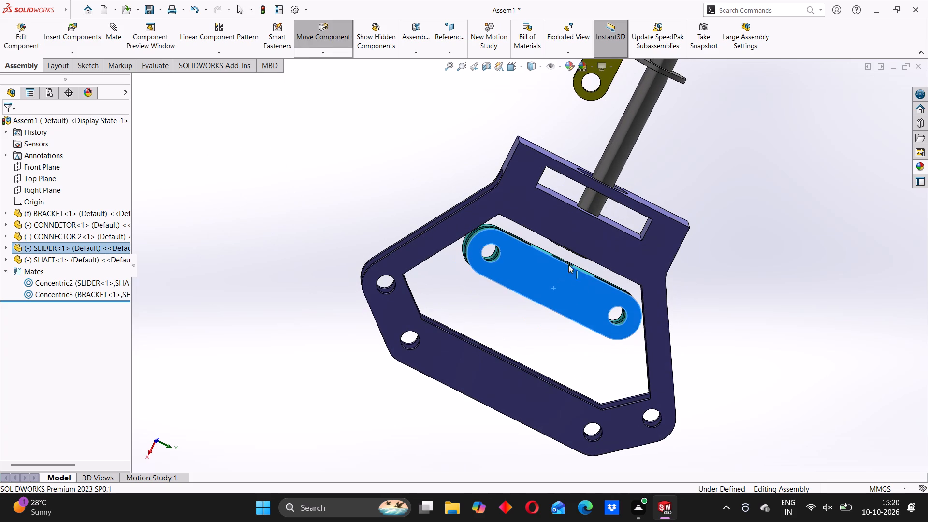
left_click_drag(617, 147, 559, 258)
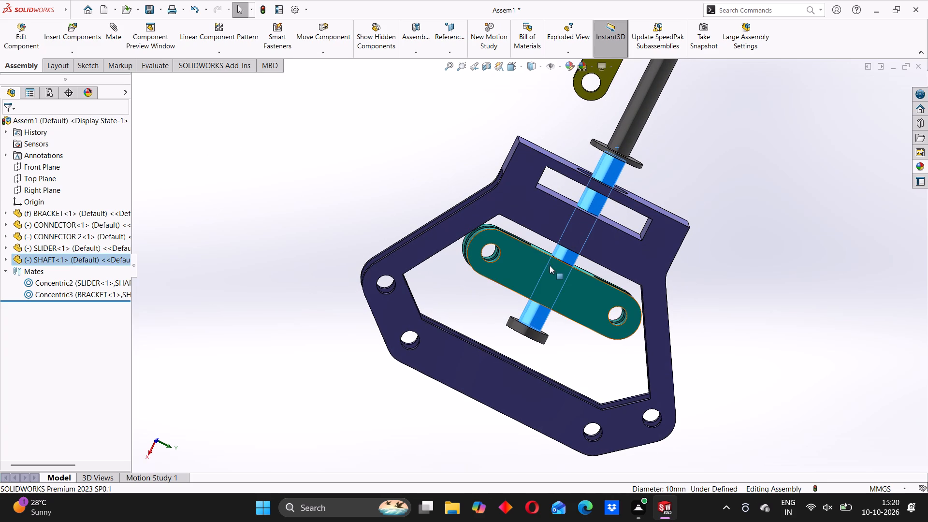
Reposition the SLIDER along the SHAFT within the BRACKET frame, leaving its round recess clear of the SHAFT's head.
left_click_drag(532, 257, 516, 267)
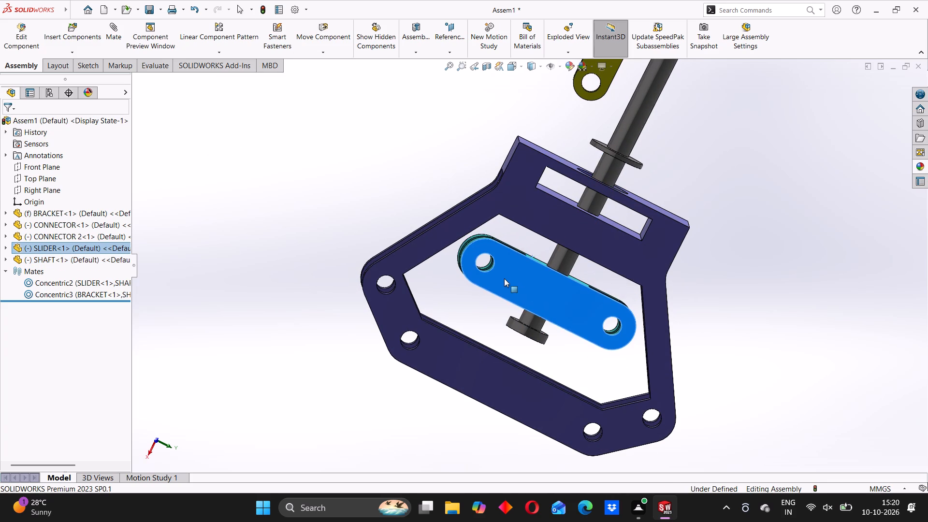
scroll(504, 278, "up", 2)
middle_click_drag(482, 304, 538, 205)
left_click(376, 278)
middle_click_drag(510, 305, 509, 293)
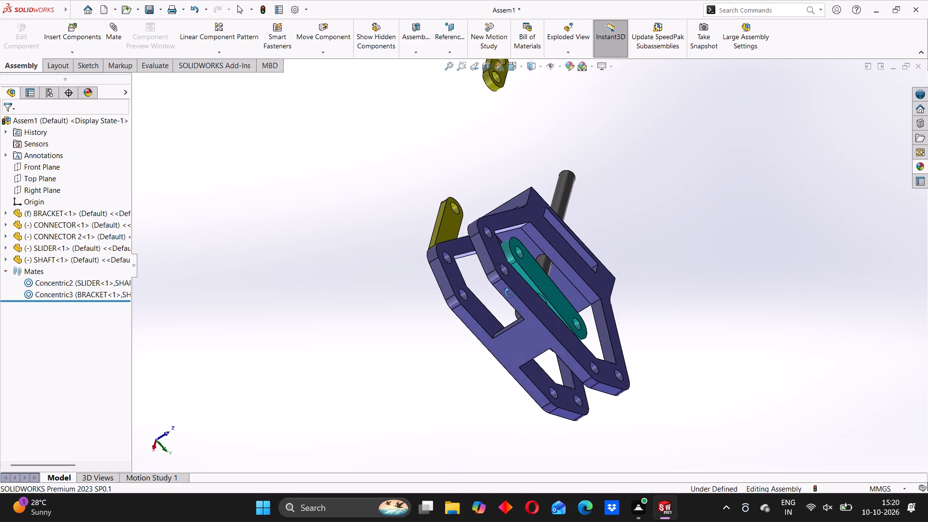
middle_click_drag(509, 293, 528, 285)
left_click_drag(531, 261, 528, 270)
scroll(543, 277, "down", 4)
middle_click_drag(615, 261, 566, 315)
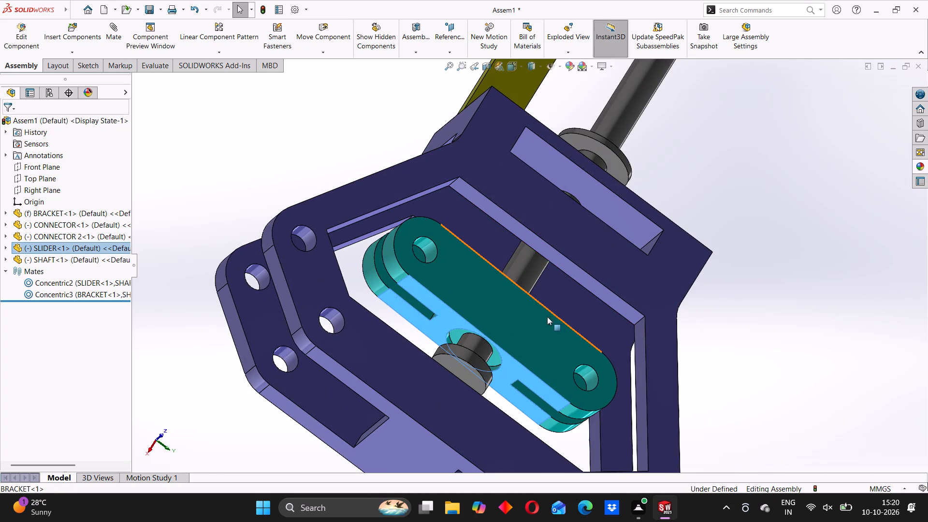
middle_click_drag(547, 310, 531, 320)
left_click_drag(521, 319, 510, 331)
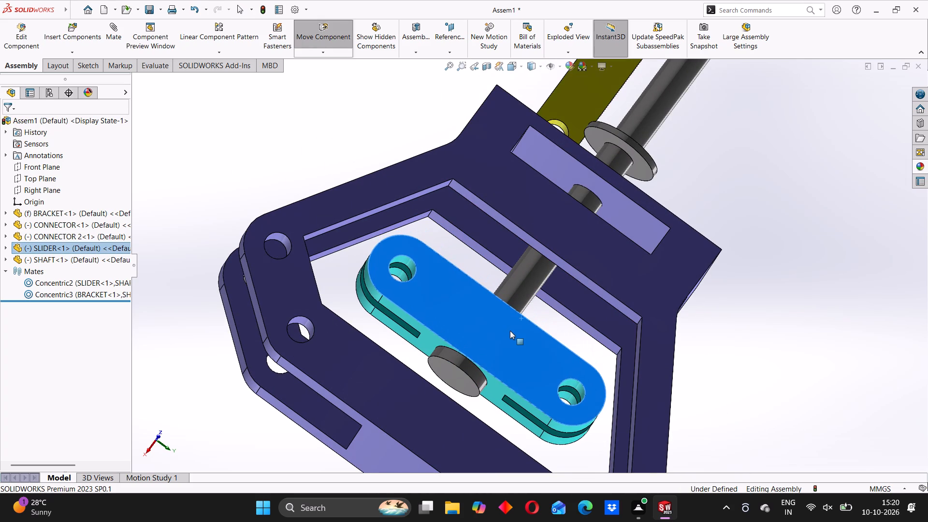
left_click_drag(510, 331, 530, 300)
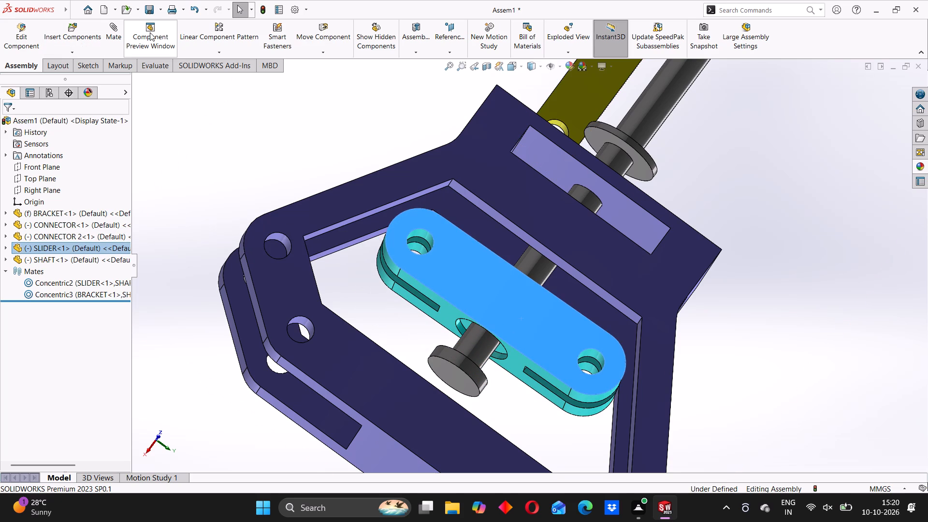
Add a concentric mate between the SHAFT head's cylindrical face and the SLIDER's round recess.
left_click(112, 29)
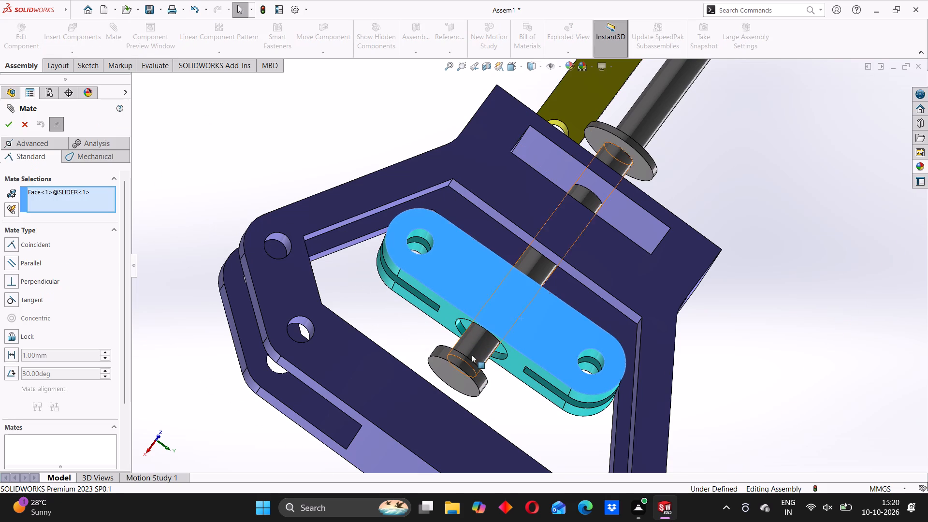
scroll(470, 356, "down", 2)
right_click(62, 194)
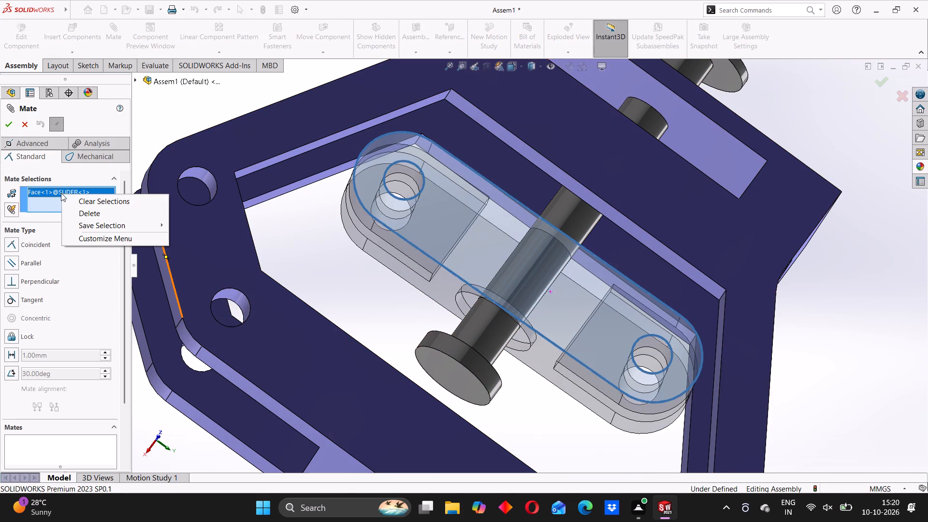
left_click(85, 213)
left_click(430, 341)
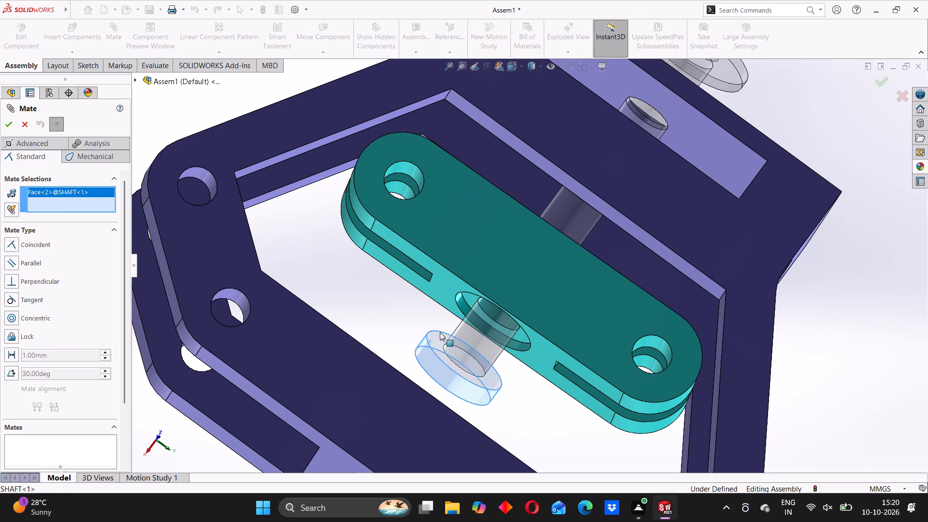
left_click(460, 302)
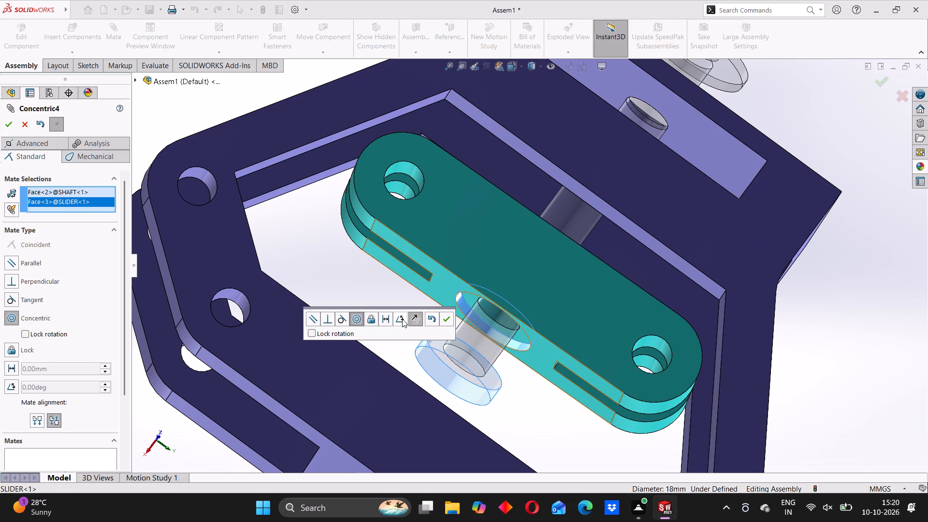
left_click(445, 320)
Add a coincident mate between the inner flat face of the SHAFT's head and the SLIDER's recess face.
scroll(469, 322, "up", 2)
middle_click_drag(490, 312, 508, 390)
scroll(493, 357, "up", 1)
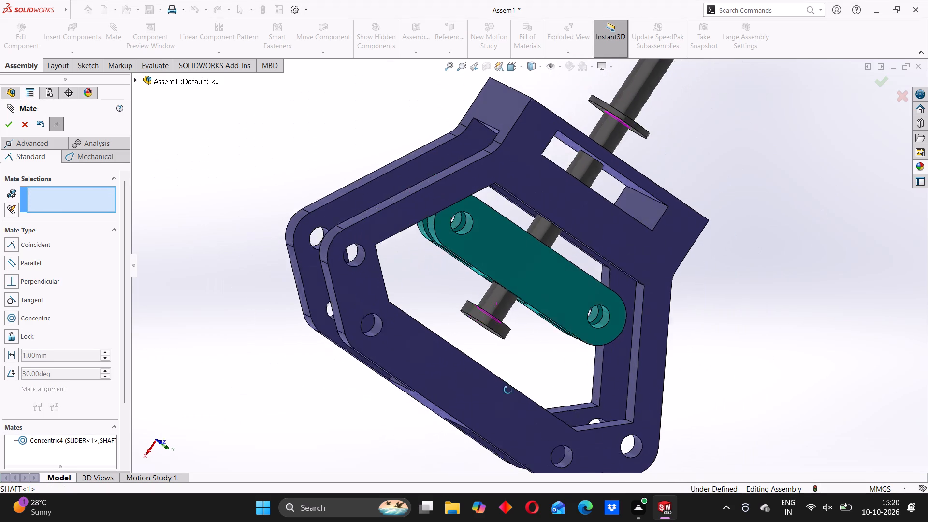
middle_click_drag(508, 390, 511, 395)
scroll(479, 290, "down", 5)
middle_click_drag(487, 310, 467, 343)
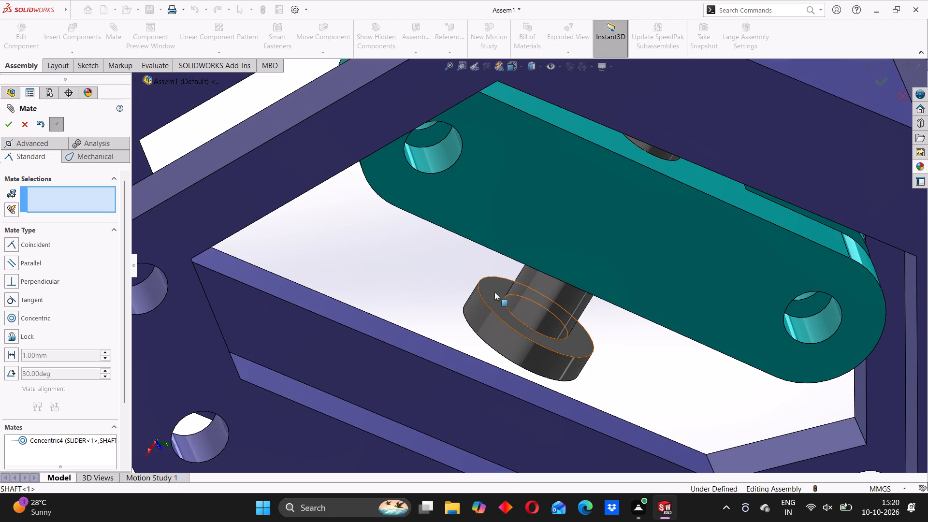
left_click(494, 292)
scroll(481, 310, "up", 3)
middle_click_drag(476, 330, 542, 219)
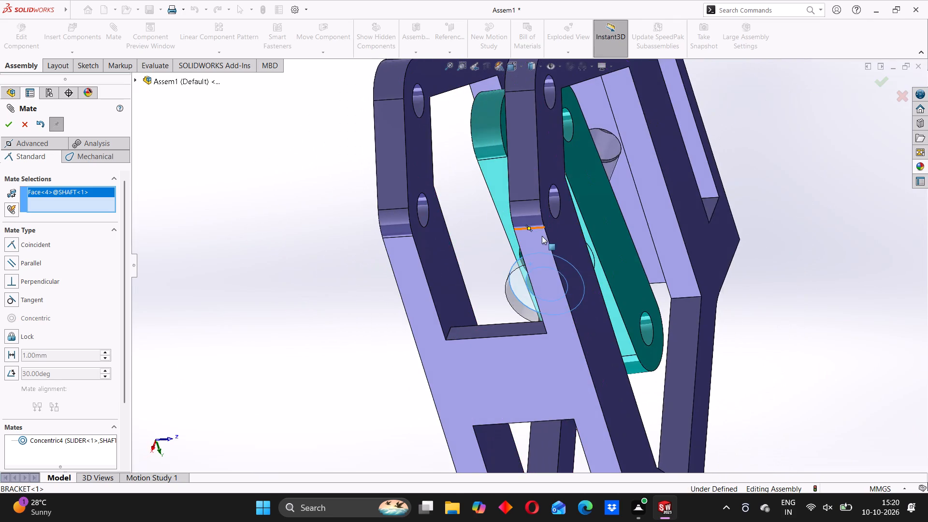
middle_click_drag(565, 243, 546, 263)
left_click(606, 208)
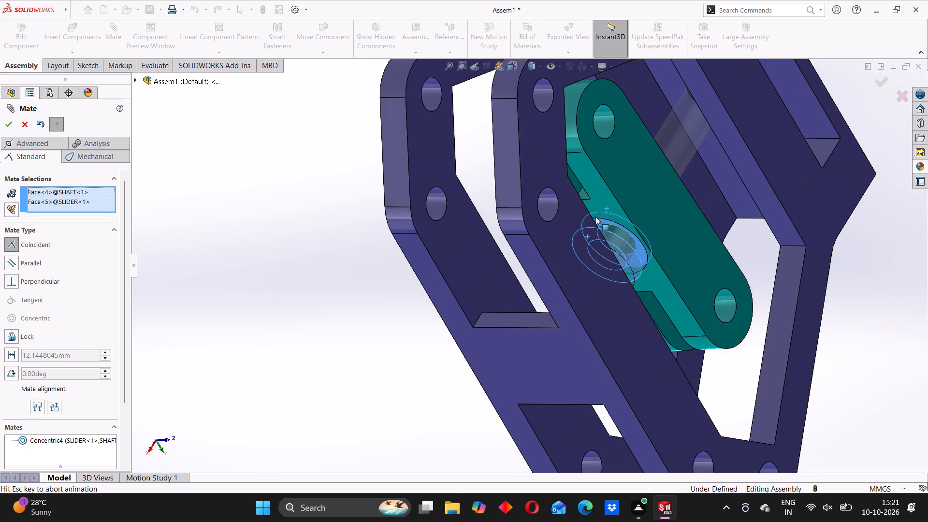
left_click(12, 130)
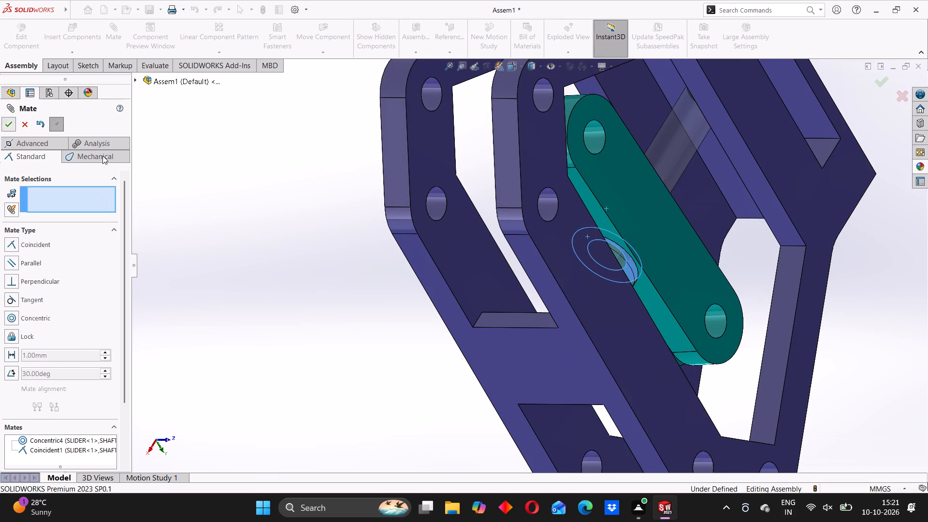
Test the motion by sliding the SHAFT and SLIDER together until the SHAFT's collar reaches the BRACKET's end block.
scroll(654, 224, "up", 3)
middle_click_drag(656, 236, 609, 256)
scroll(537, 269, "up", 3)
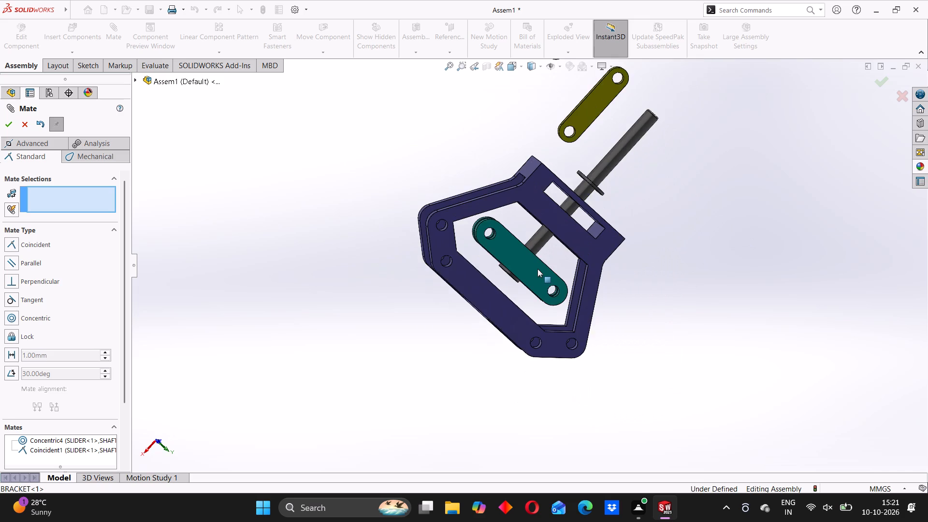
middle_click_drag(556, 210, 536, 231)
left_click_drag(601, 164, 622, 147)
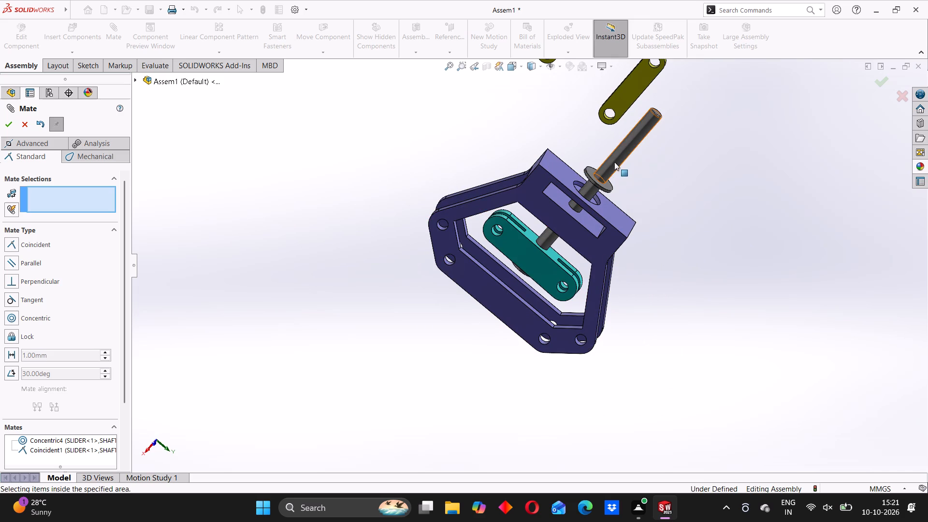
left_click_drag(613, 165, 608, 163)
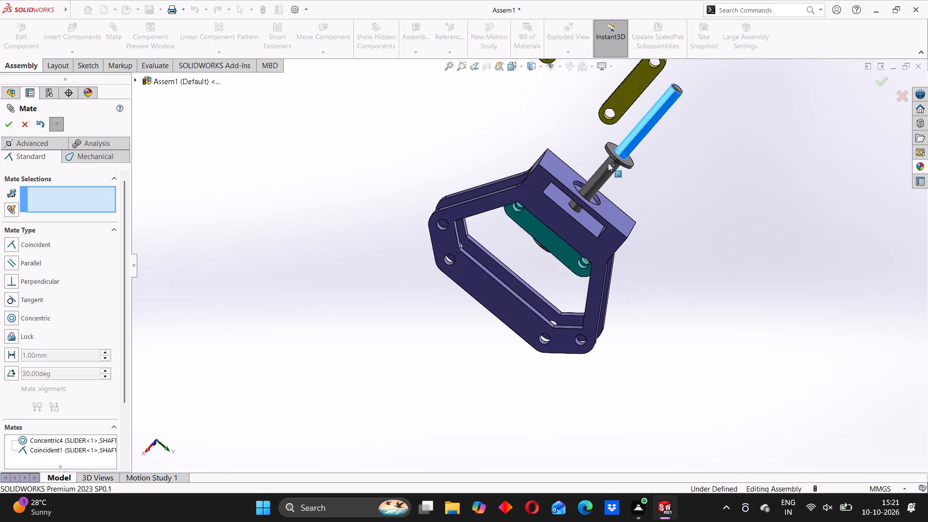
left_click_drag(608, 163, 618, 149)
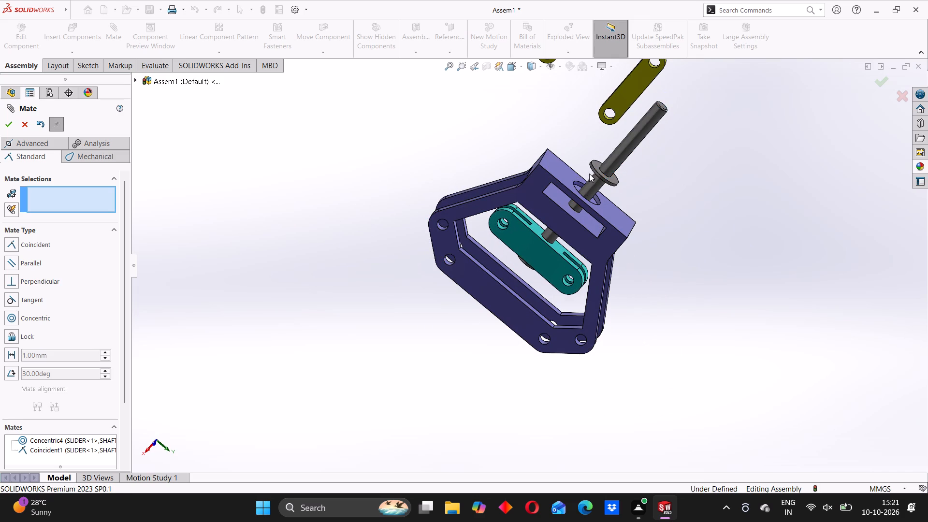
scroll(589, 174, "down", 2)
middle_click_drag(537, 199, 540, 192)
left_click_drag(617, 152, 593, 195)
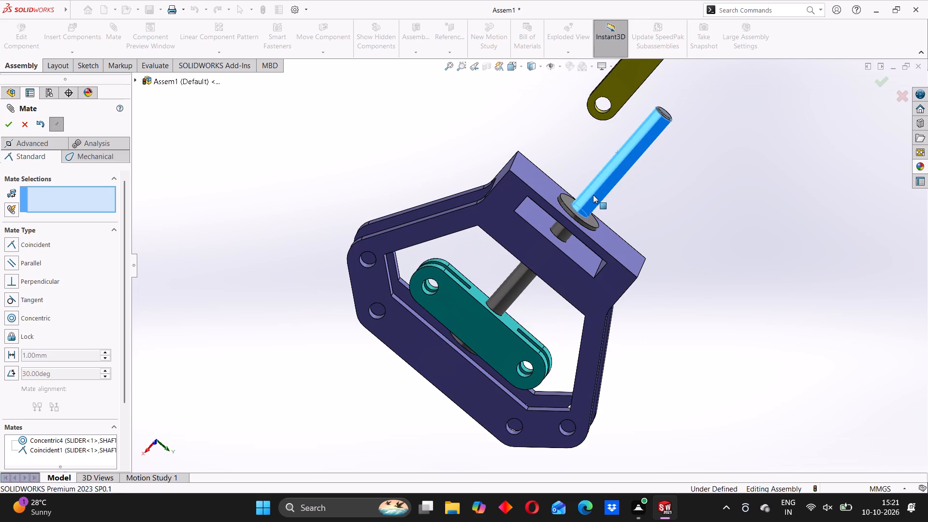
left_click_drag(593, 195, 599, 203)
middle_click_drag(603, 207, 576, 219)
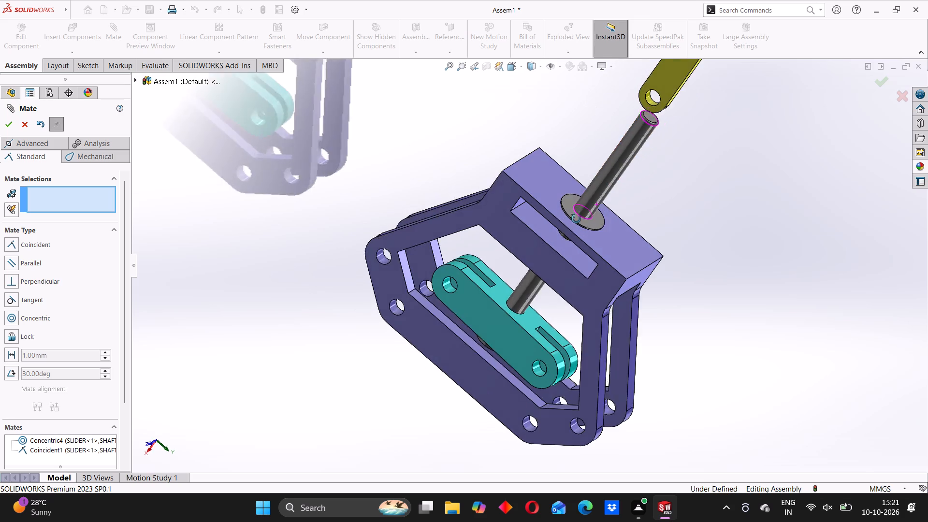
middle_click_drag(576, 219, 553, 268)
Pull the SHAFT outward so its collar stands clear of the end block and the SLIDER sits near that end of the frame.
left_click_drag(593, 193, 630, 151)
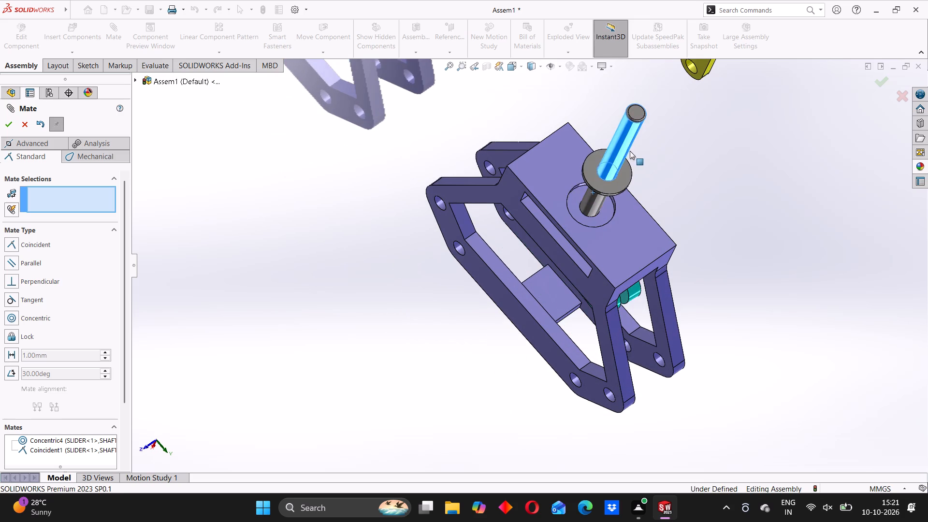
scroll(570, 217, "up", 6)
middle_click_drag(526, 252, 573, 210)
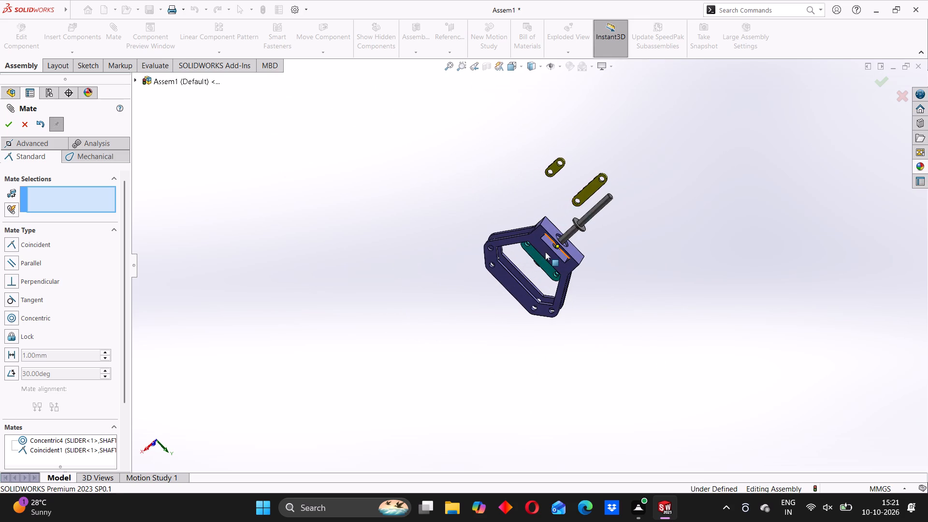
scroll(542, 254, "down", 5)
left_click_drag(527, 255, 520, 271)
left_click_drag(519, 262, 514, 259)
scroll(521, 252, "up", 3)
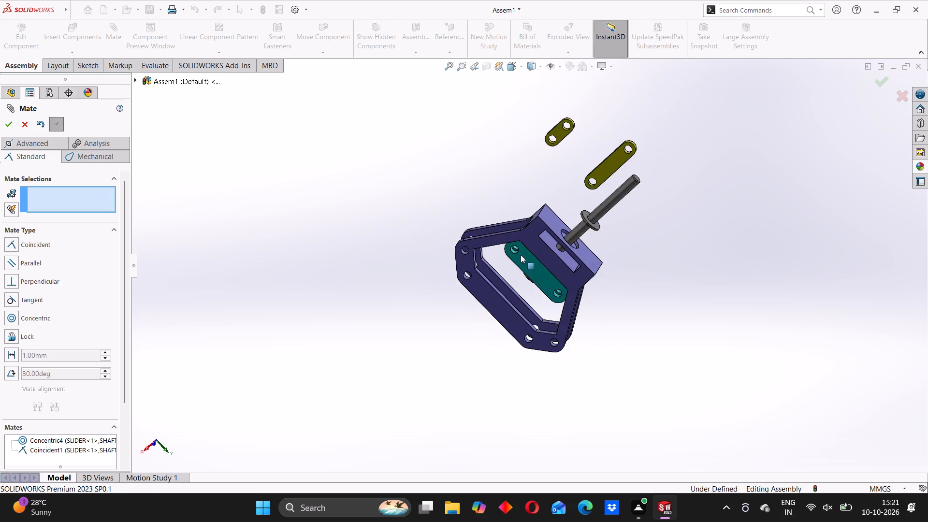
middle_click_drag(521, 276, 540, 239)
scroll(542, 242, "down", 3)
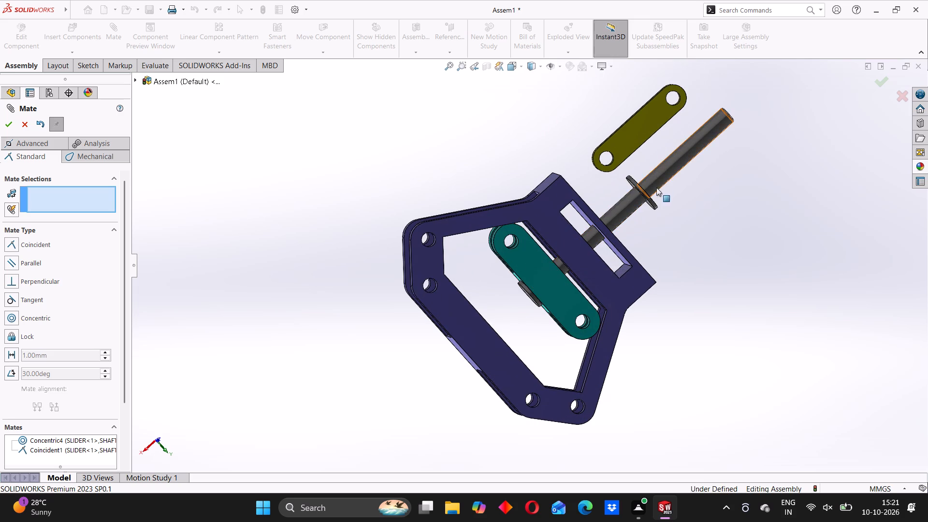
left_click_drag(661, 175, 648, 192)
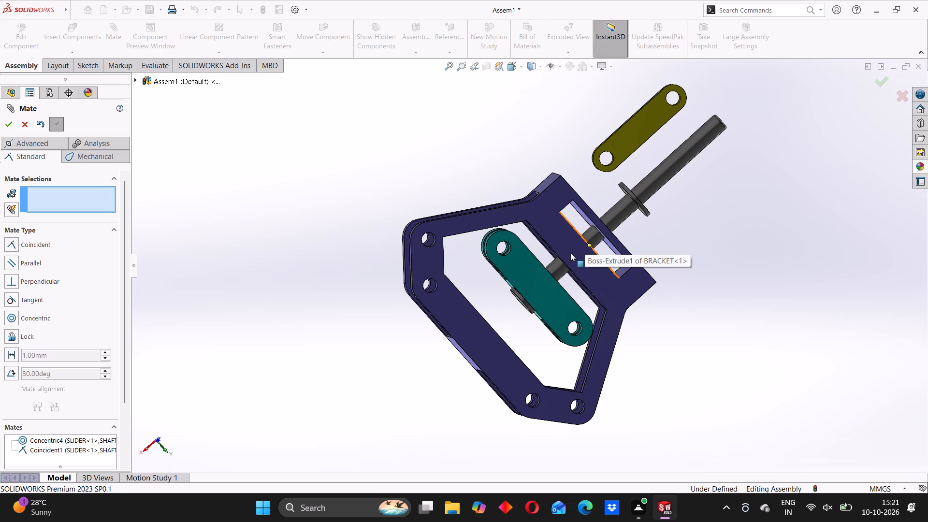
Examine the SLIDER and SHAFT inside the BRACKET from several sides and end mating.
scroll(447, 287, "up", 3)
middle_click_drag(421, 311, 435, 210)
middle_click_drag(495, 265, 458, 255)
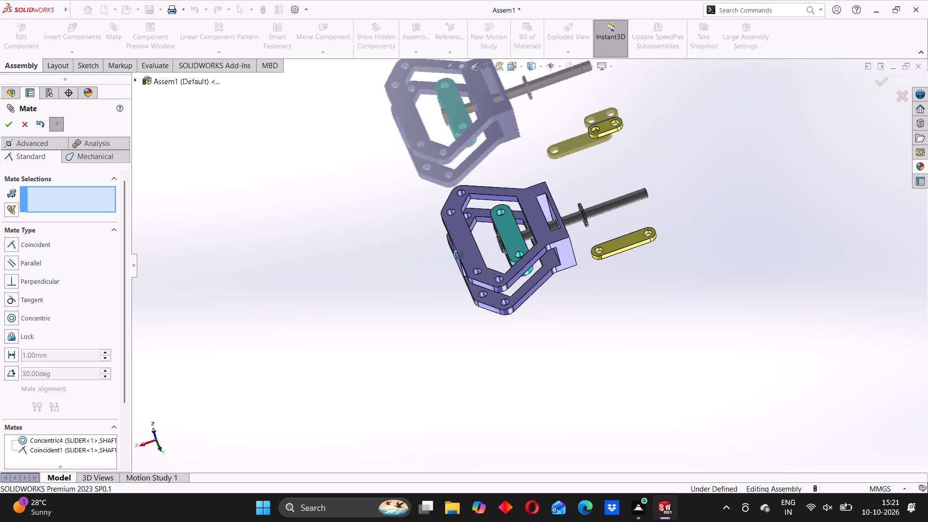
middle_click_drag(458, 255, 460, 256)
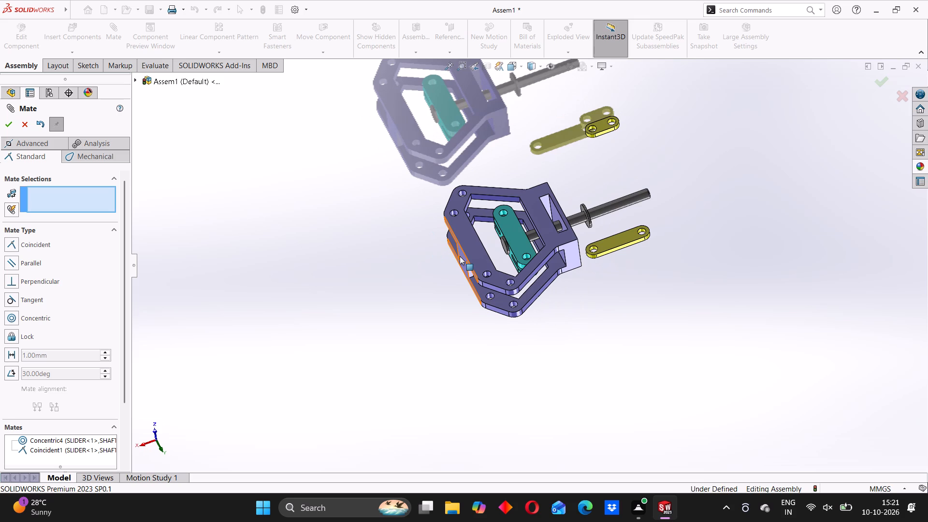
middle_click_drag(446, 244, 510, 237)
scroll(517, 222, "down", 6)
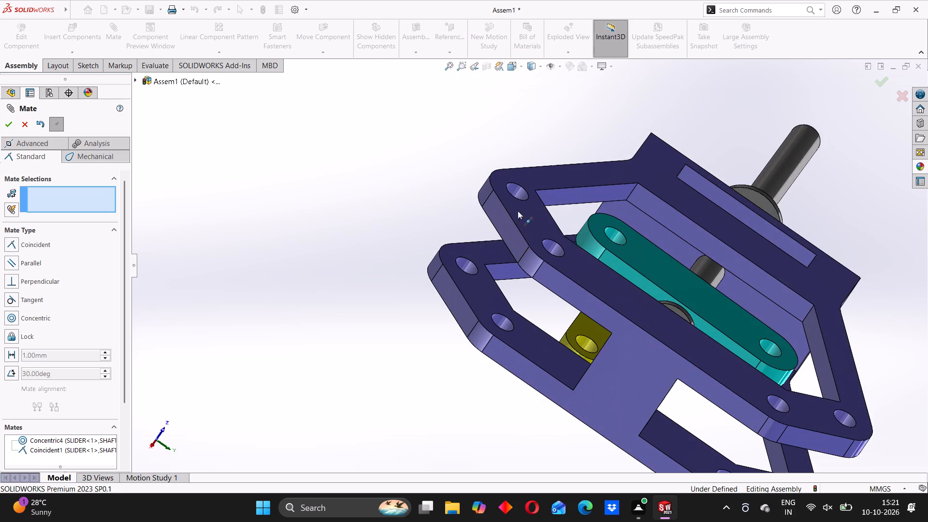
middle_click_drag(523, 217, 519, 227)
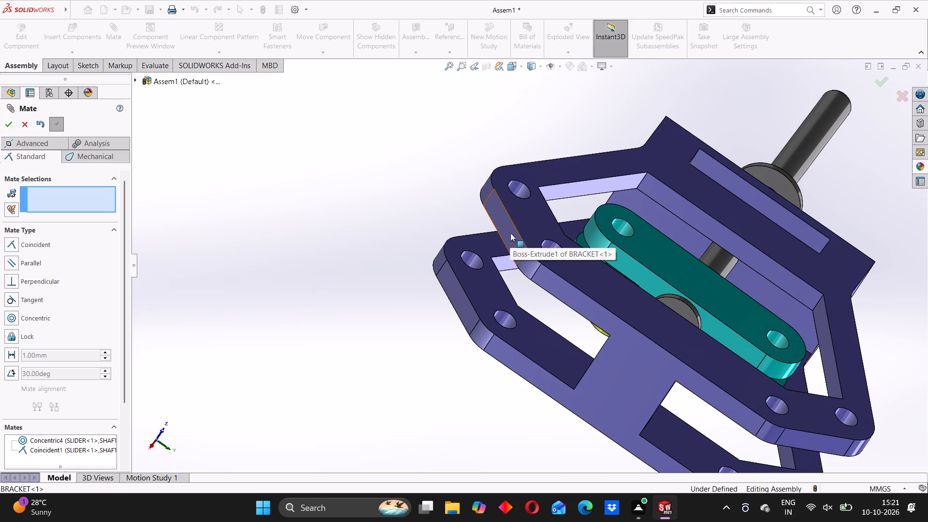
left_click(11, 123)
Insert the JAW CONNECTOR part from the ASSEMBLY 15 folder and place it beside the BRACKET.
left_click(71, 33)
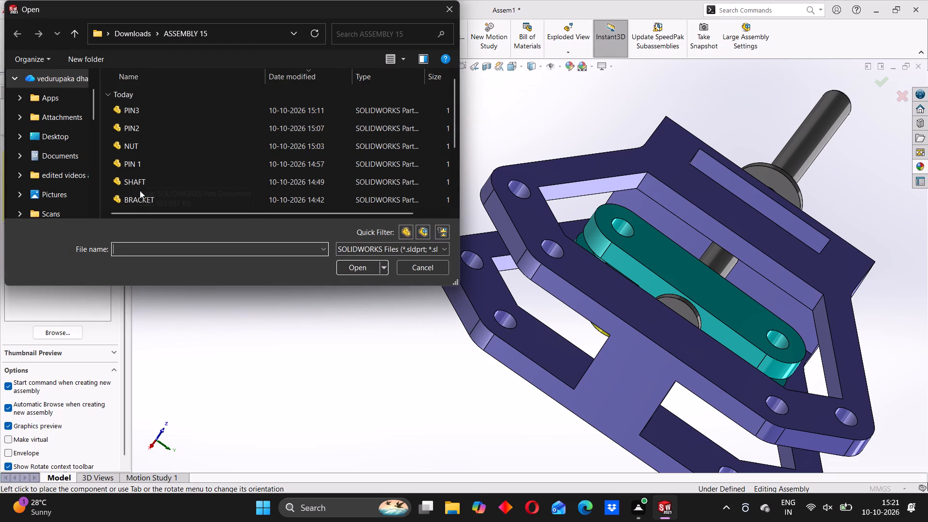
scroll(163, 173, "down", 4)
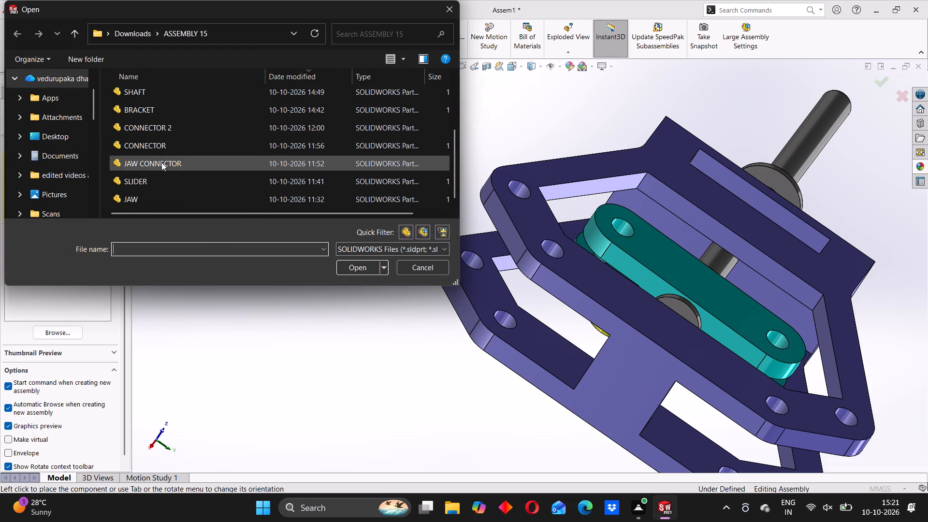
left_click(157, 162)
left_click(348, 267)
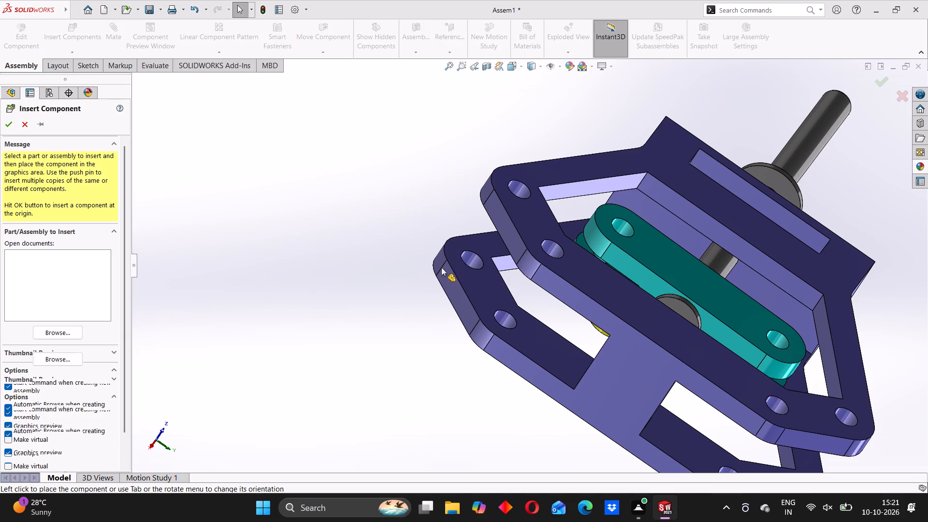
scroll(367, 282, "up", 2)
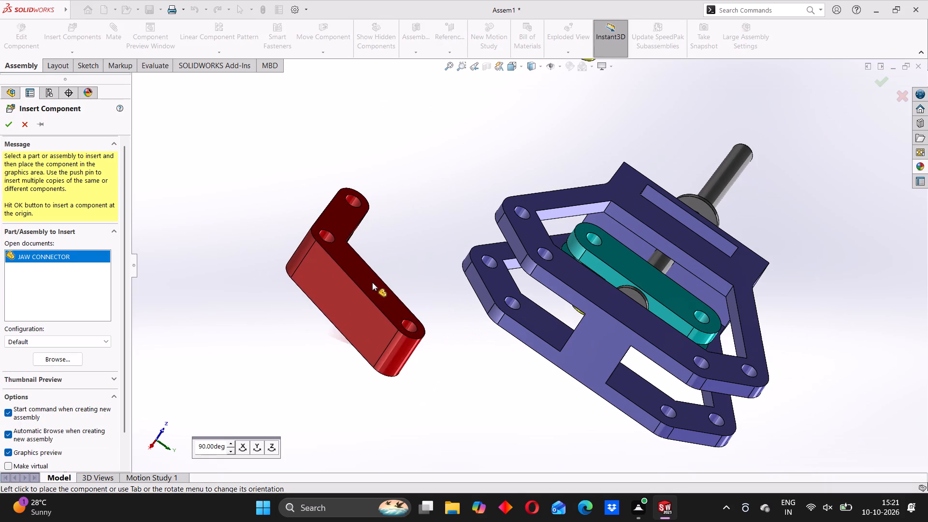
scroll(406, 295, "down", 1)
scroll(406, 295, "up", 3)
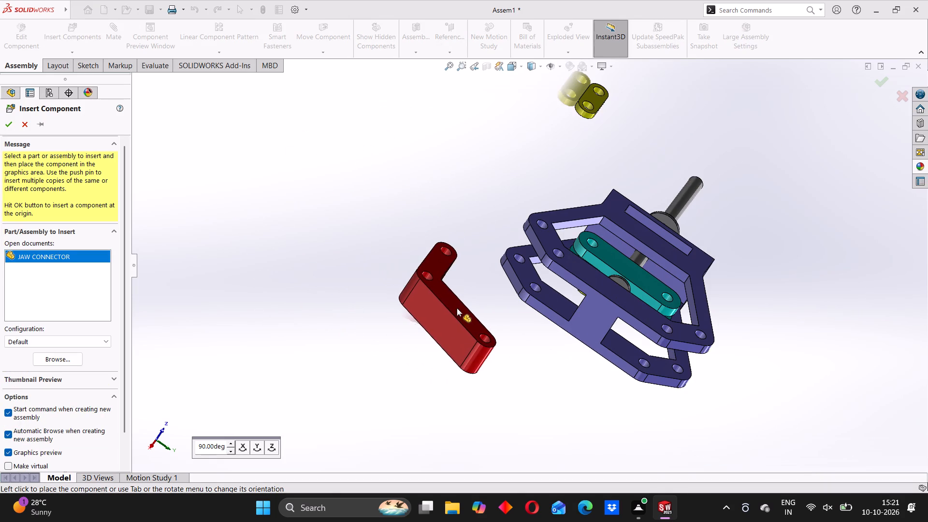
left_click(469, 292)
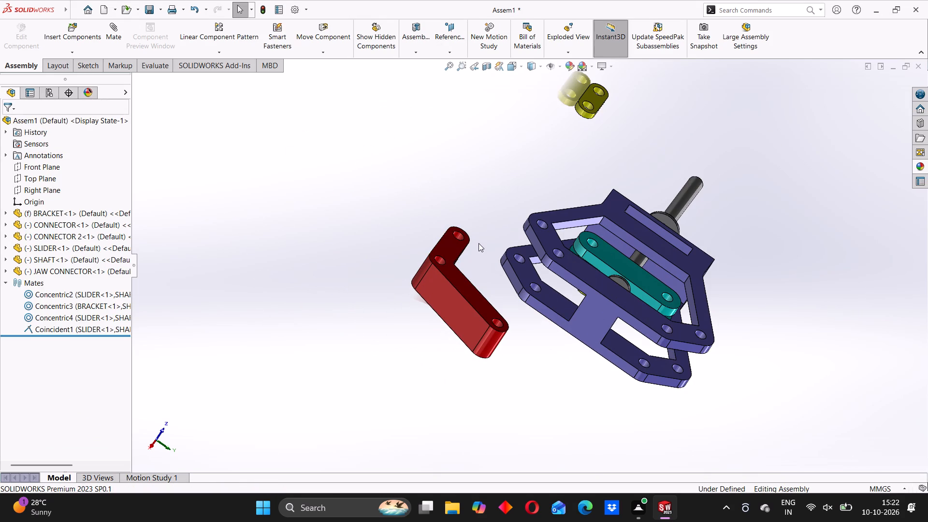
Add a concentric mate between the JAW CONNECTOR's slotted-end hole and the BRACKET's outer corner hole.
scroll(464, 244, "down", 6)
left_click(472, 221)
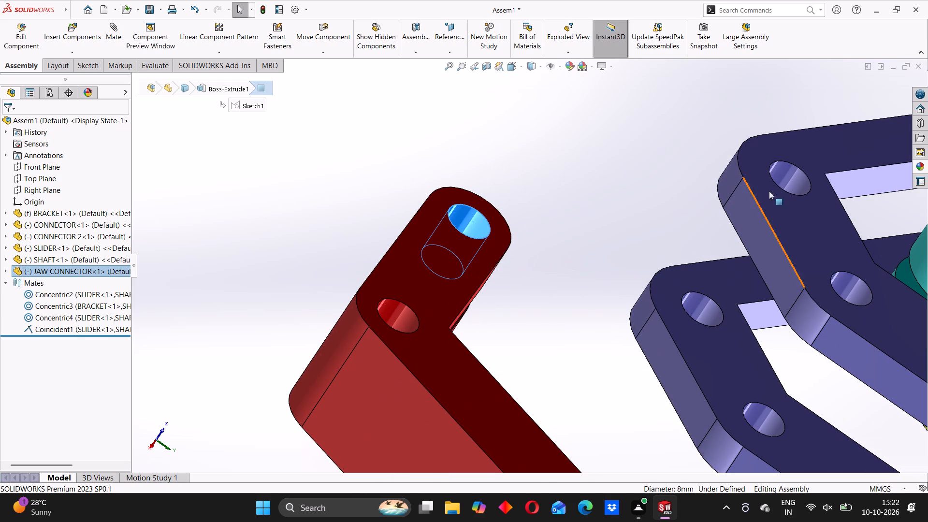
left_click(793, 173)
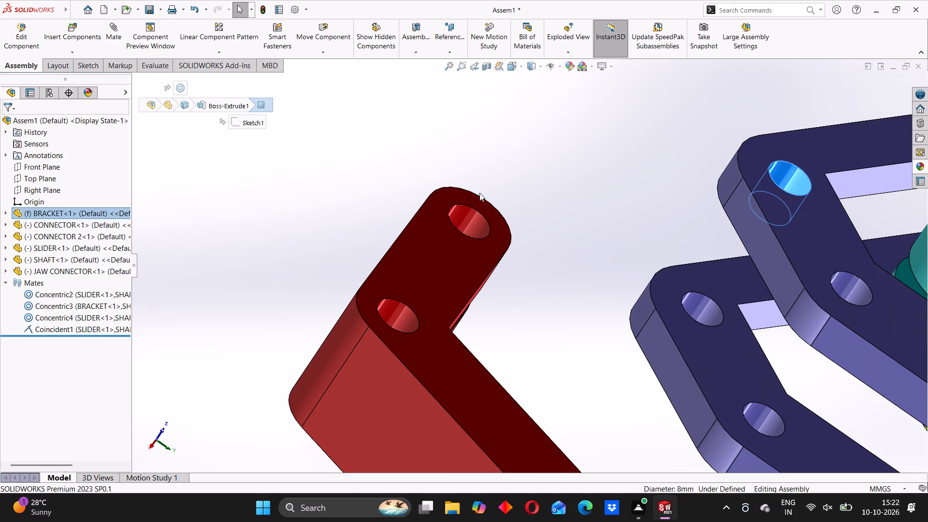
left_click(110, 36)
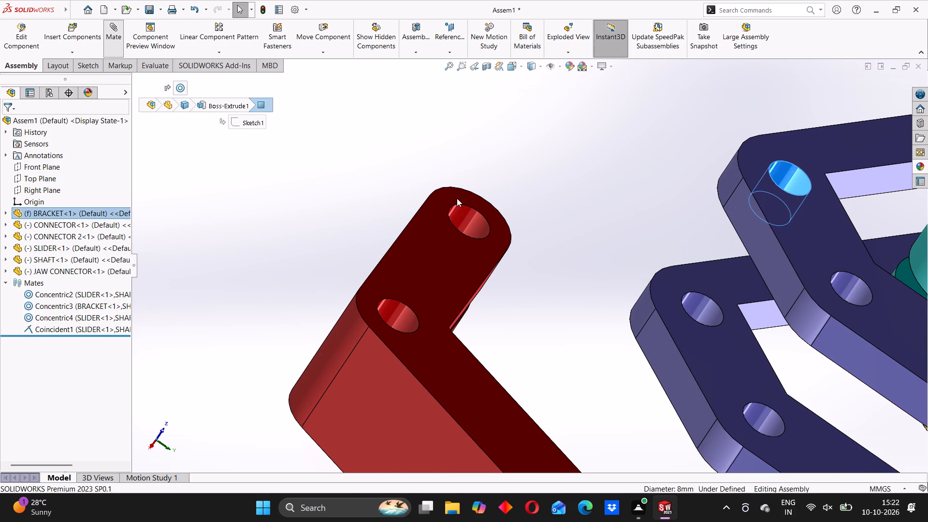
left_click(469, 220)
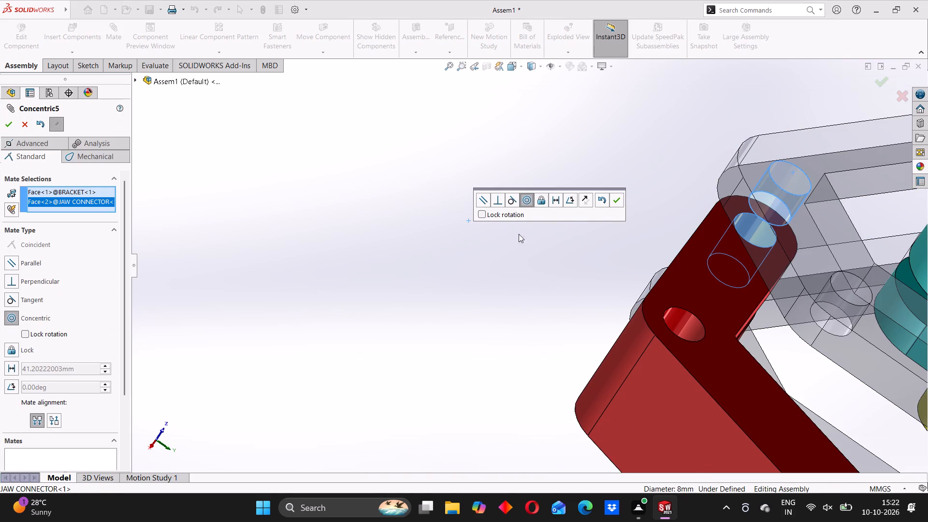
left_click(612, 198)
Slide the JAW CONNECTOR along its hole axis toward the gap between the BRACKET's two plates.
middle_click_drag(691, 263, 745, 267)
left_click_drag(642, 236, 677, 207)
left_click(665, 218)
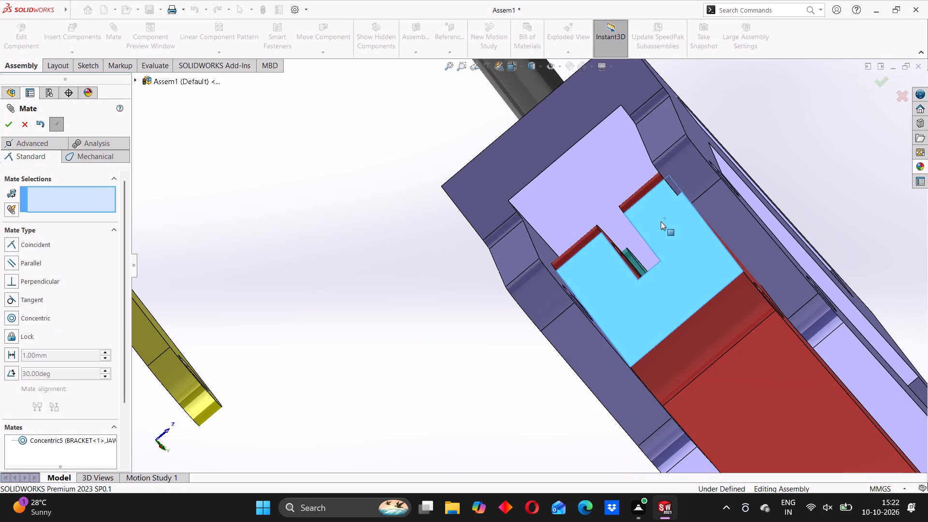
scroll(581, 260, "down", 2)
scroll(597, 261, "up", 1)
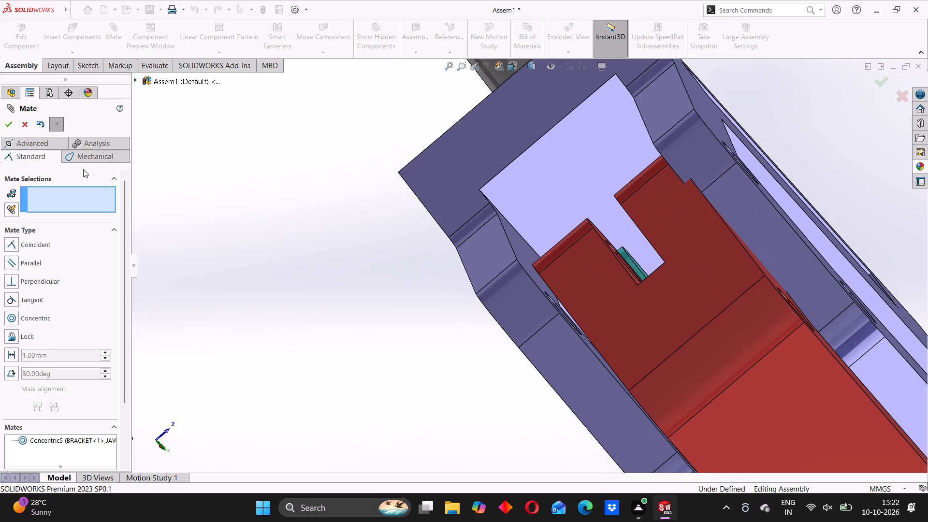
Add a centered width mate with the BRACKET plates' inner faces as width references and the JAW CONNECTOR's two outer side faces as tabs.
left_click(43, 139)
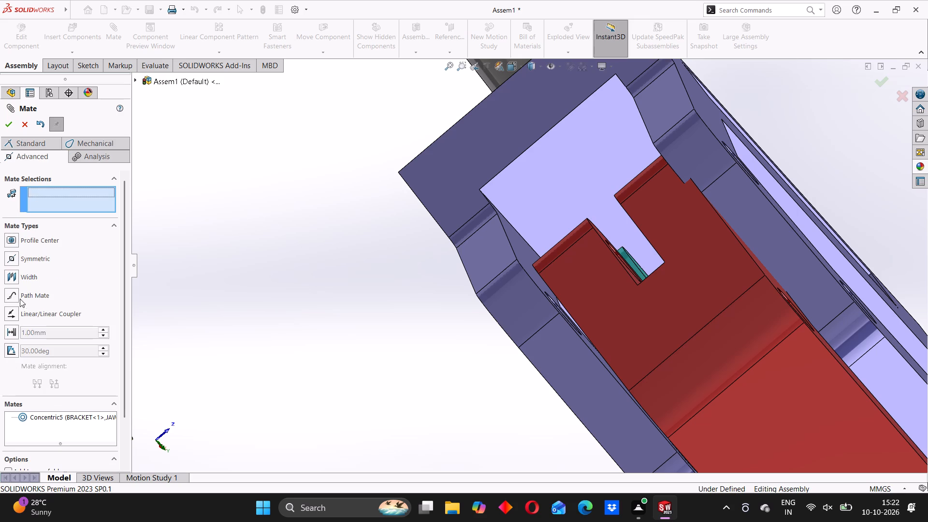
left_click(7, 276)
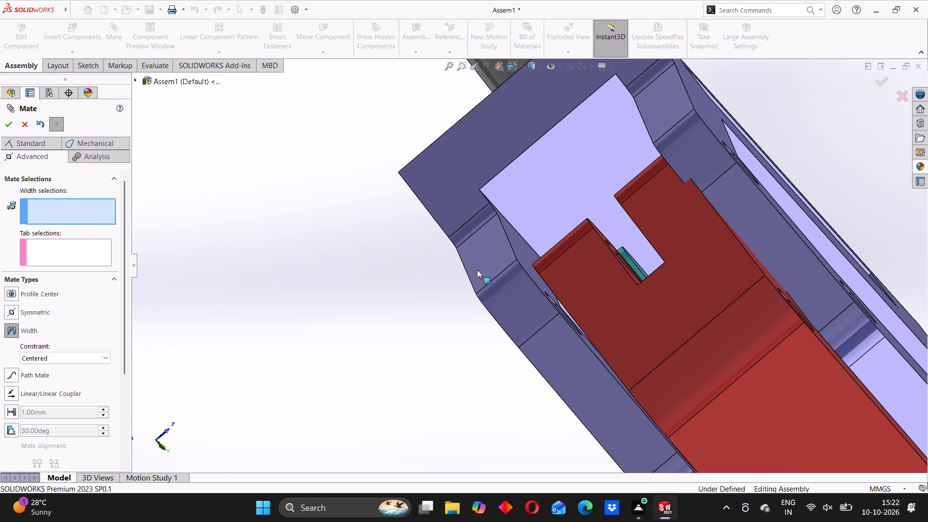
scroll(581, 276, "down", 1)
scroll(588, 280, "up", 3)
middle_click_drag(610, 317, 623, 290)
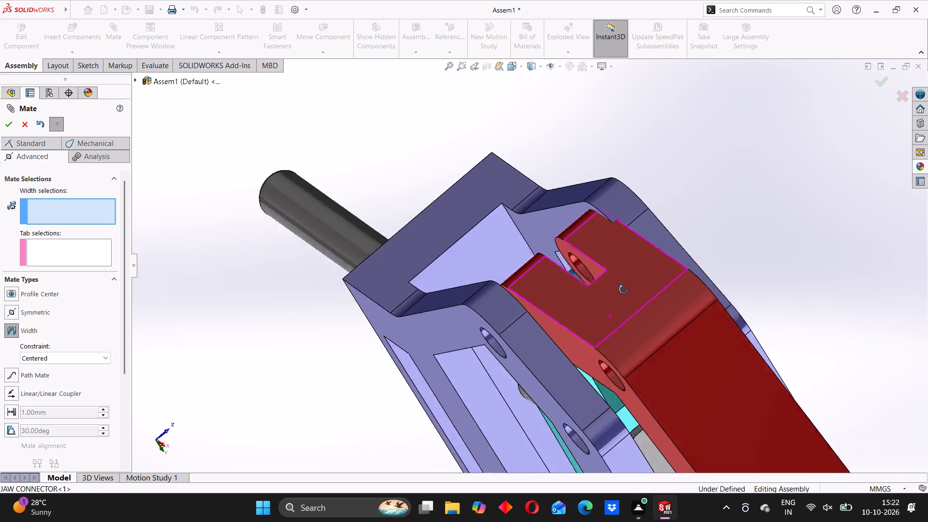
middle_click_drag(623, 290, 635, 277)
middle_click_drag(560, 344, 518, 419)
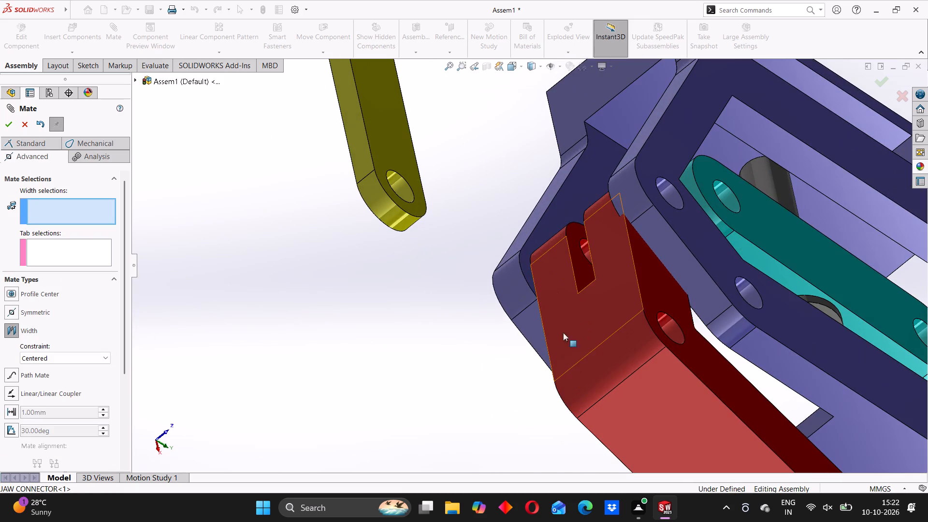
scroll(577, 290, "down", 3)
scroll(549, 274, "up", 3)
middle_click_drag(549, 274, 568, 351)
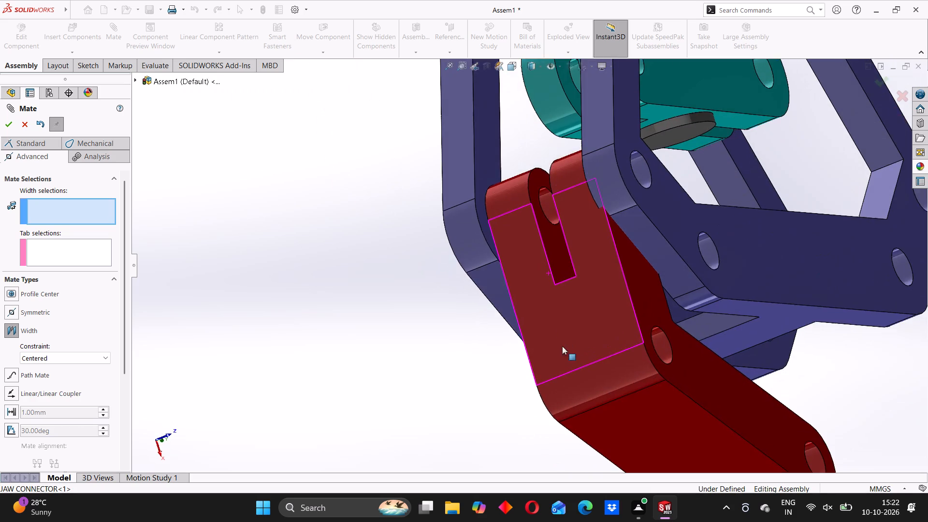
middle_click_drag(534, 281, 579, 265)
middle_click_drag(564, 267, 545, 290)
left_click_drag(496, 245, 526, 229)
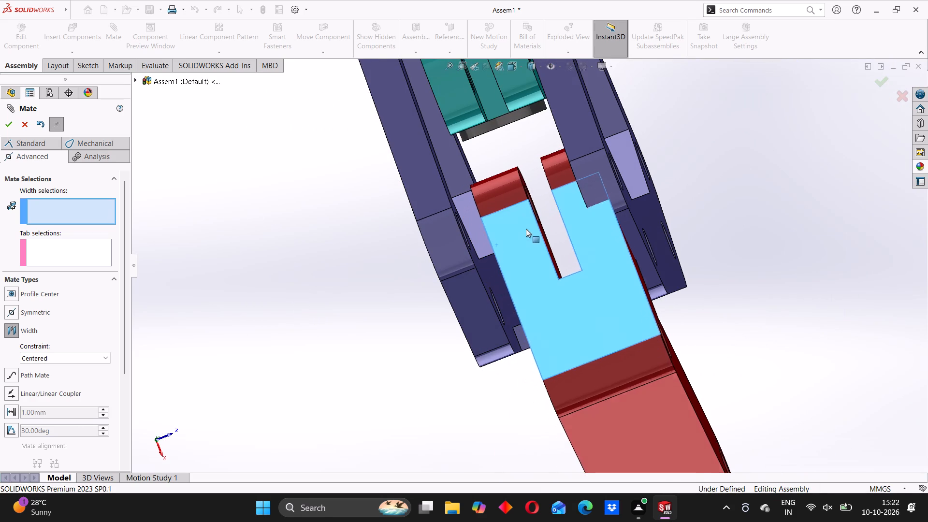
left_click_drag(526, 229, 526, 229)
middle_click_drag(493, 254, 487, 261)
left_click(442, 276)
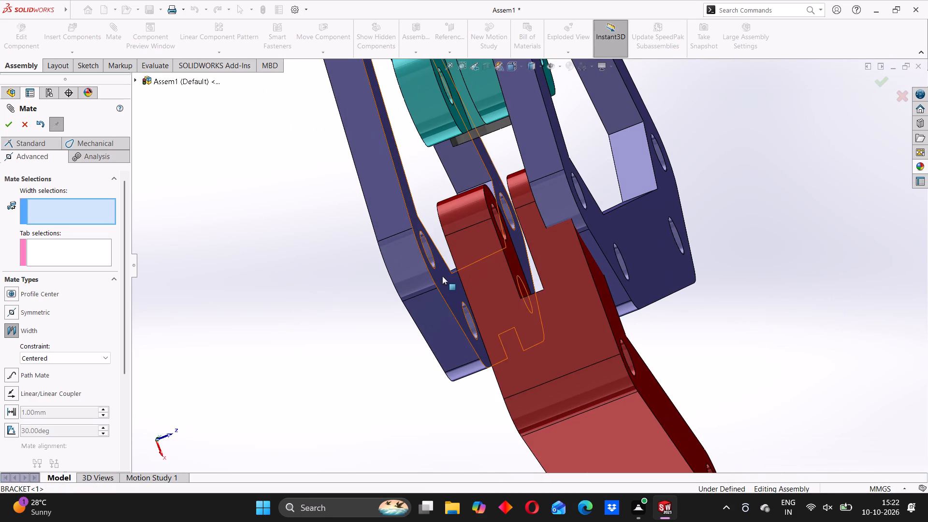
scroll(509, 257, "up", 2)
middle_click_drag(516, 288, 544, 258)
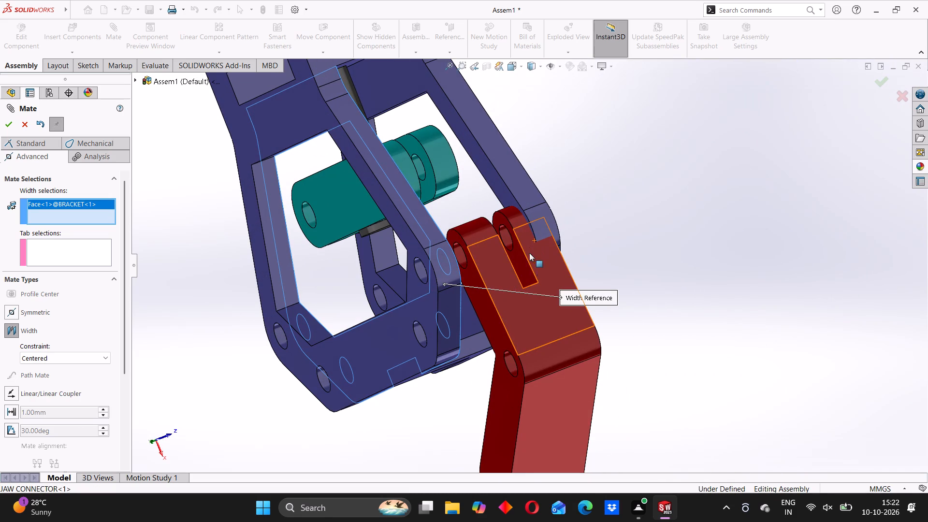
left_click_drag(547, 265, 536, 282)
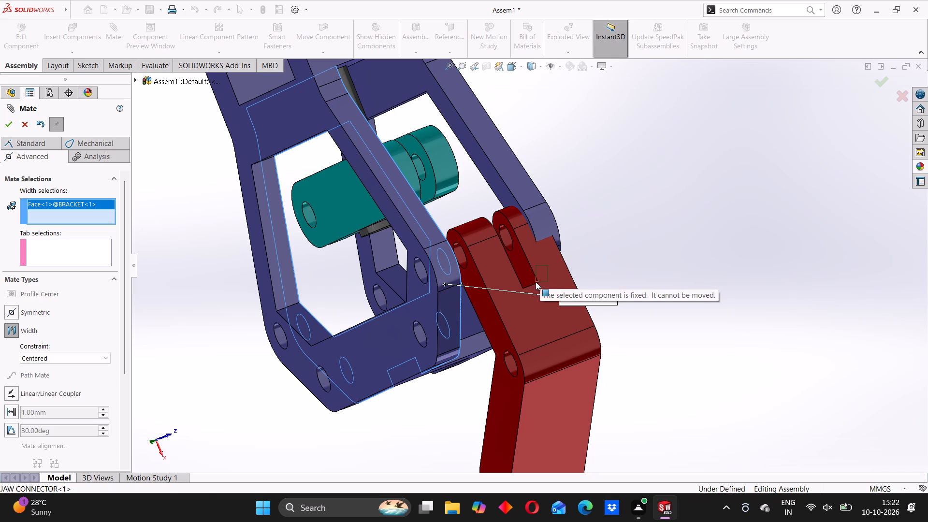
left_click_drag(536, 282, 522, 286)
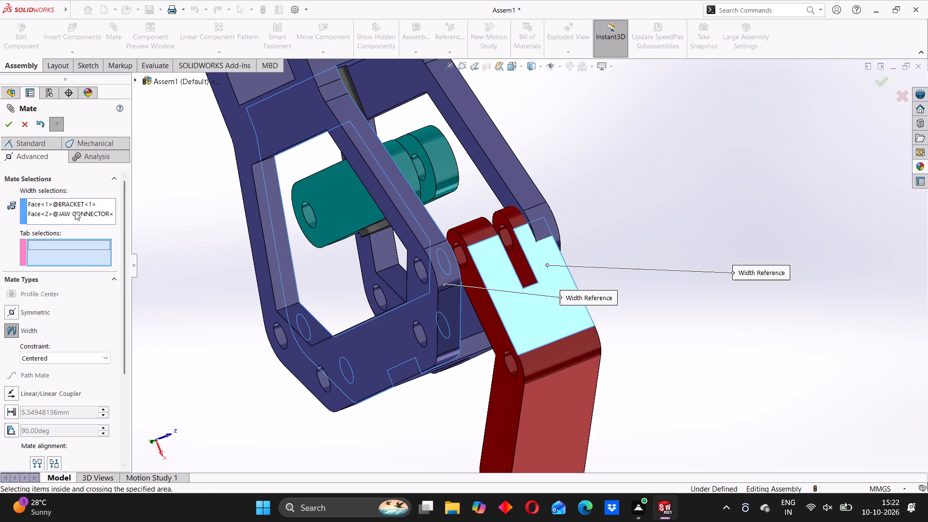
right_click(75, 212)
left_click(95, 232)
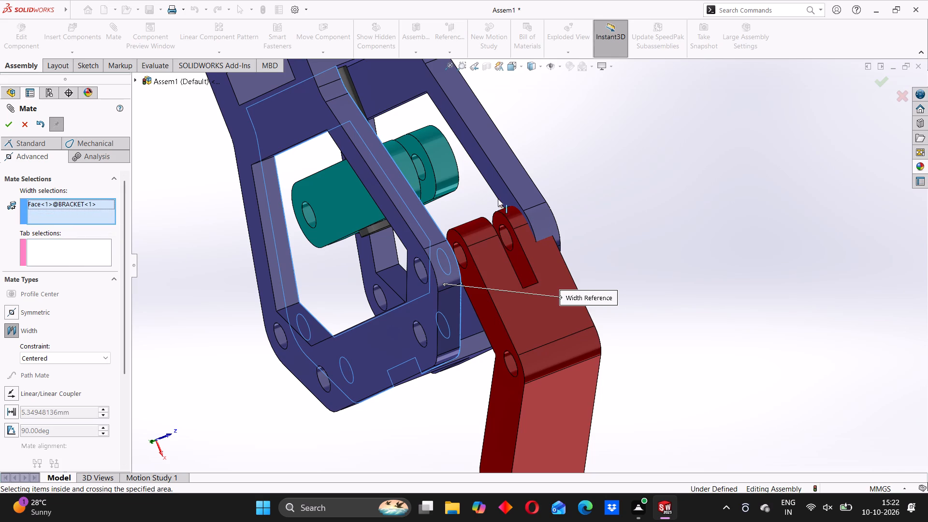
left_click(501, 194)
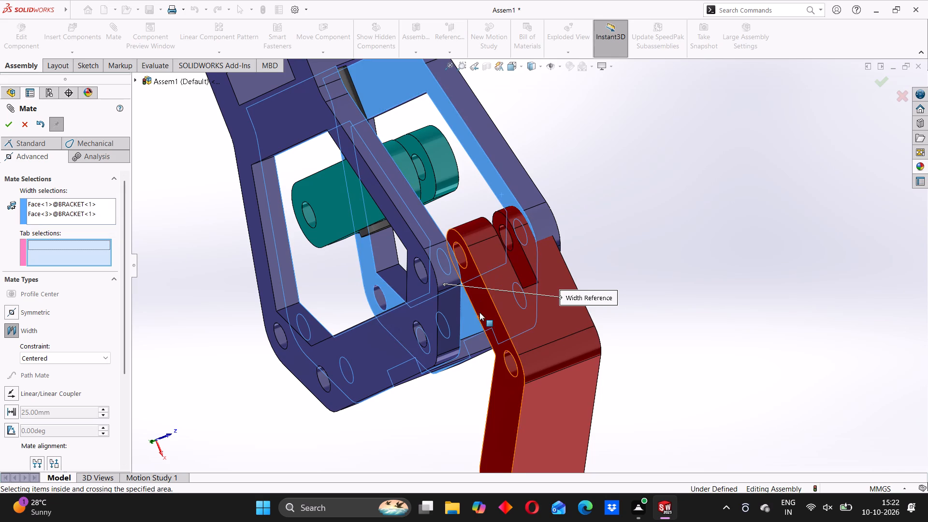
left_click(479, 312)
middle_click_drag(541, 304, 497, 335)
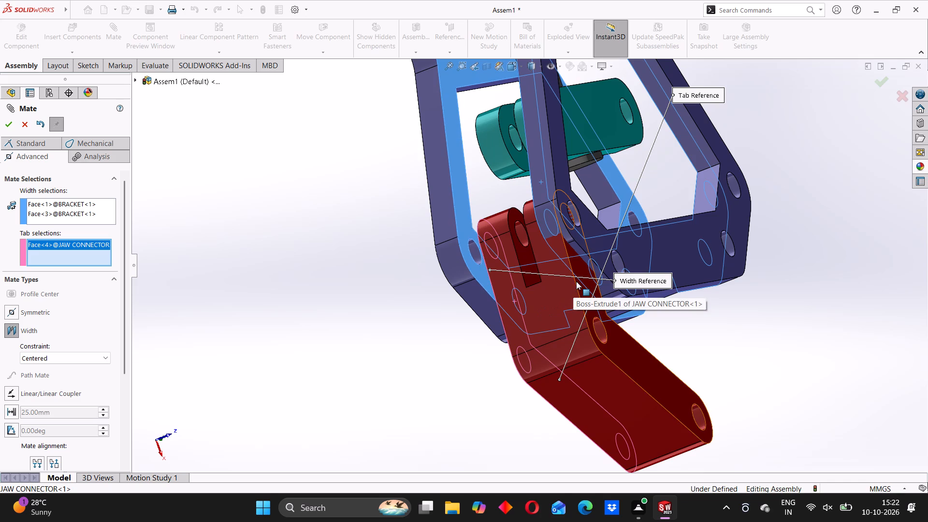
left_click(580, 288)
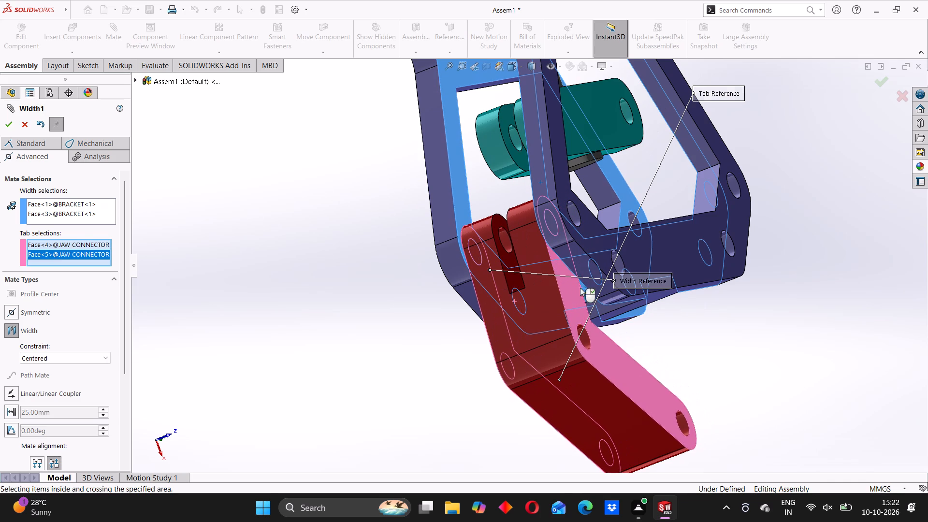
left_click(7, 125)
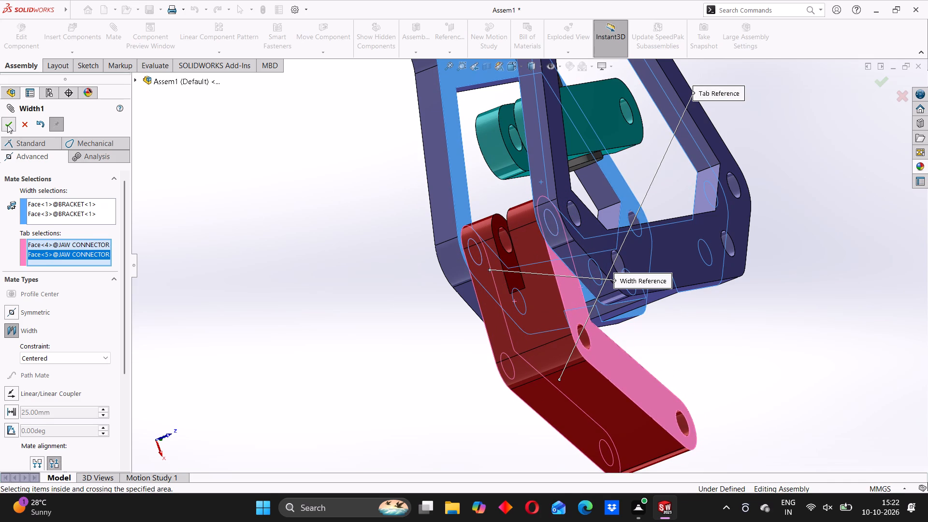
Swing the JAW CONNECTOR about its BRACKET hole so its long arm angles further away from the BRACKET, and end mating.
scroll(608, 321, "up", 6)
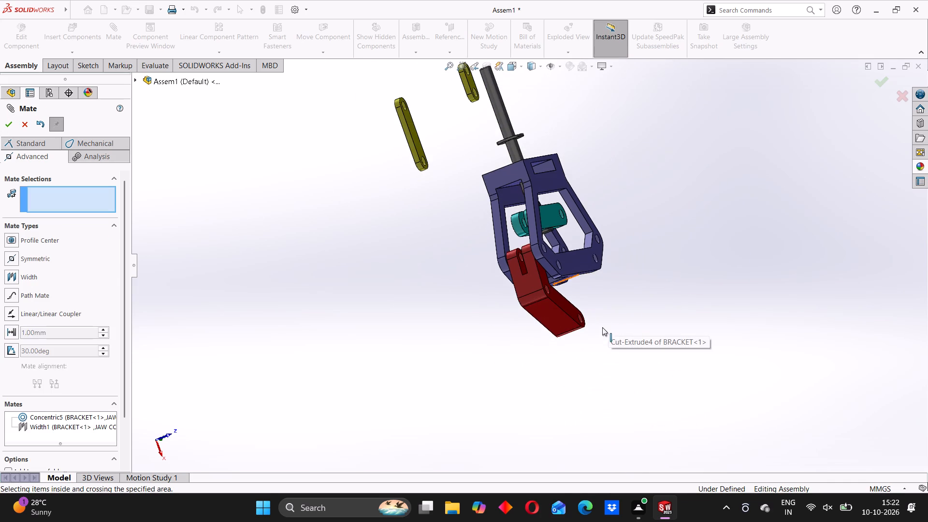
scroll(602, 330, "up", 2)
middle_click_drag(594, 329, 520, 324)
scroll(484, 303, "down", 5)
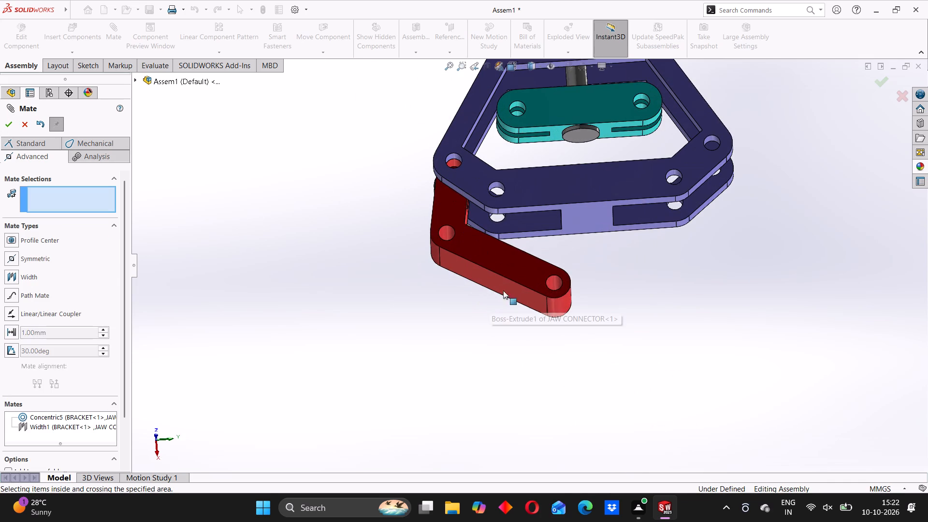
left_click_drag(539, 288, 545, 335)
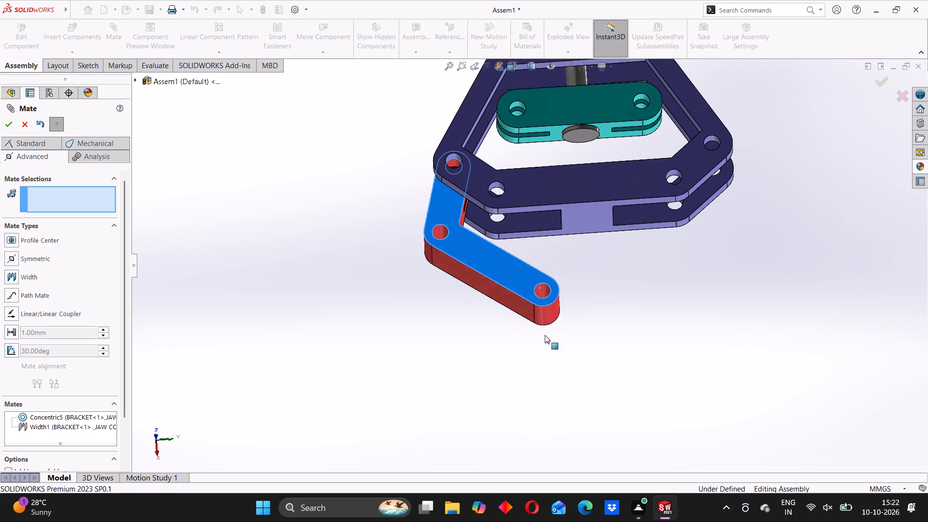
left_click_drag(545, 335, 483, 350)
left_click(391, 306)
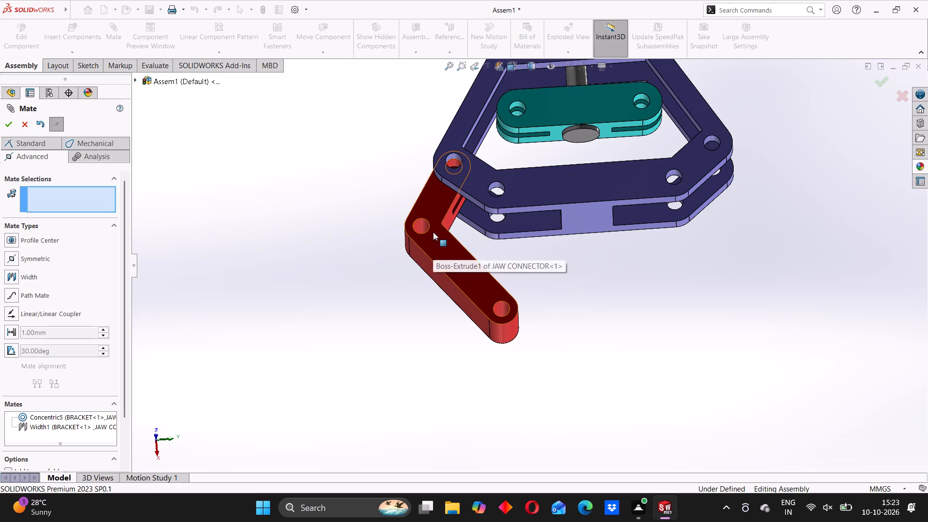
scroll(464, 205, "up", 2)
scroll(480, 179, "down", 2)
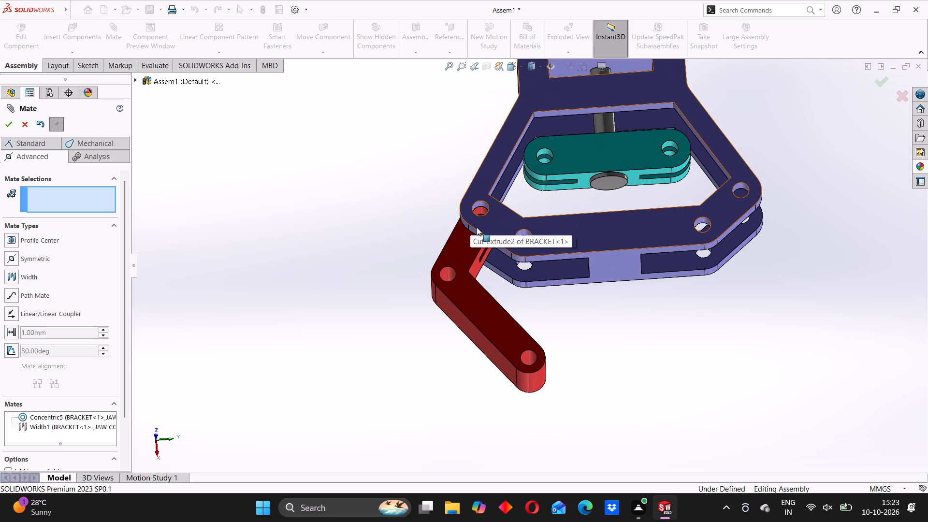
left_click(20, 125)
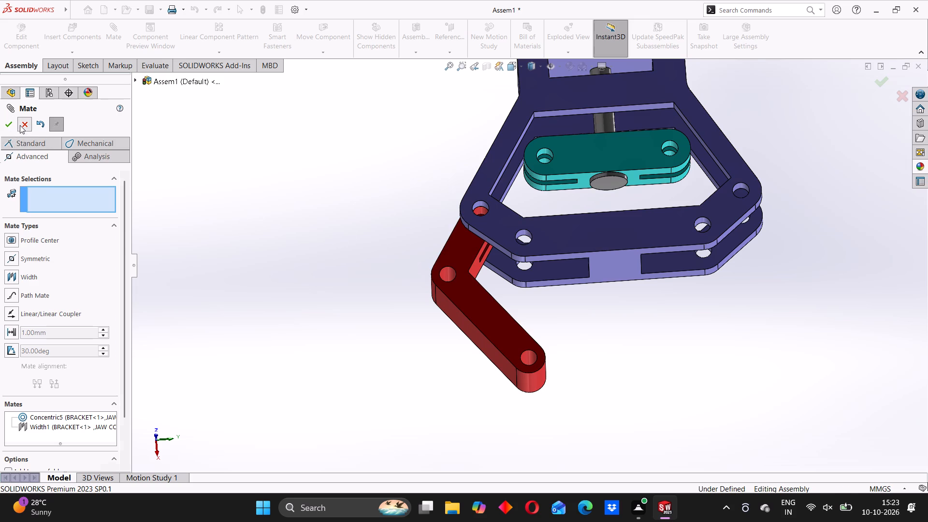
Insert the PIN 1 part from the ASSEMBLY 15 folder and place it in open space beside the BRACKET.
left_click(73, 31)
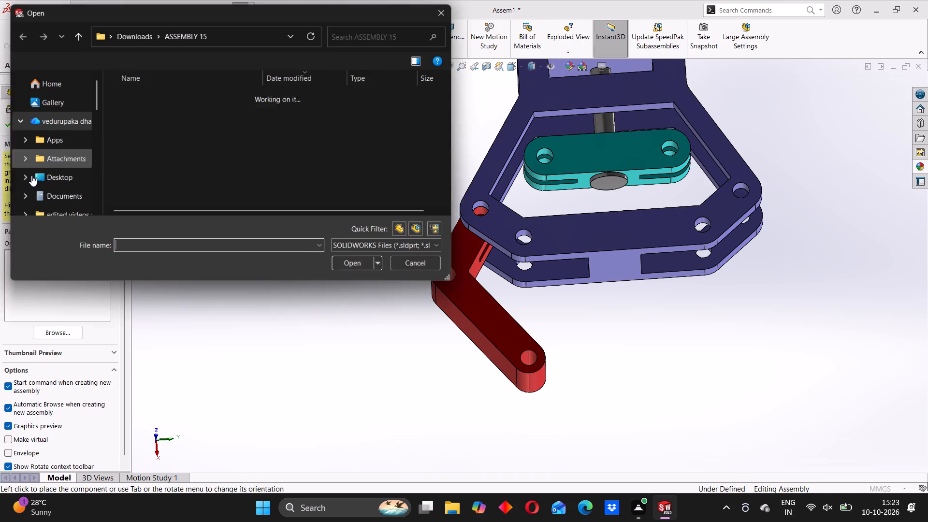
scroll(150, 156, "down", 2)
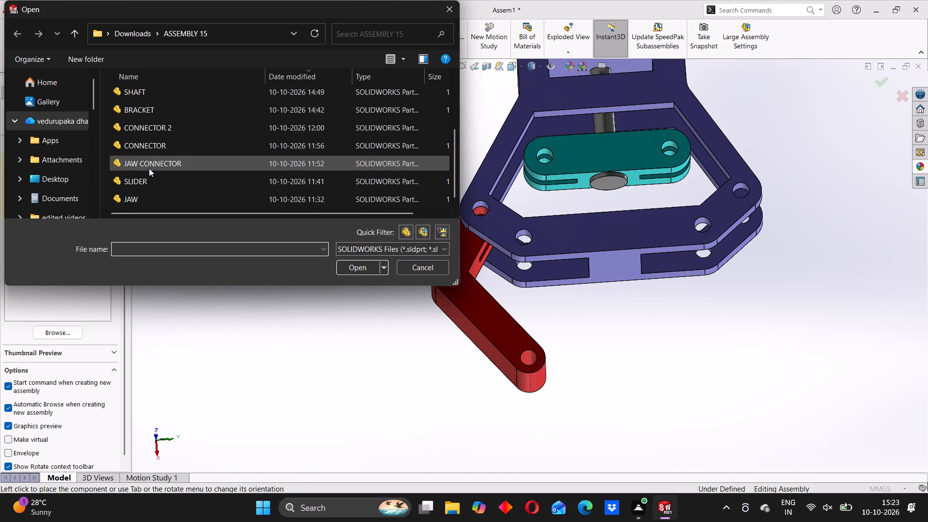
scroll(149, 168, "down", 4)
scroll(149, 168, "up", 3)
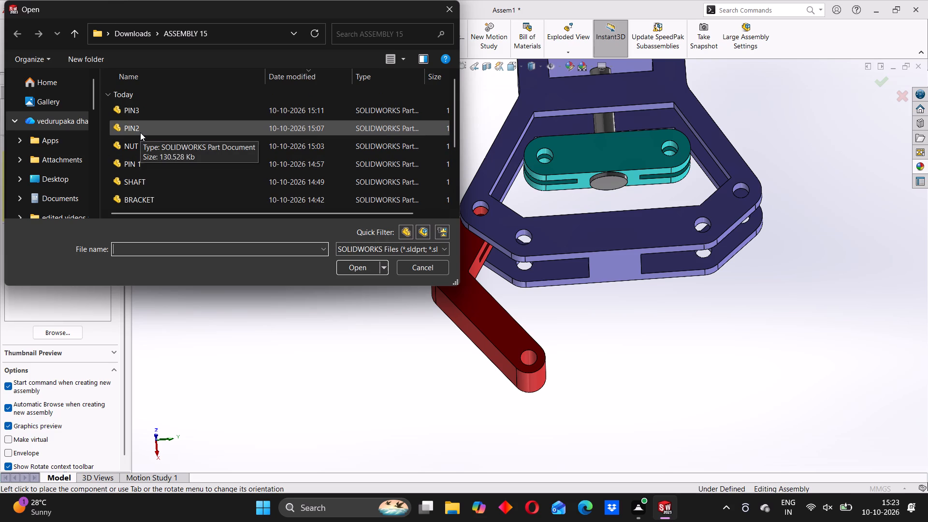
left_click(137, 157)
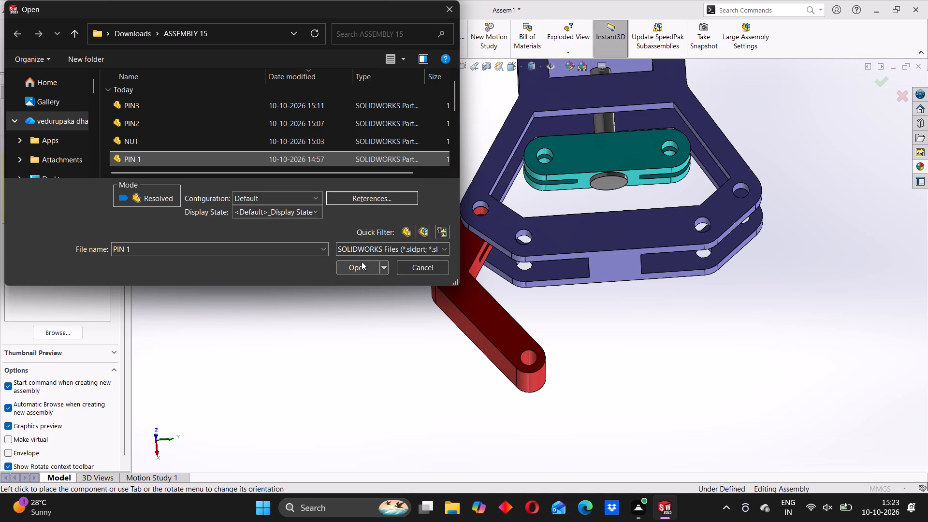
left_click(362, 261)
middle_click_drag(448, 211, 493, 212)
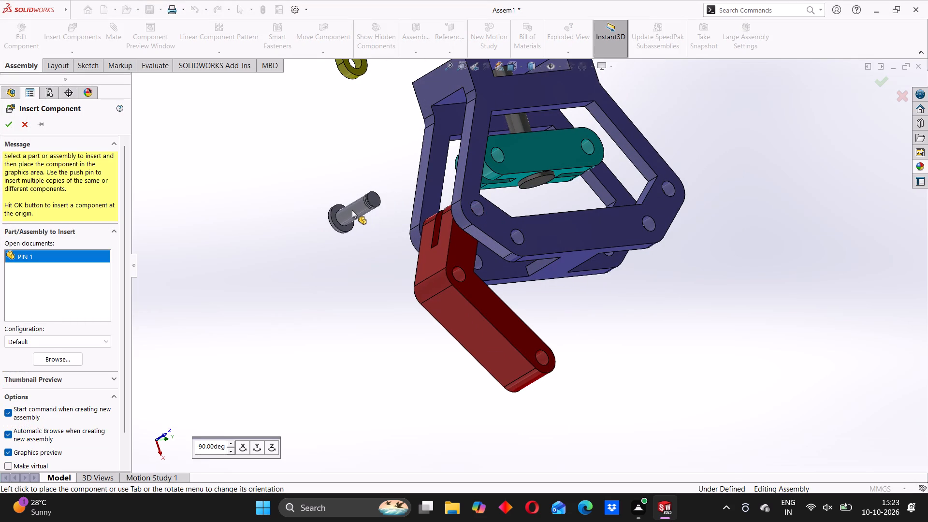
left_click(353, 207)
Rotate PIN 1 freely end for end so its head points toward the BRACKET.
left_click(324, 53)
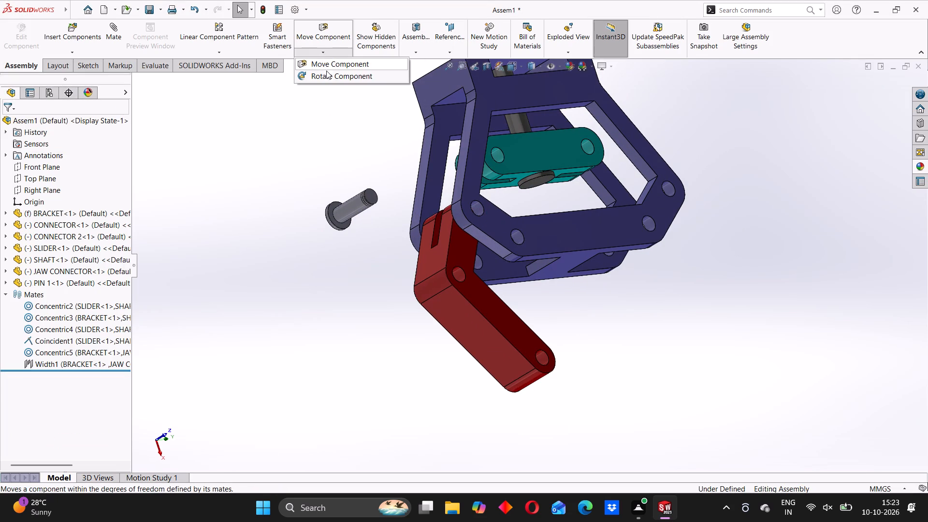
left_click(327, 79)
left_click_drag(372, 200, 318, 322)
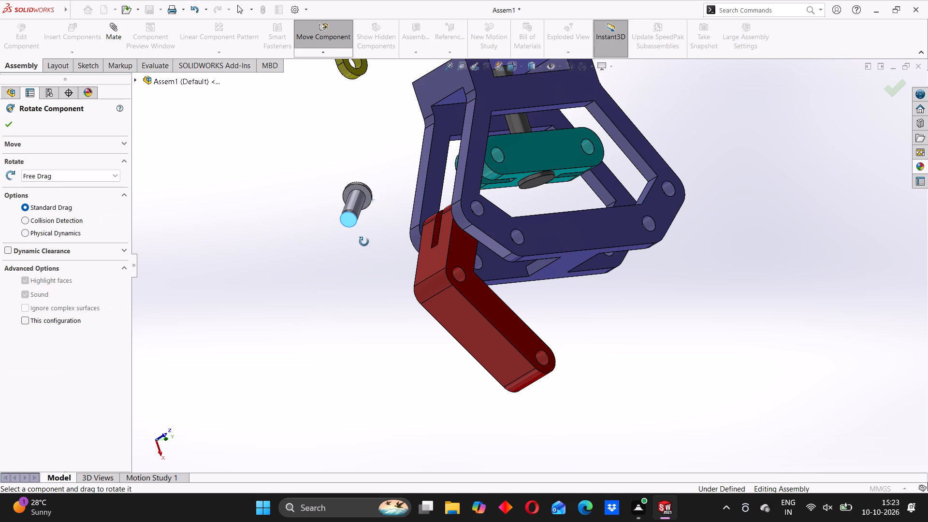
left_click_drag(361, 196, 288, 316)
left_click_drag(368, 197, 338, 242)
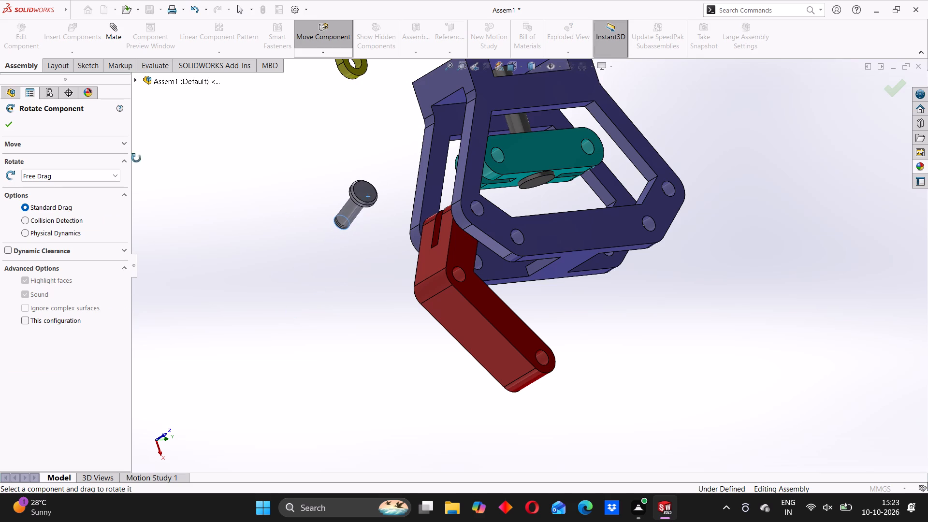
left_click(14, 122)
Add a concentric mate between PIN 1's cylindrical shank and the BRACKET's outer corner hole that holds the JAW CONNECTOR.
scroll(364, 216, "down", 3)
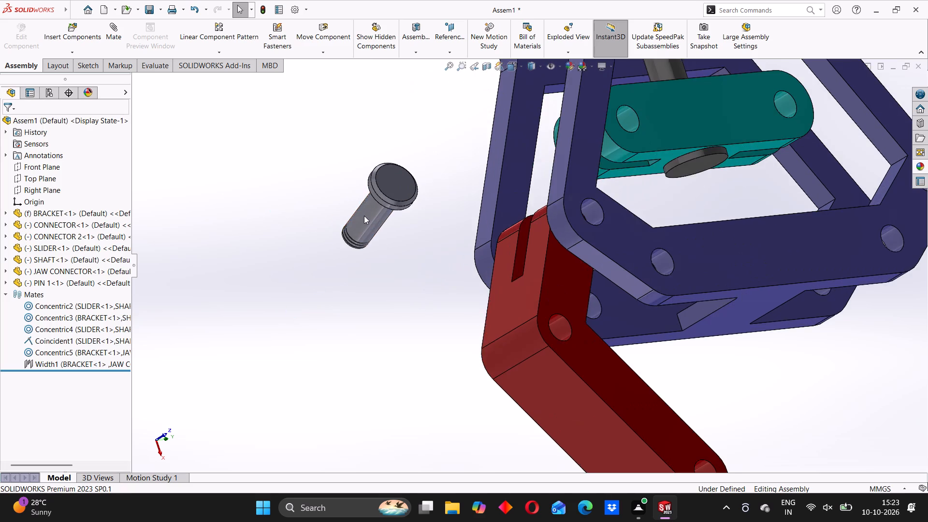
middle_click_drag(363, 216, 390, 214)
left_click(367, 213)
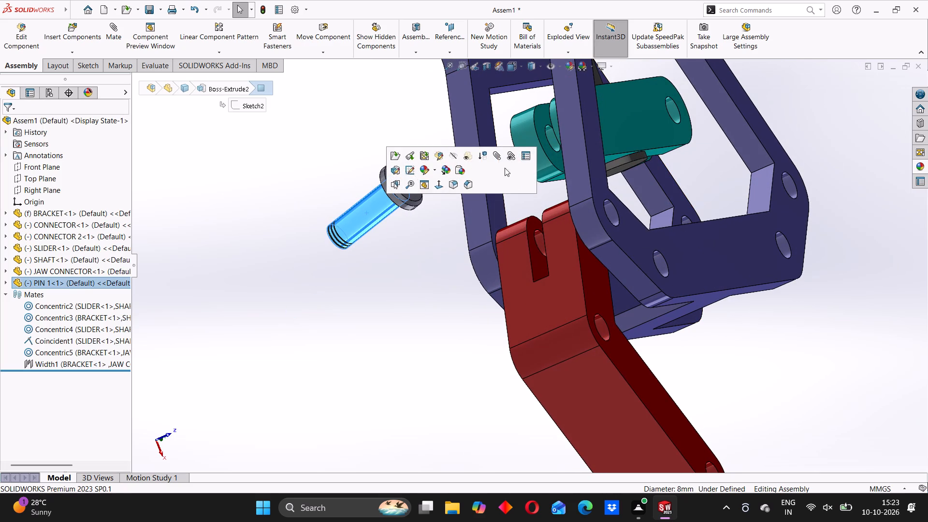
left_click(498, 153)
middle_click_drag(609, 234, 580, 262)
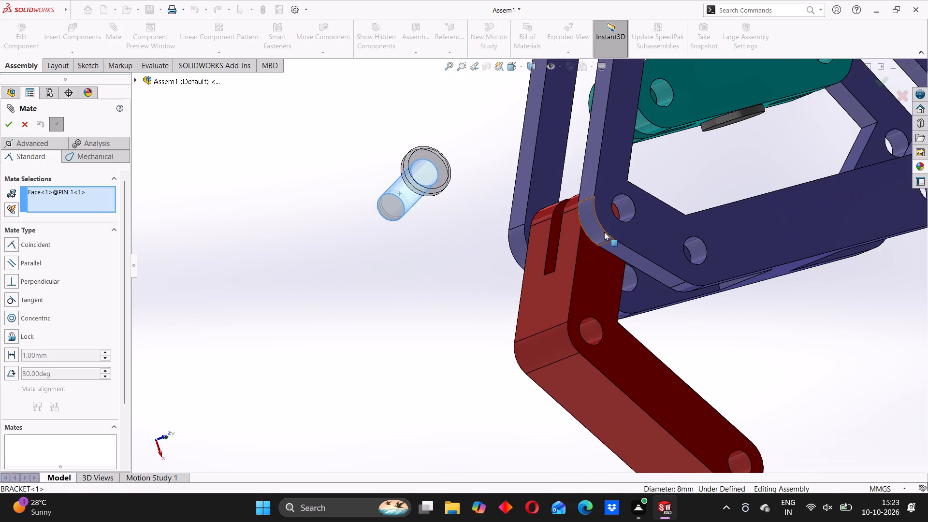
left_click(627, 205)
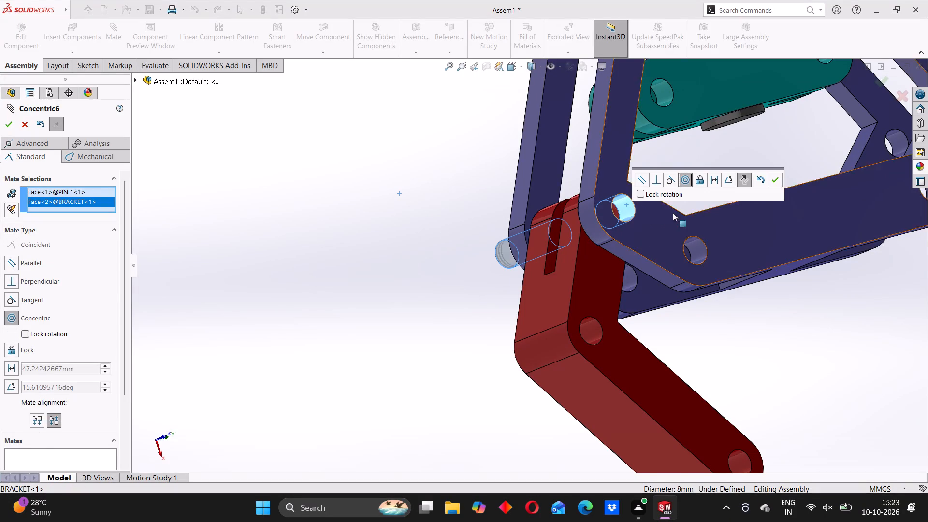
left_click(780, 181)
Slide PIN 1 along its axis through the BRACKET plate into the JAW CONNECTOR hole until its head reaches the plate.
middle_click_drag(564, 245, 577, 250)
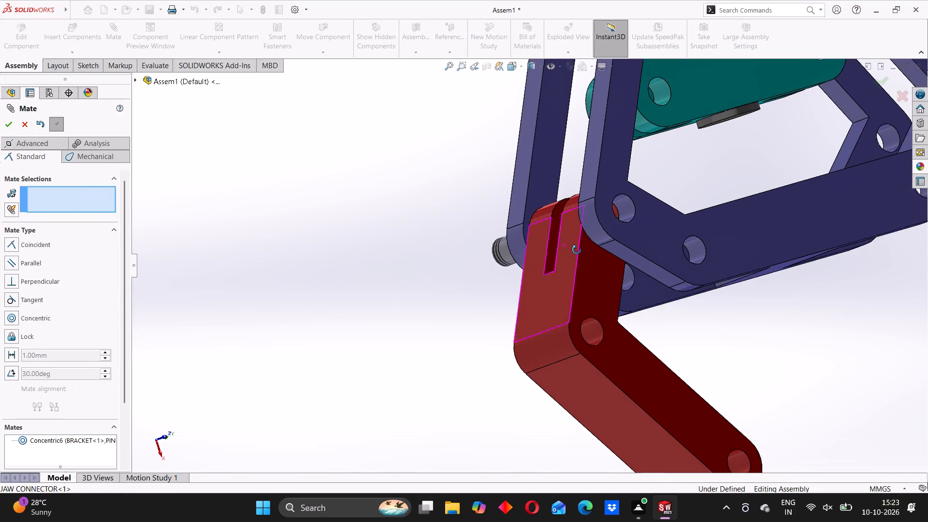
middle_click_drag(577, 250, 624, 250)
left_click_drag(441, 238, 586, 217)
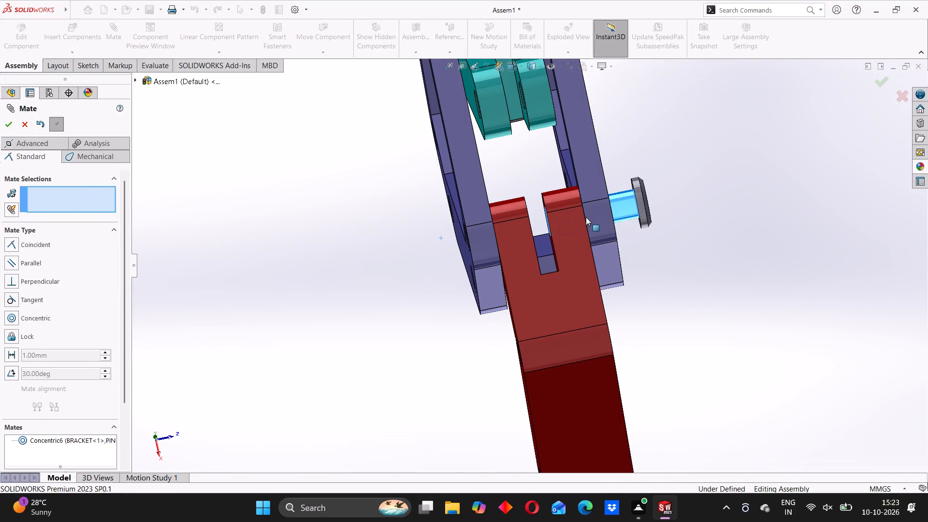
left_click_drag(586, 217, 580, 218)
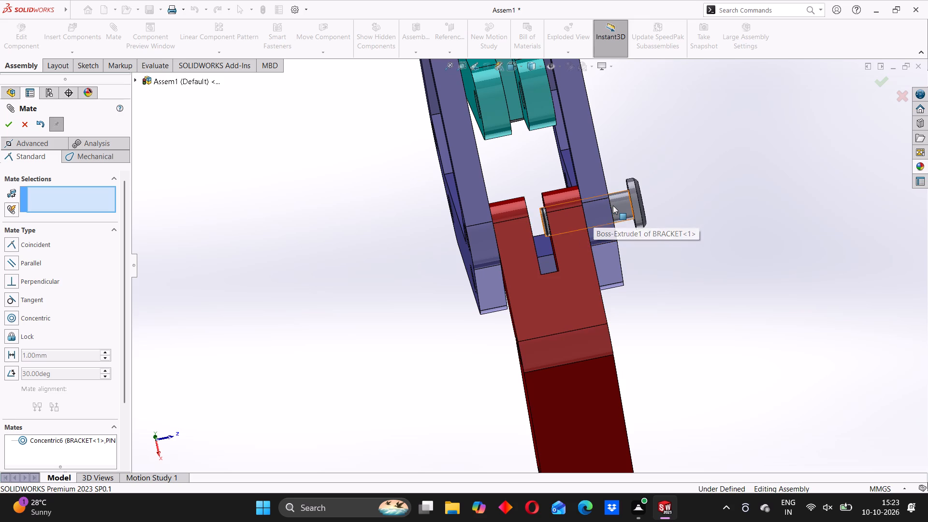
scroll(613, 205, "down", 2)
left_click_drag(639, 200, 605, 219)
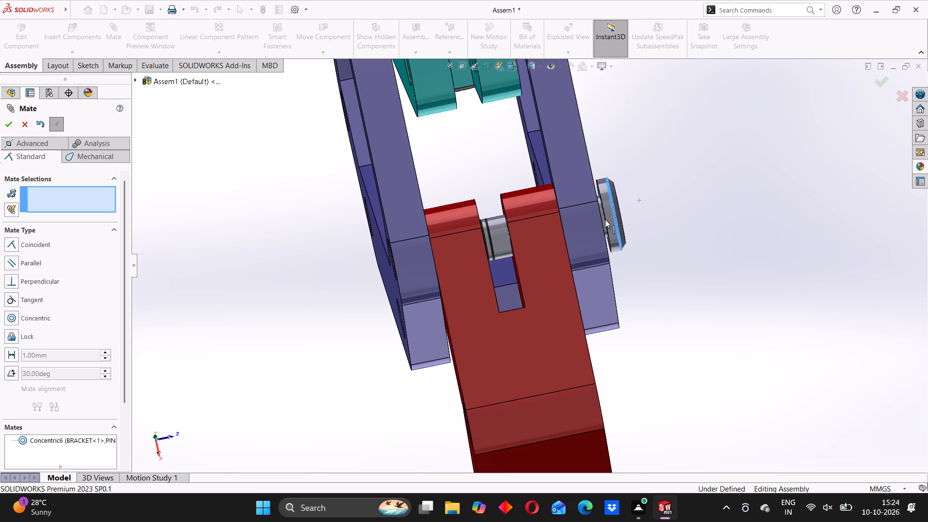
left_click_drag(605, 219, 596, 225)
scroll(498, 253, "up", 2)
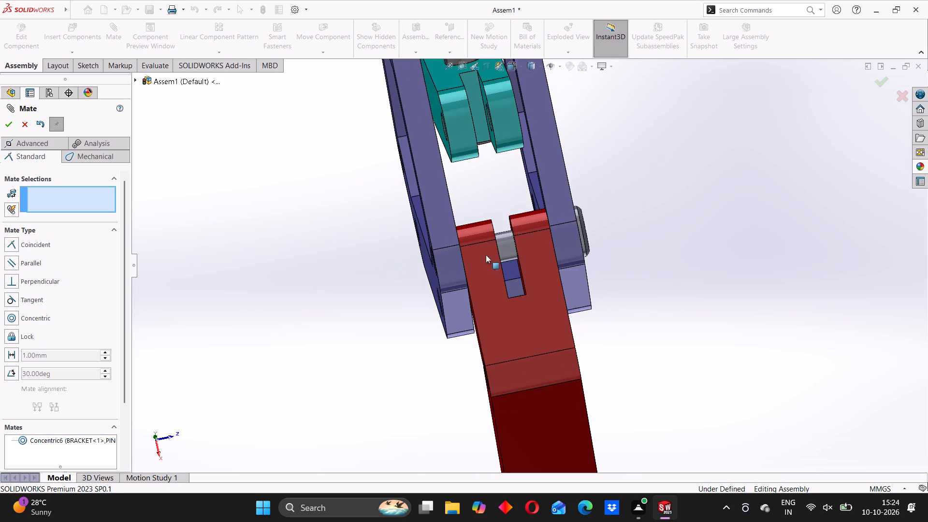
Examine PIN 1's reach through the JAW CONNECTOR and BRACKET, clear the stray PIN 1 point from the mate selections, and end mating.
middle_click_drag(486, 255, 514, 273)
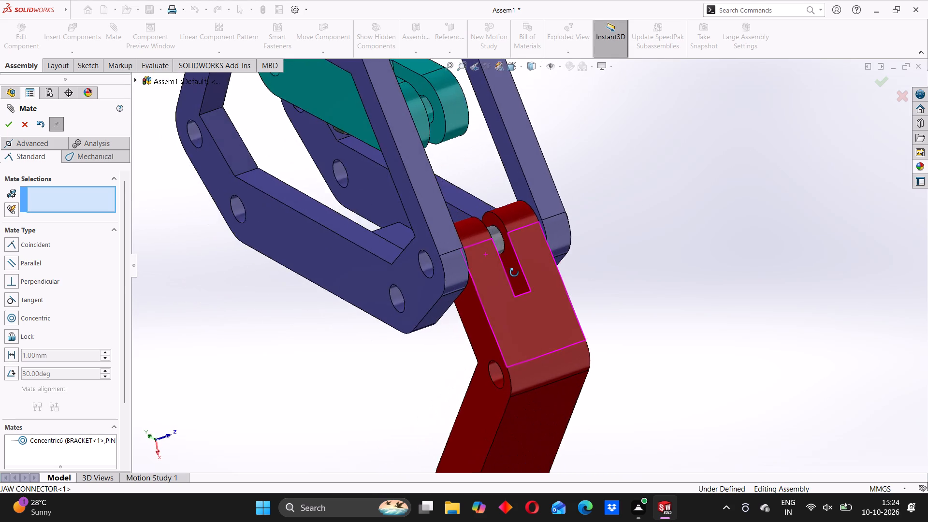
middle_click_drag(514, 273, 440, 293)
scroll(523, 241, "up", 4)
left_click_drag(542, 244, 564, 235)
scroll(469, 244, "down", 5)
middle_click_drag(520, 255, 550, 268)
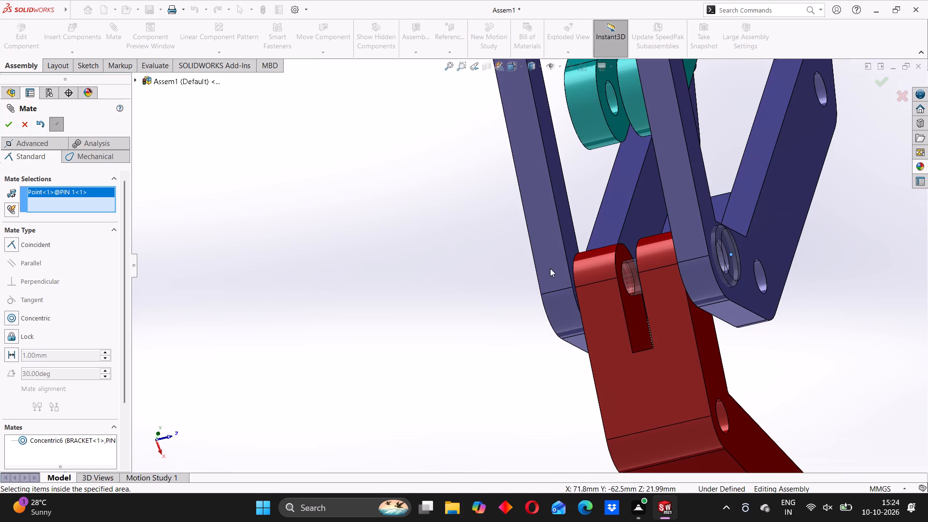
right_click(79, 192)
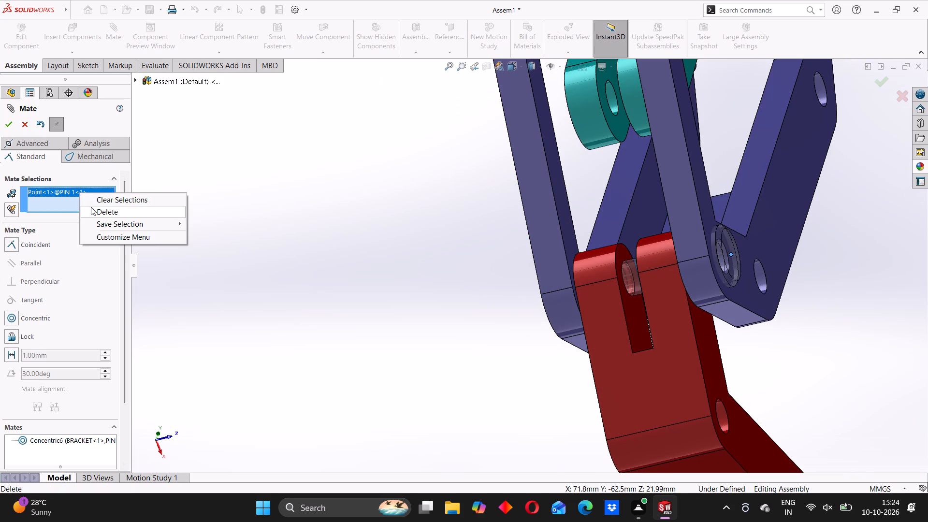
left_click(91, 207)
left_click(5, 123)
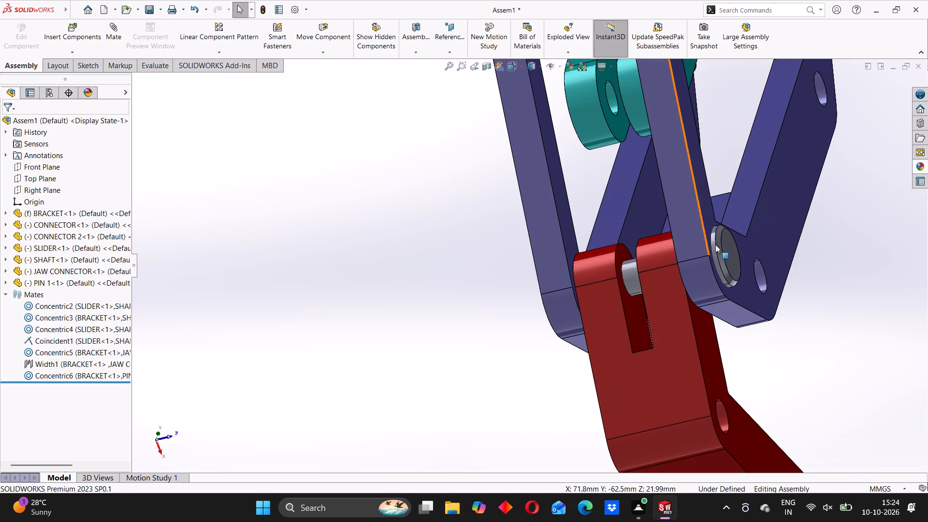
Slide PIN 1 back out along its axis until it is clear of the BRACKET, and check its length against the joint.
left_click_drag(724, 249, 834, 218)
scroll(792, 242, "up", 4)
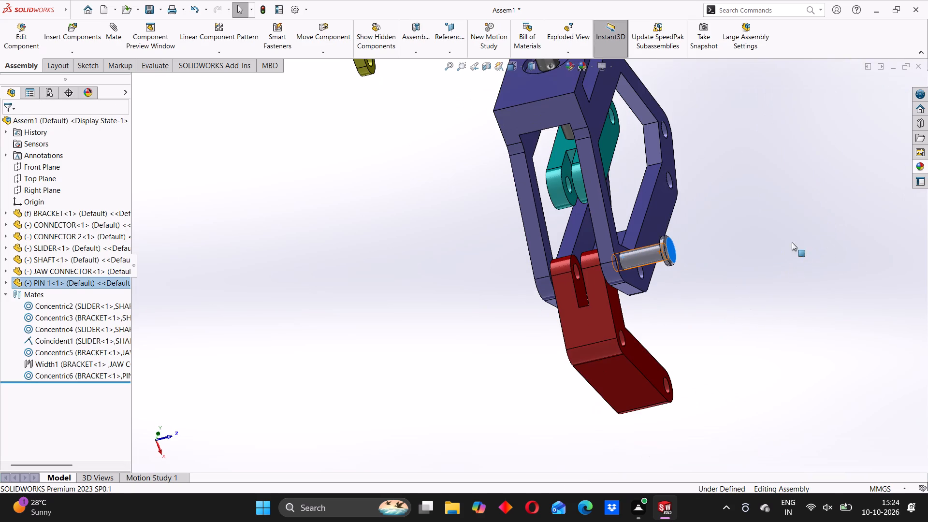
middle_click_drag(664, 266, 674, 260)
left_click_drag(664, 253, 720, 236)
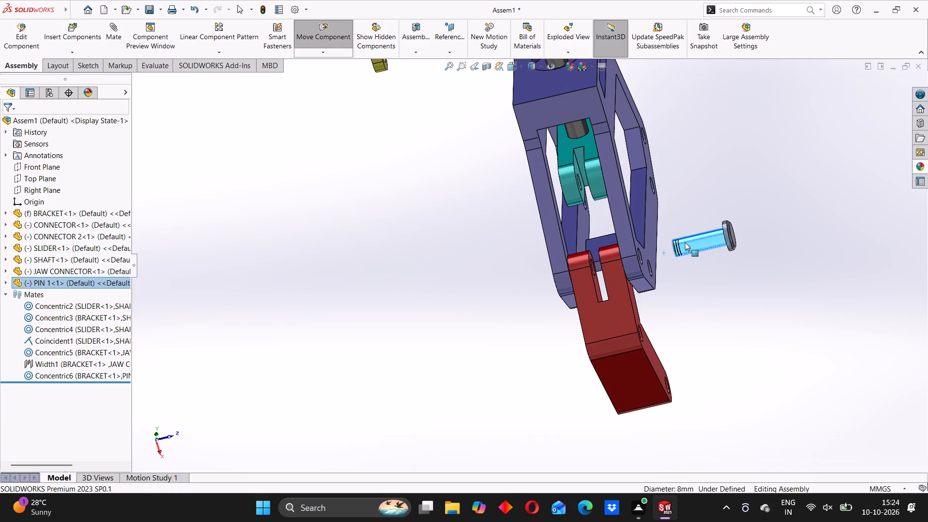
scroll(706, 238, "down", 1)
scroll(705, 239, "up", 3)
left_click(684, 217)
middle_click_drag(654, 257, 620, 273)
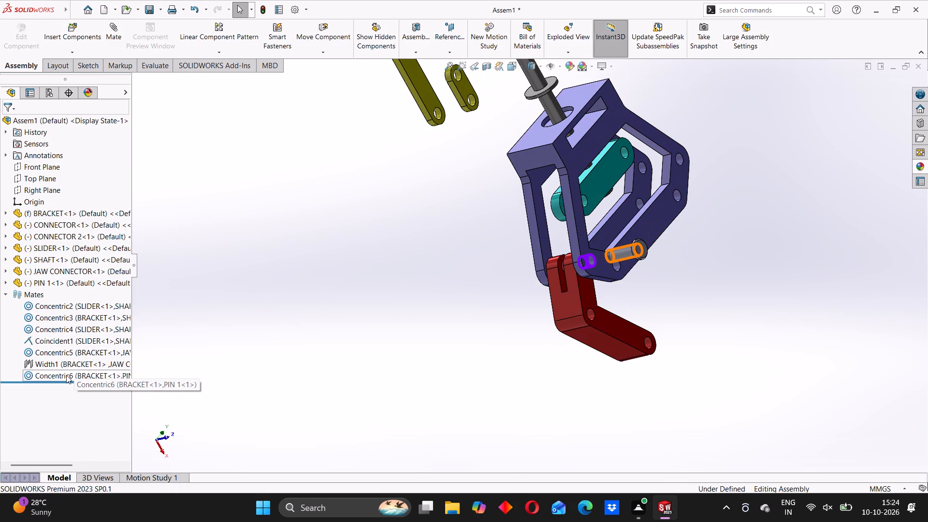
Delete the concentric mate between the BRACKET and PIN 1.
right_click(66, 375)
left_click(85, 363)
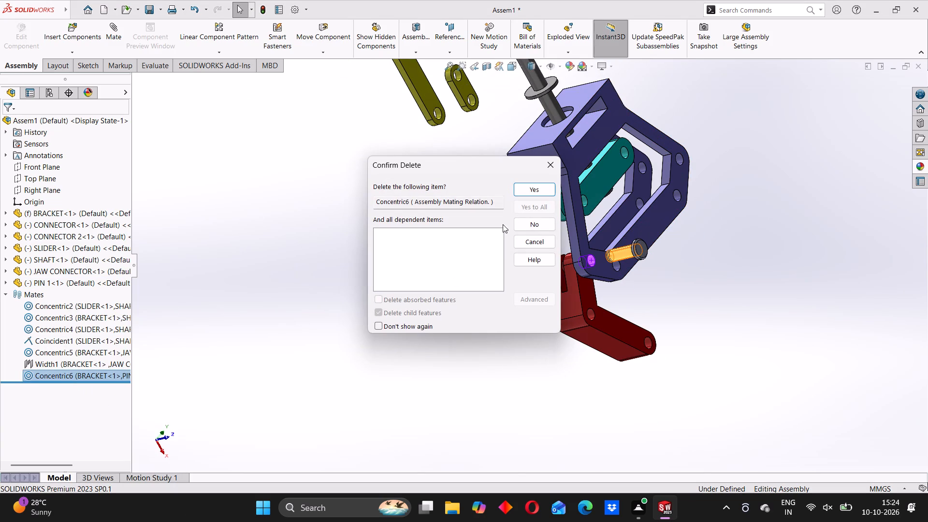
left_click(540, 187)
Move the freed PIN 1 away from the BRACKET into open space beyond its upper end.
left_click_drag(624, 251, 767, 99)
left_click(705, 115)
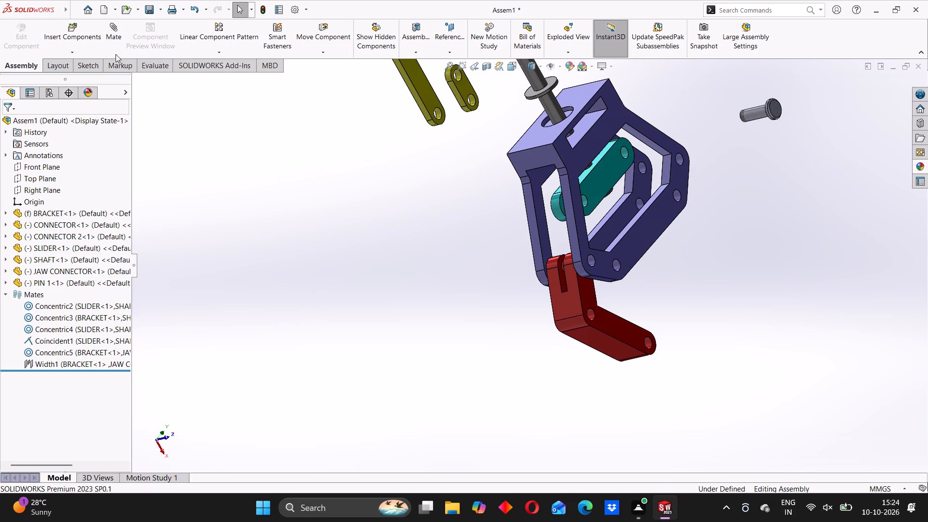
Insert the PIN2 part from the ASSEMBLY 15 folder and place it in open space beside the BRACKET.
left_click(86, 39)
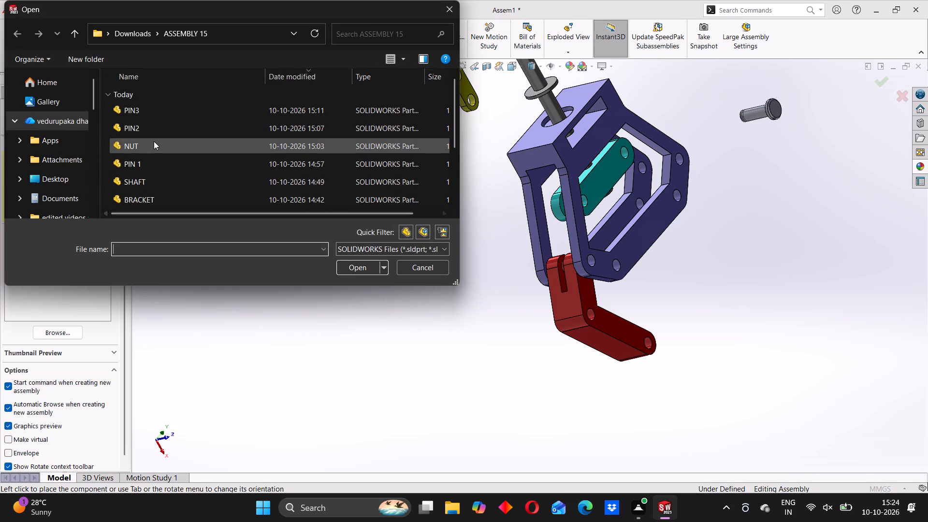
left_click(150, 134)
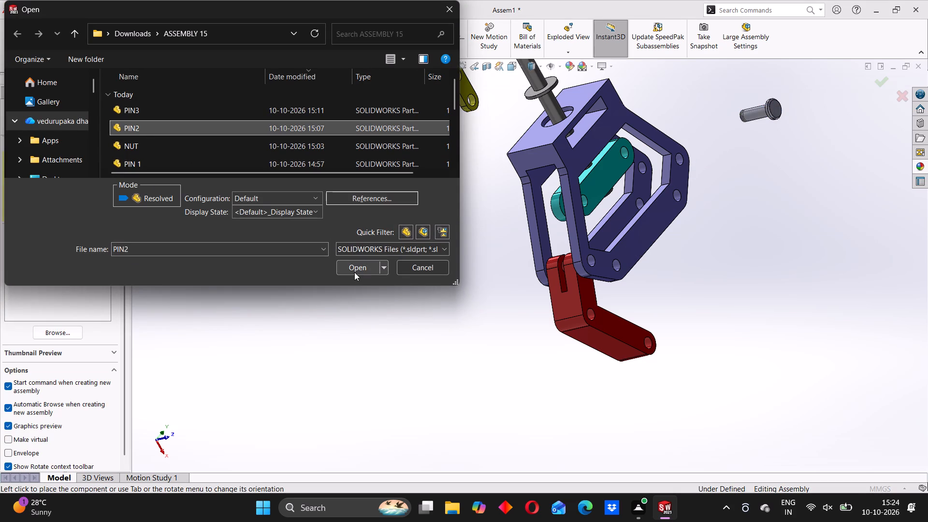
left_click(354, 272)
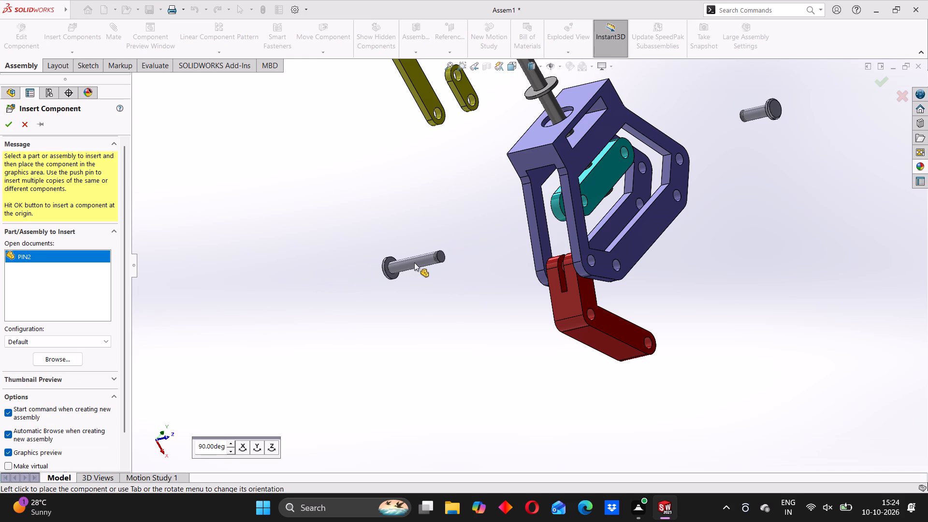
middle_click_drag(463, 260, 480, 259)
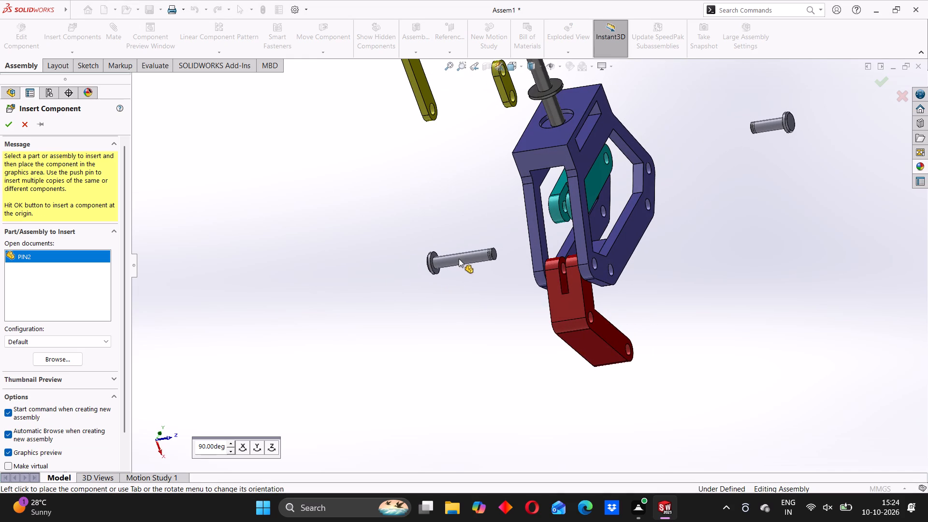
left_click(452, 258)
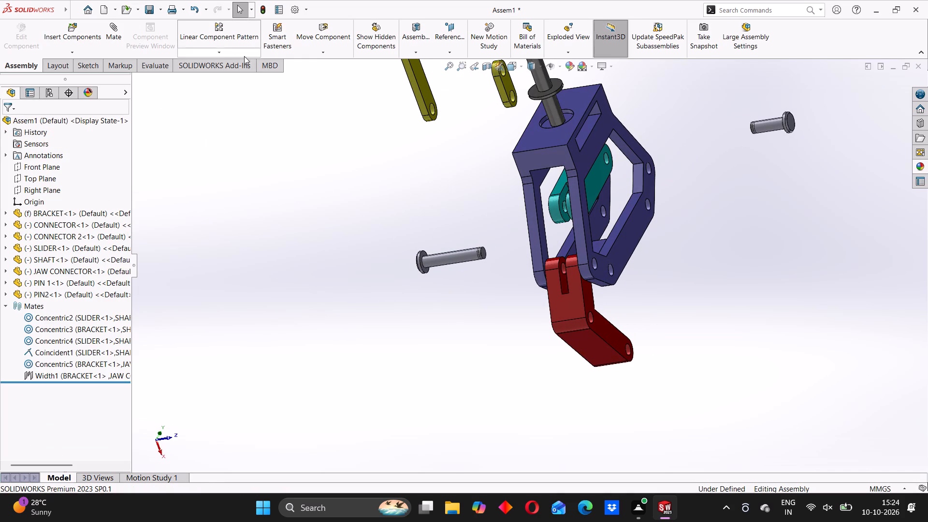
Rotate PIN2 freely end for end so its head points toward the BRACKET.
left_click(222, 54)
left_click(308, 51)
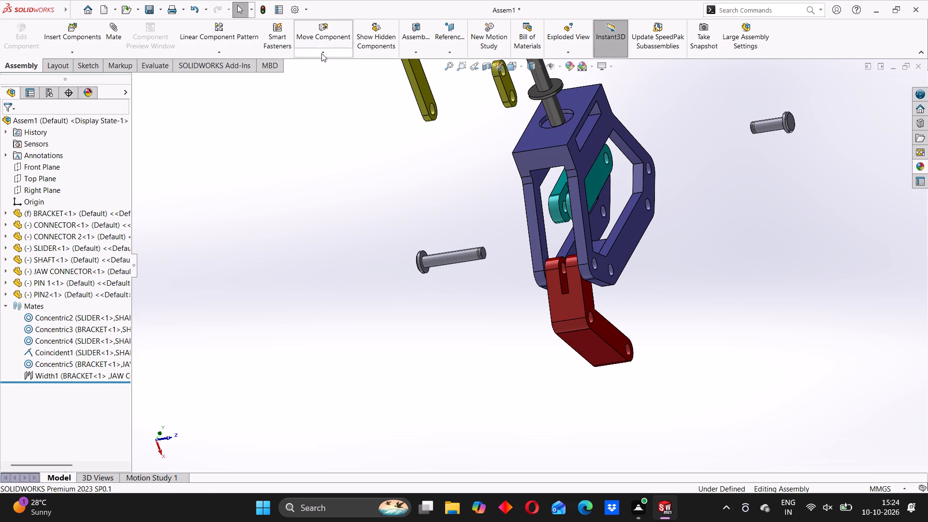
left_click(321, 54)
left_click(330, 74)
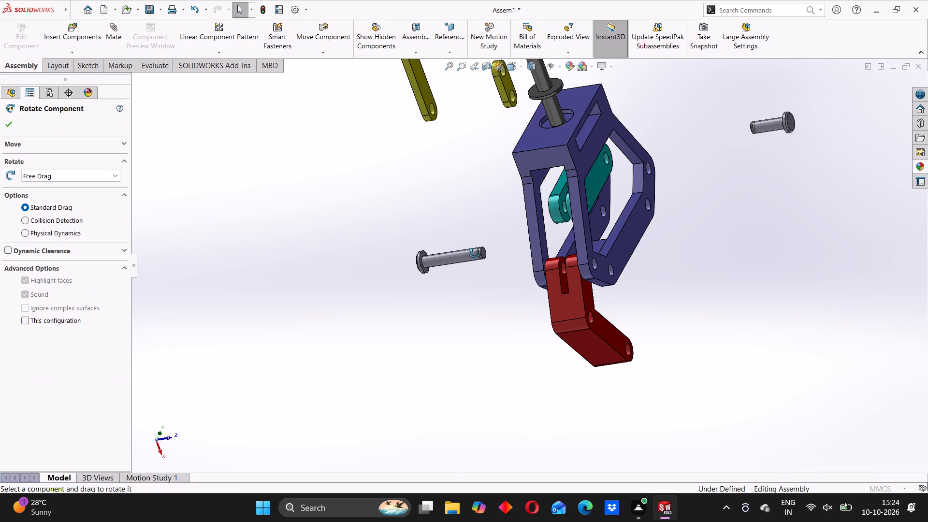
left_click_drag(474, 253, 396, 309)
left_click_drag(469, 246, 340, 301)
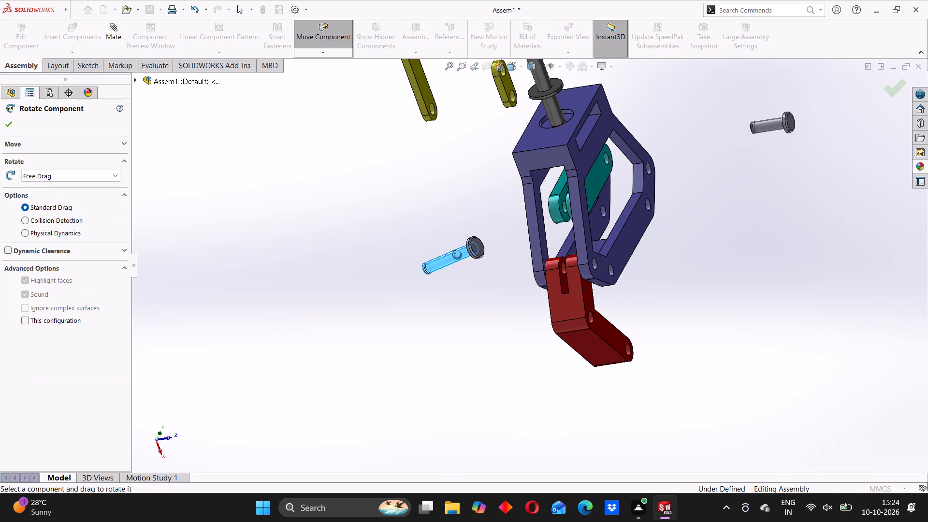
left_click(2, 116)
left_click(6, 120)
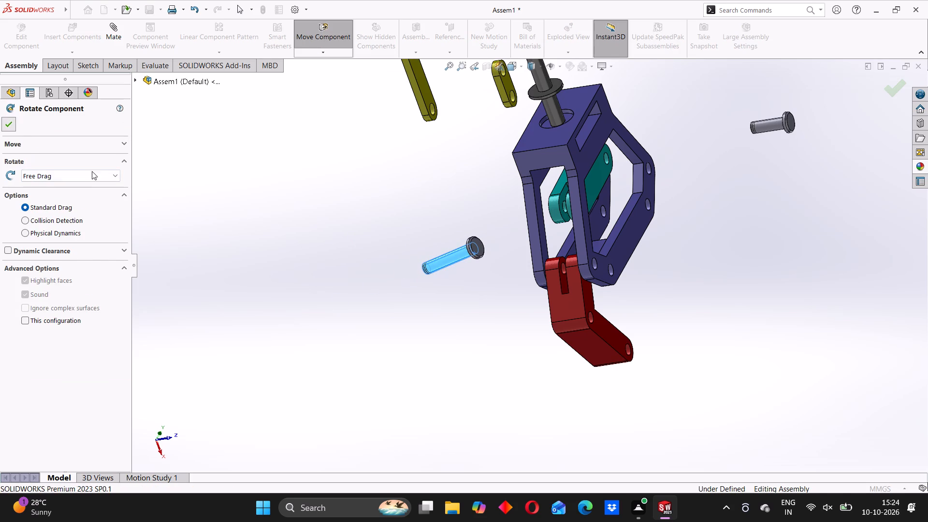
Add a concentric mate between PIN2's cylindrical shank and the BRACKET's lower hole that holds the JAW CONNECTOR.
scroll(434, 247, "down", 1)
middle_click_drag(464, 249, 469, 259)
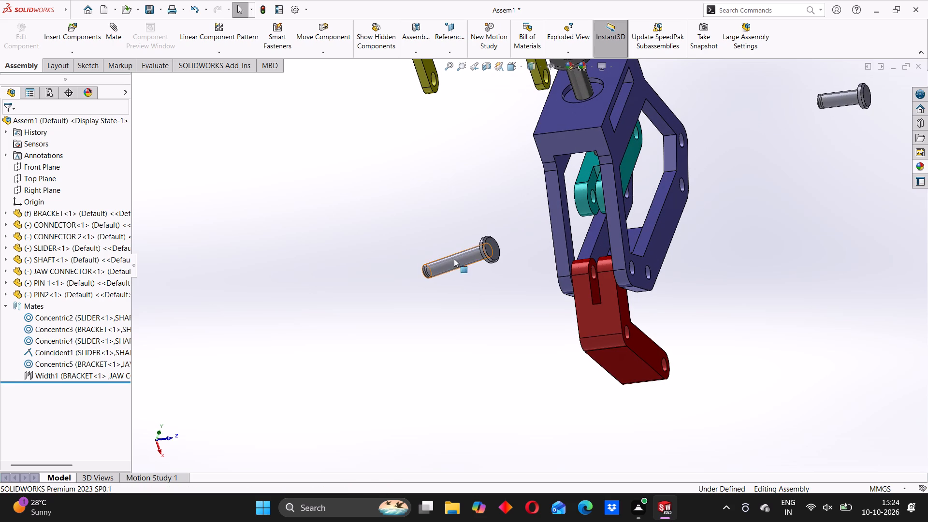
left_click(456, 264)
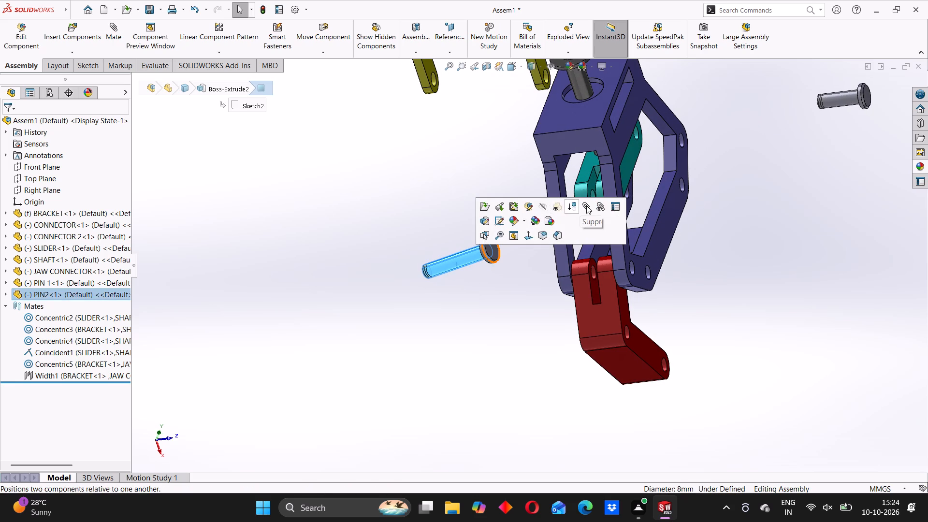
left_click(587, 205)
middle_click_drag(649, 297, 610, 302)
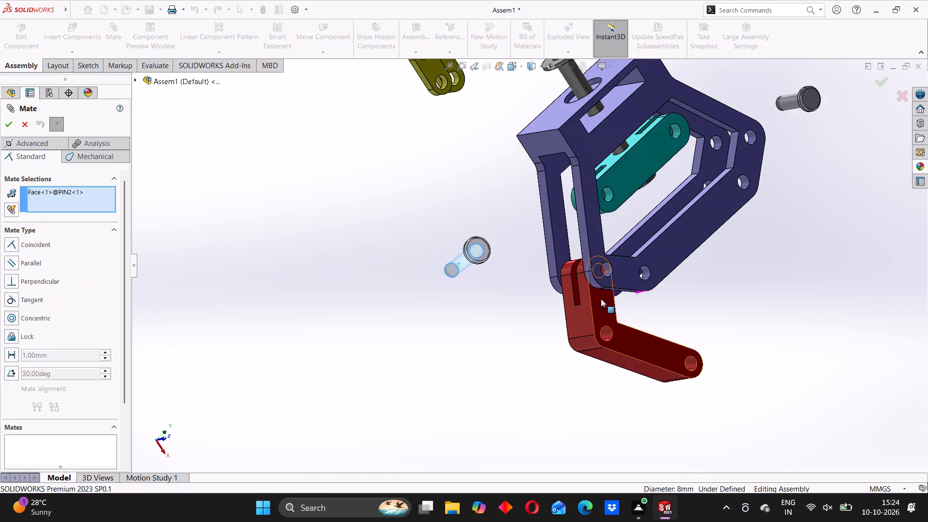
scroll(586, 281, "down", 4)
left_click(612, 249)
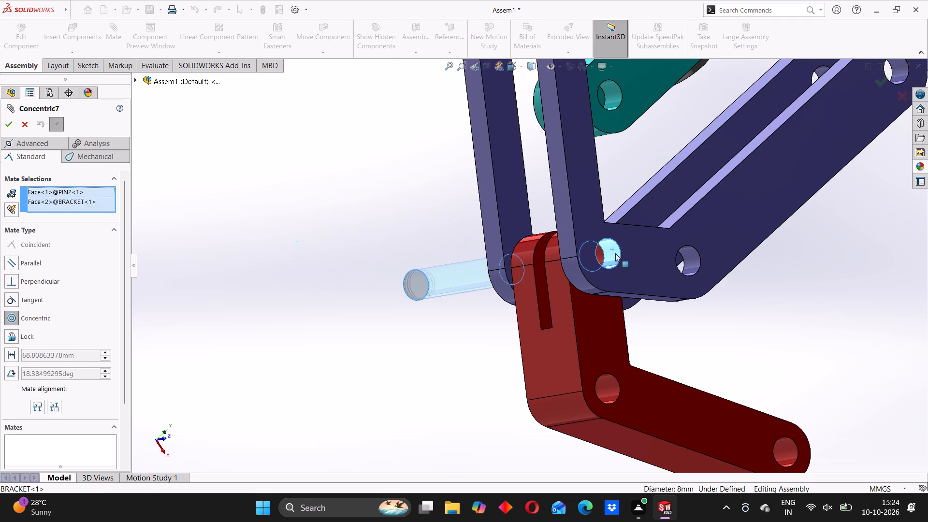
middle_click_drag(637, 274, 732, 293)
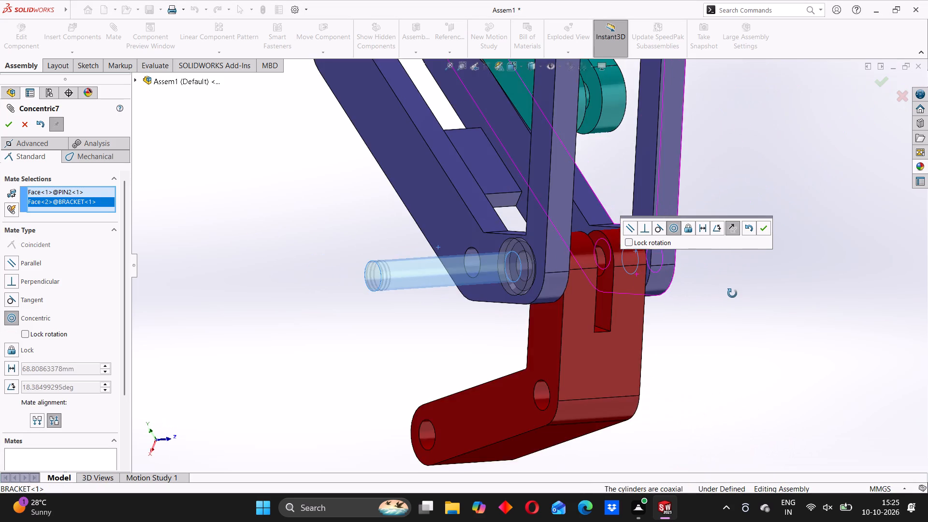
middle_click_drag(732, 293, 699, 297)
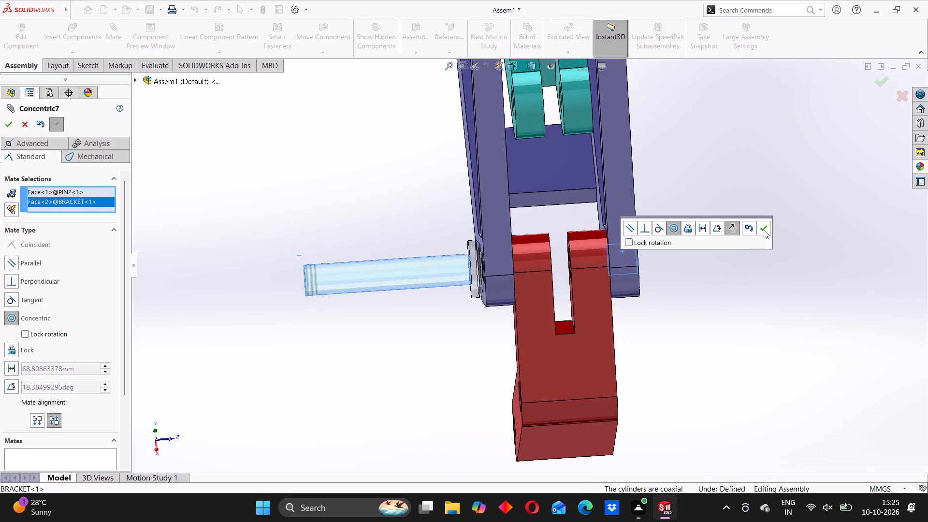
left_click(764, 230)
Slide PIN2 along its axis through the BRACKET and JAW CONNECTOR holes, leaving its head slightly outside the far BRACKET arm.
left_click_drag(412, 272, 599, 252)
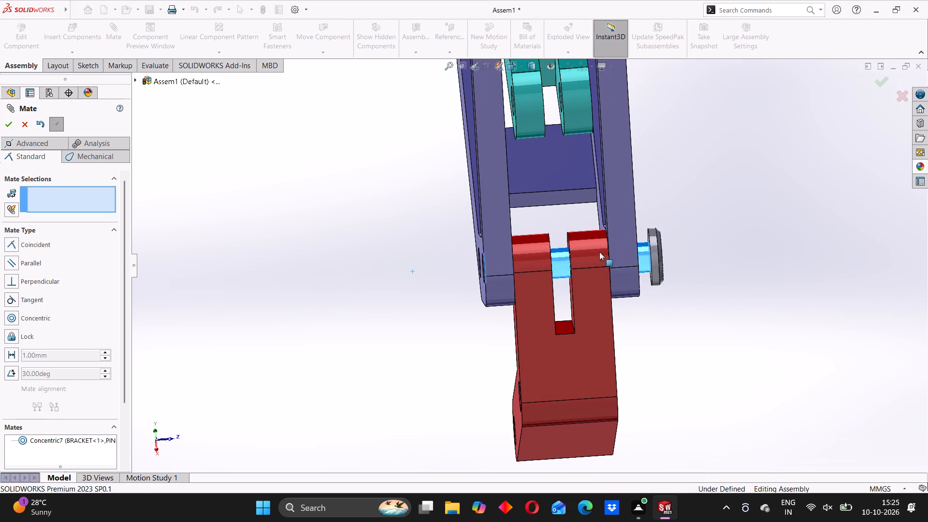
left_click_drag(599, 252, 586, 258)
scroll(490, 277, "down", 3)
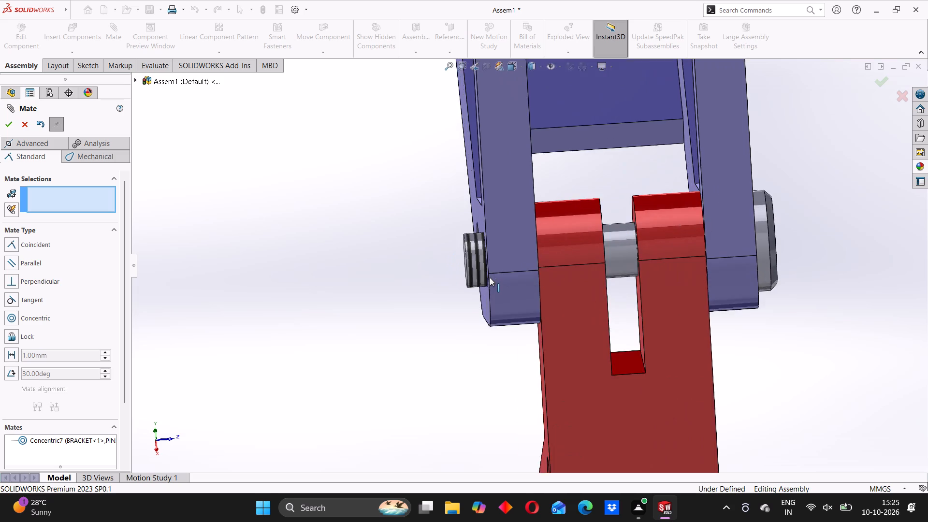
middle_click_drag(490, 277, 429, 305)
scroll(613, 259, "up", 3)
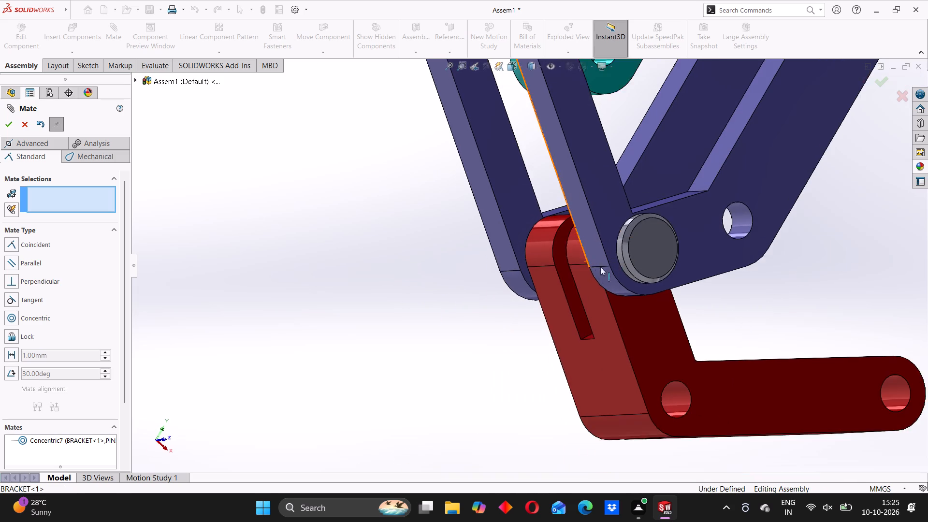
middle_click_drag(594, 272, 627, 267)
scroll(610, 248, "down", 3)
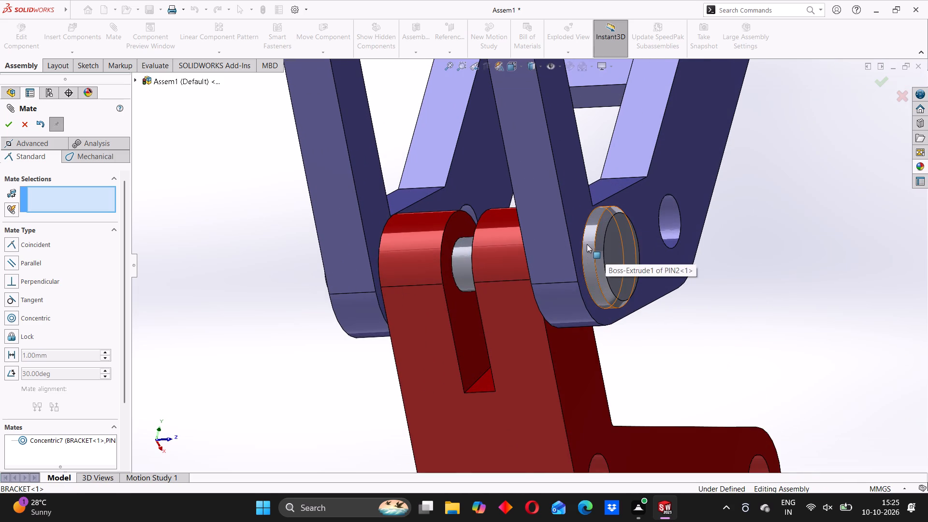
scroll(587, 244, "down", 3)
left_click_drag(582, 249, 609, 251)
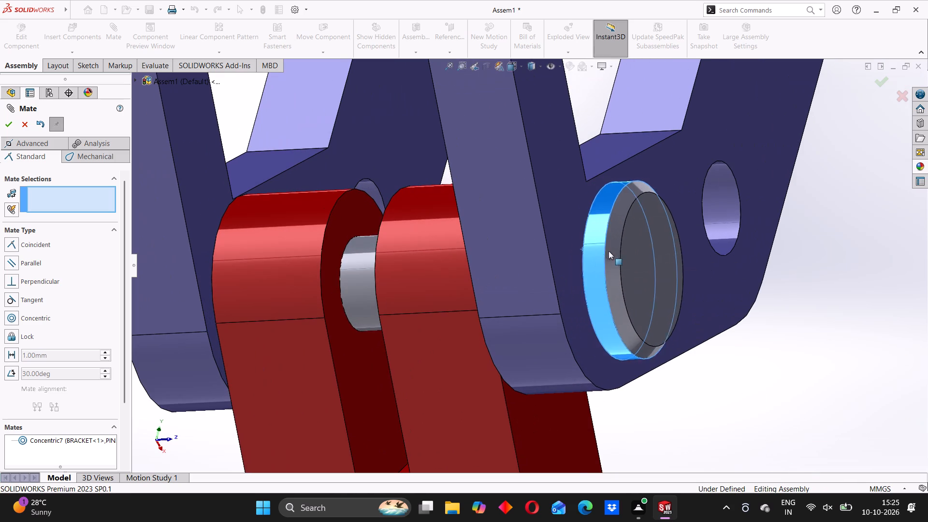
left_click_drag(609, 251, 620, 247)
Add a coincident mate between the underside of PIN2's head and the BRACKET arm's outer face, and finish mating.
middle_click_drag(613, 255, 665, 271)
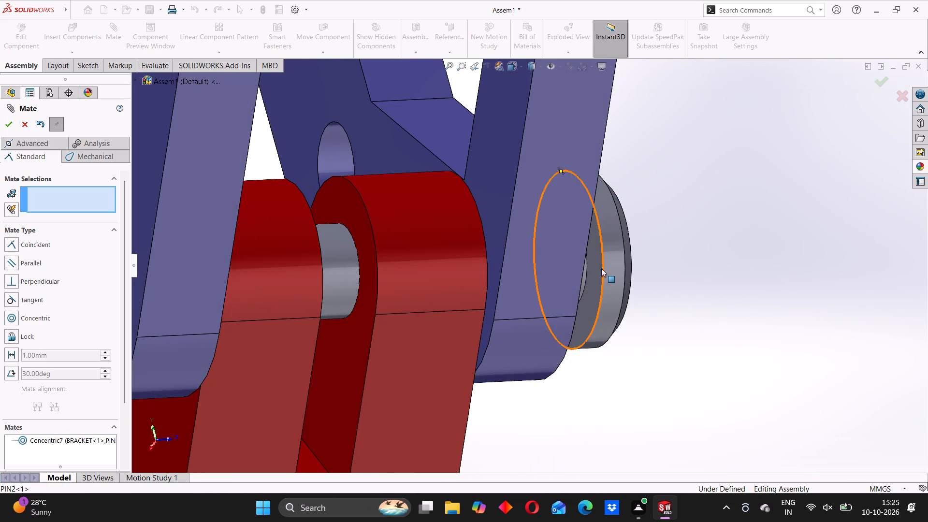
scroll(601, 268, "down", 4)
left_click(578, 267)
scroll(684, 251, "up", 3)
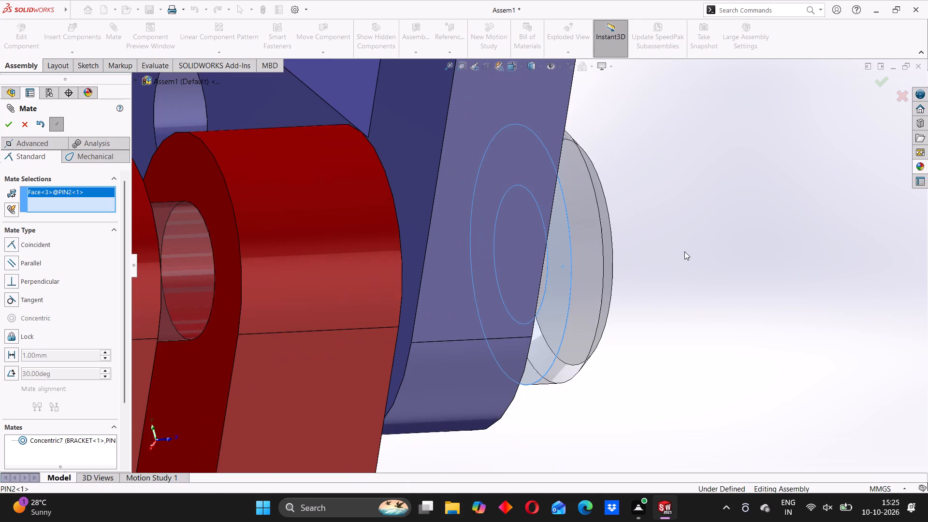
middle_click_drag(684, 251, 647, 265)
left_click(563, 248)
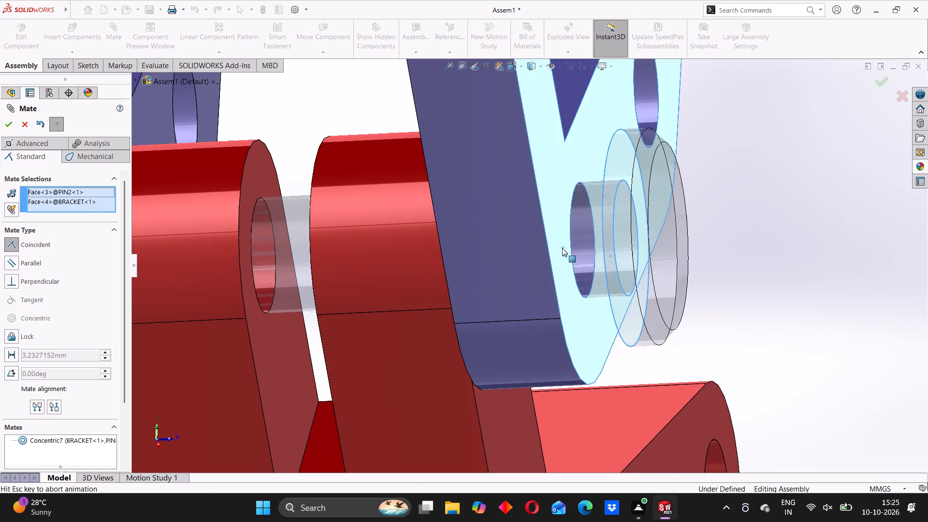
left_click(698, 226)
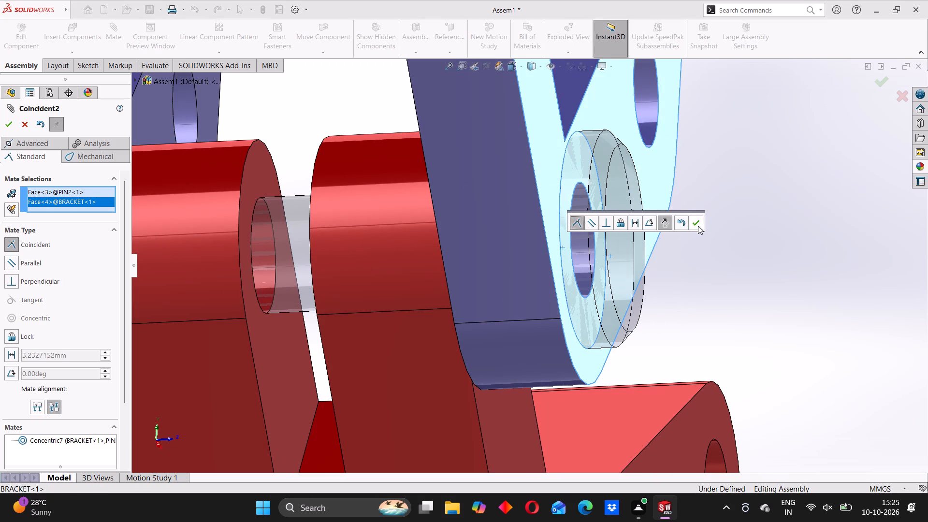
scroll(508, 262, "up", 6)
middle_click_drag(449, 276, 479, 270)
scroll(362, 275, "up", 3)
scroll(437, 261, "down", 1)
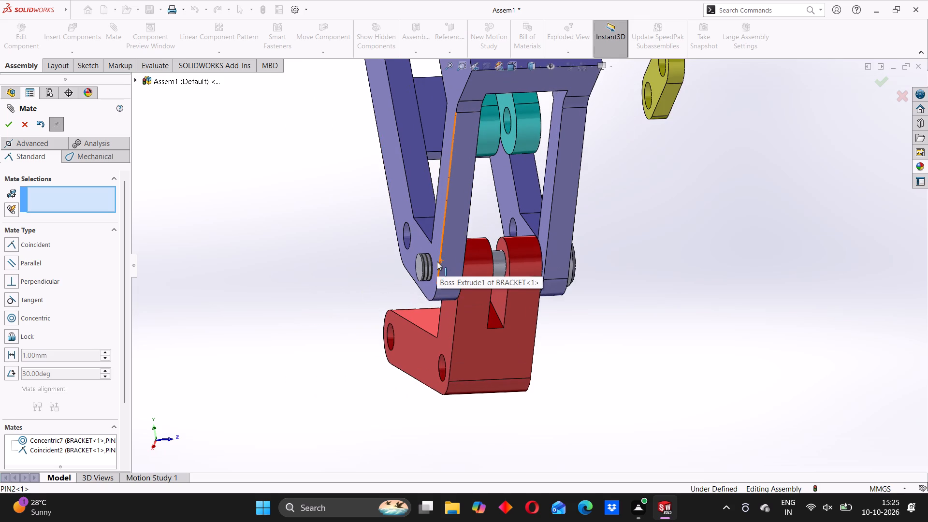
scroll(432, 271, "down", 2)
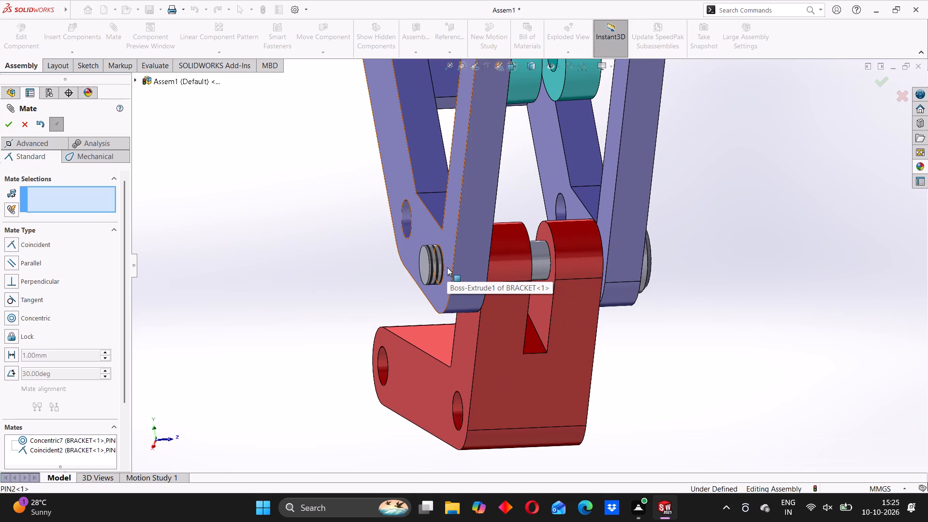
scroll(462, 276, "up", 2)
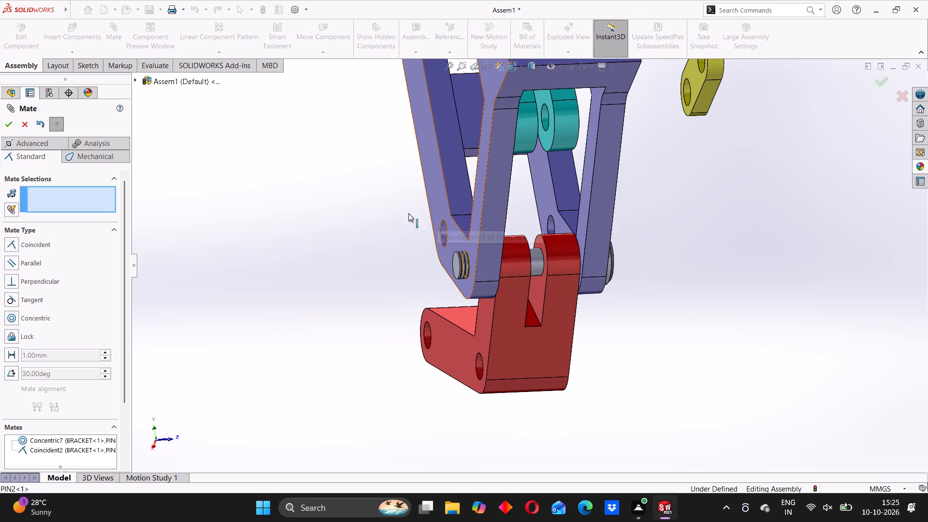
left_click(24, 123)
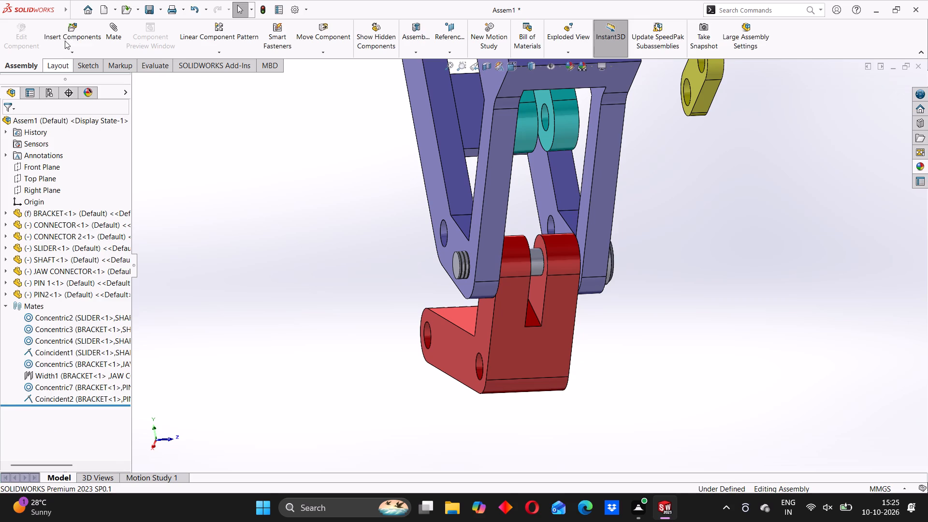
Insert the NUT part from the ASSEMBLY 15 folder and place it in open space near PIN2's threaded end.
left_click(63, 31)
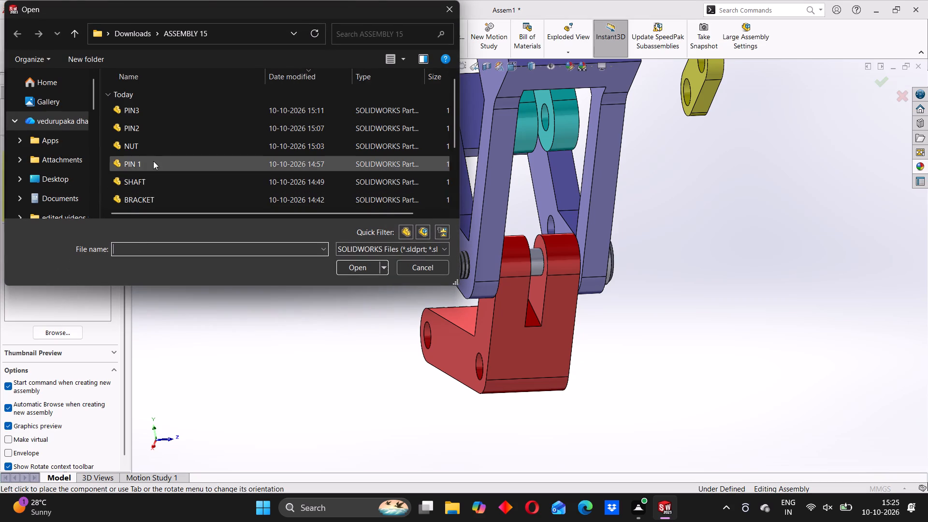
scroll(153, 161, "down", 4)
scroll(152, 165, "up", 2)
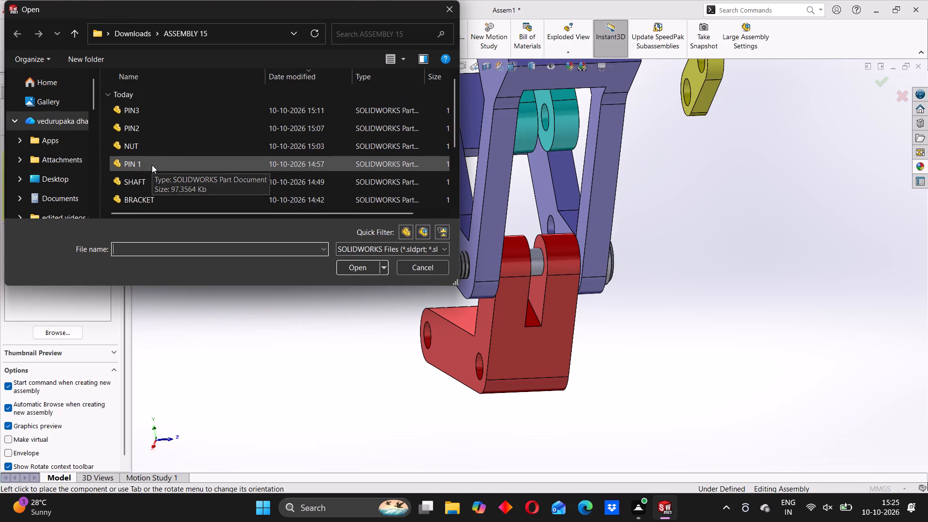
left_click(147, 146)
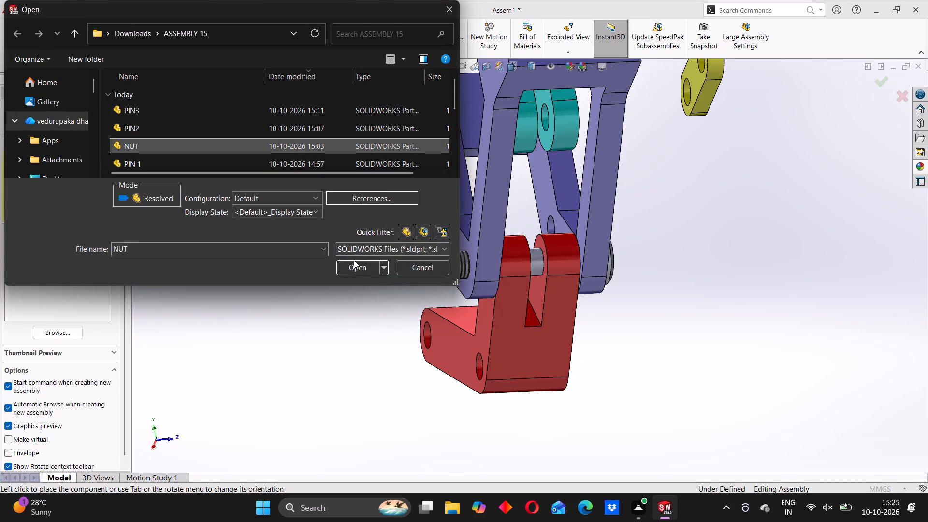
left_click(357, 262)
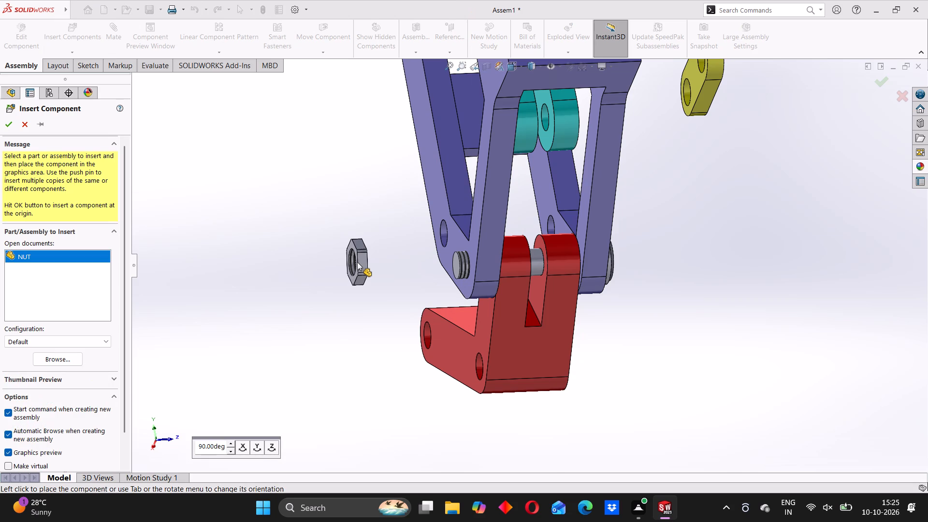
middle_click_drag(426, 277, 413, 295)
scroll(432, 275, "down", 4)
middle_click_drag(432, 275, 443, 277)
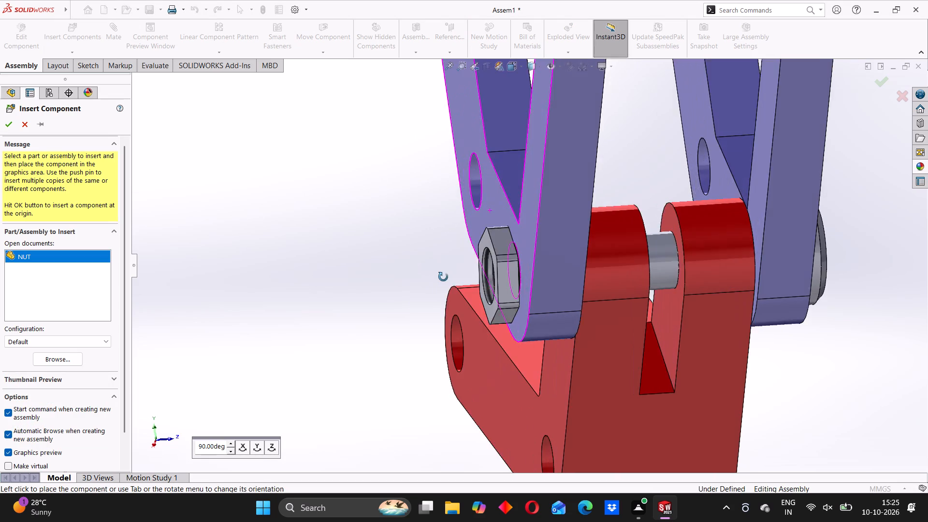
middle_click_drag(443, 277, 463, 275)
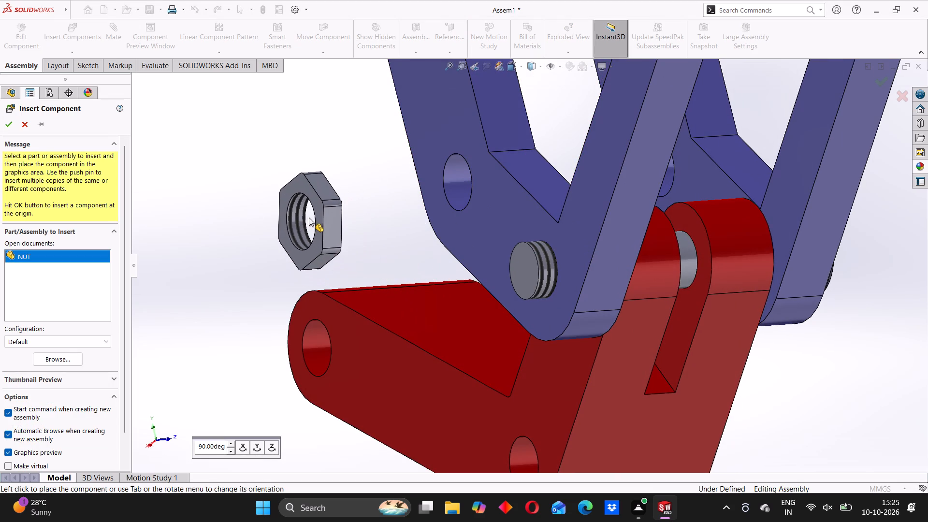
left_click(309, 217)
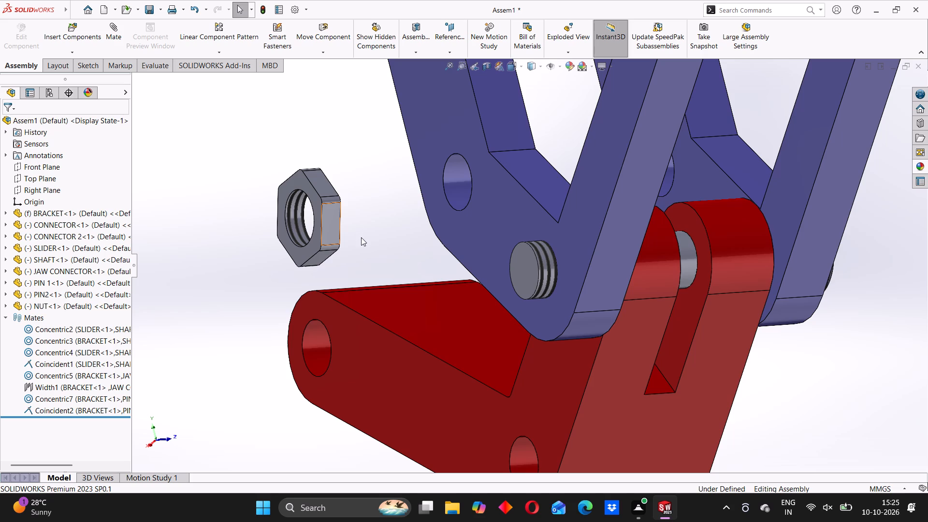
Add a concentric mate between the NUT's threaded hole and PIN2's cylindrical shank.
left_click(291, 206)
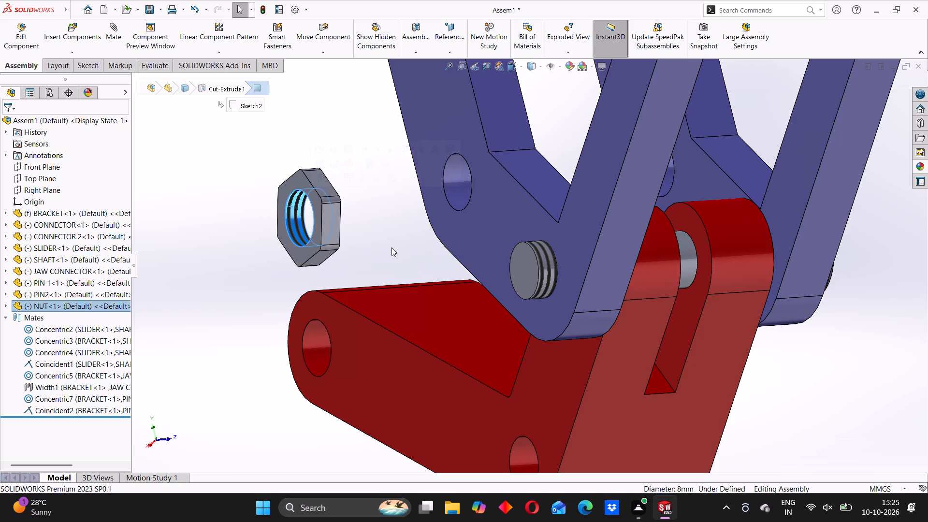
left_click(116, 32)
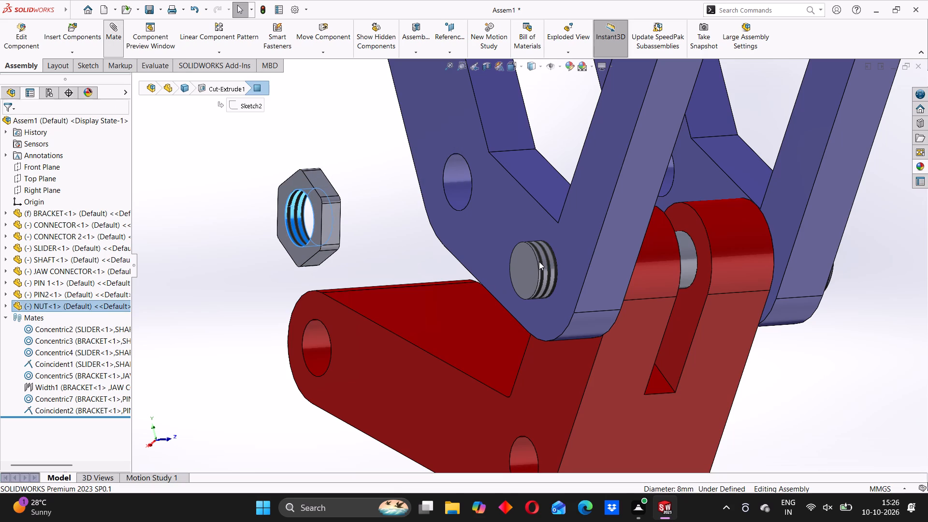
middle_click_drag(541, 259, 522, 287)
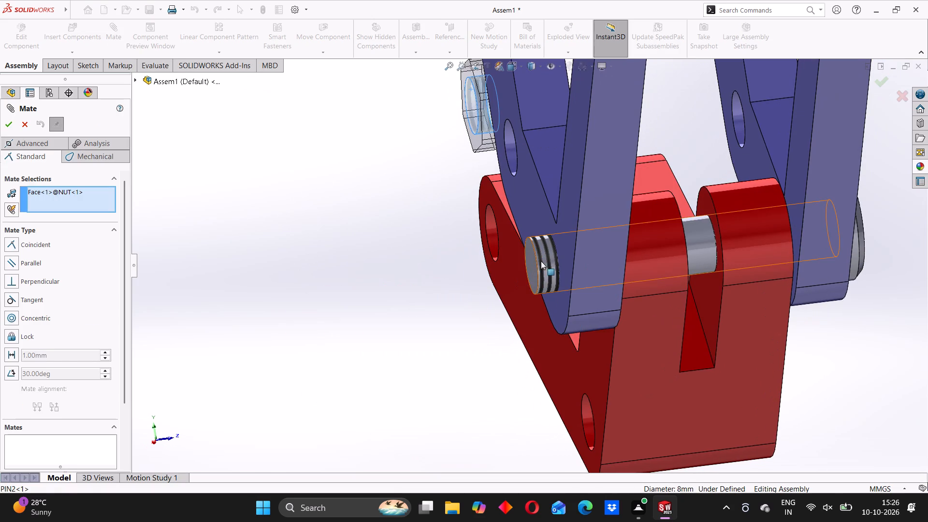
left_click(546, 257)
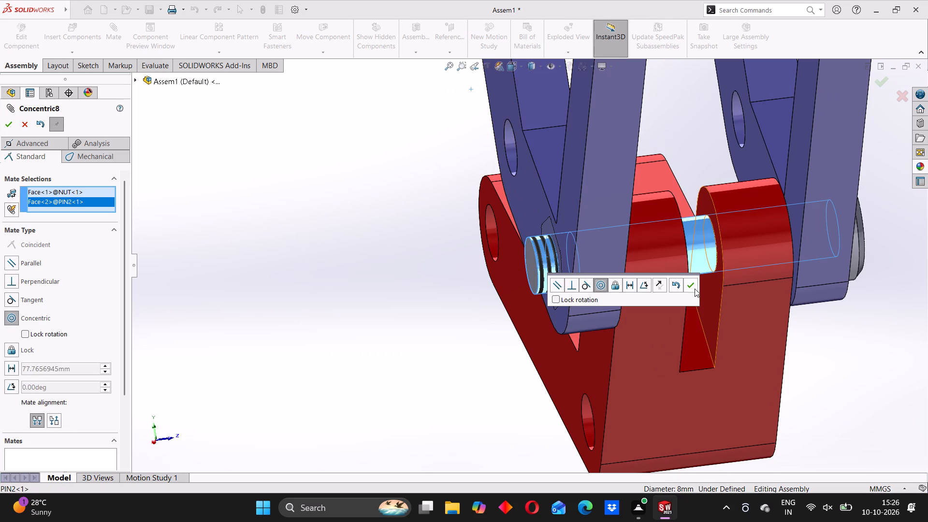
left_click(695, 287)
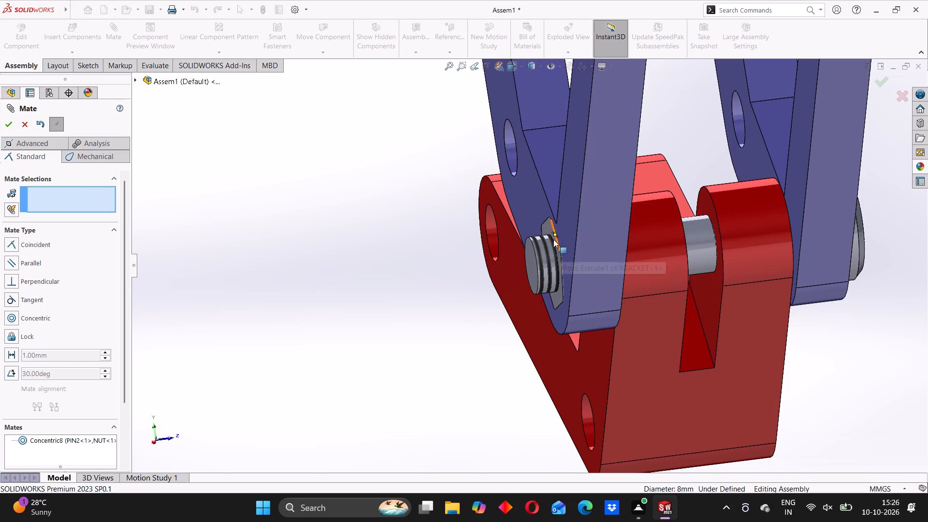
Slide the NUT outward along PIN2's threaded end so it sits clear of the BRACKET arm's outer face.
left_click_drag(550, 228, 515, 232)
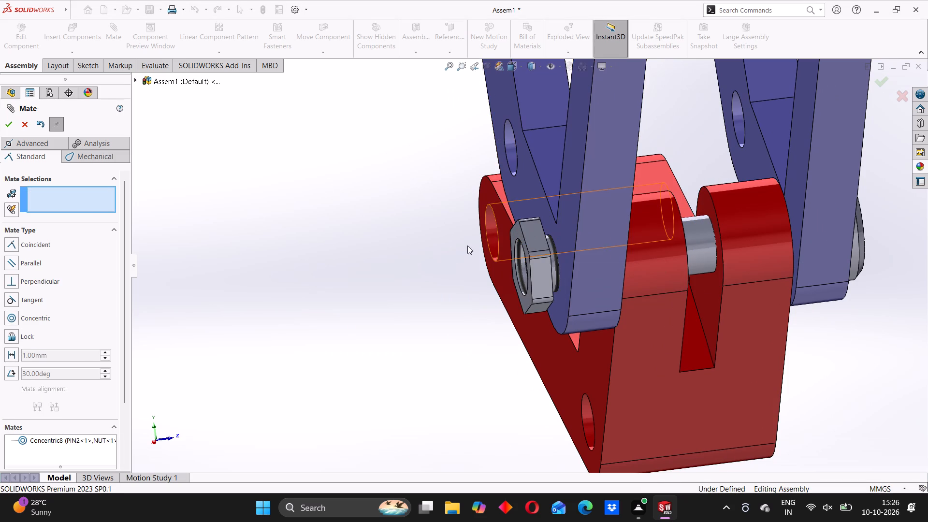
middle_click_drag(504, 290, 463, 304)
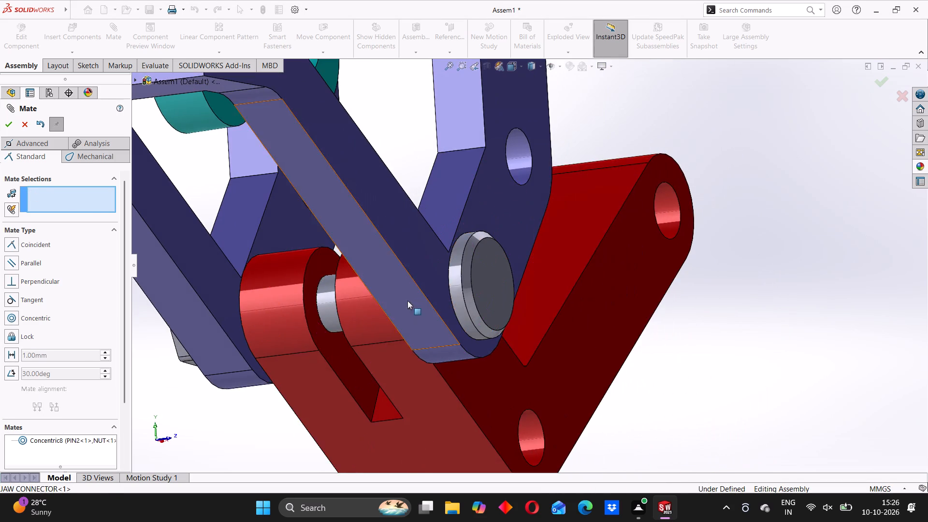
scroll(397, 298, "up", 3)
scroll(312, 307, "down", 4)
scroll(429, 300, "down", 4)
middle_click_drag(403, 305, 455, 299)
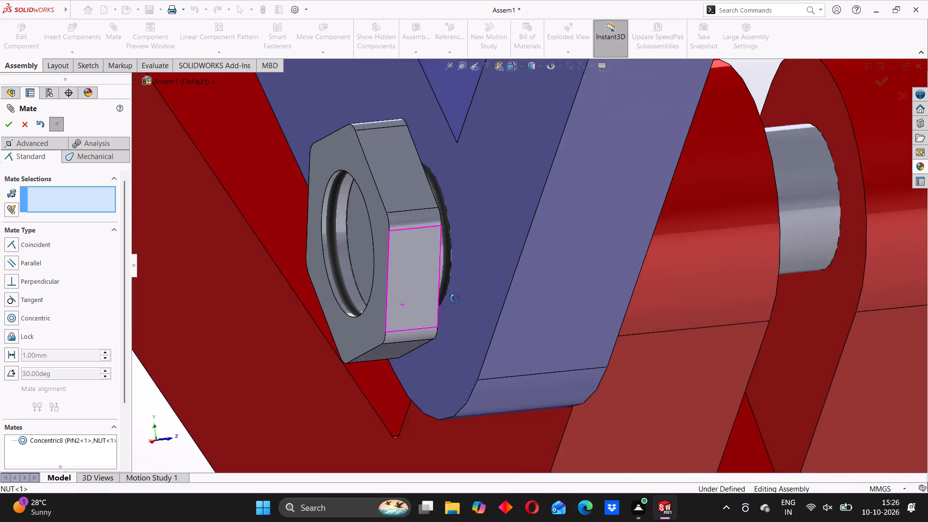
middle_click_drag(455, 299, 465, 289)
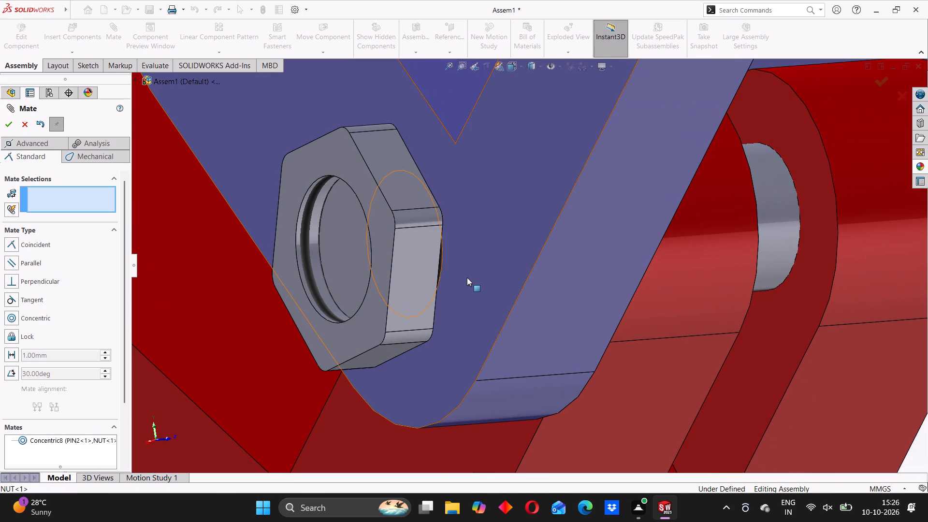
Add a screw mate between the NUT's threaded hole and PIN2's threaded shank, set to a distance per revolution of 1 mm.
left_click(71, 154)
left_click(22, 330)
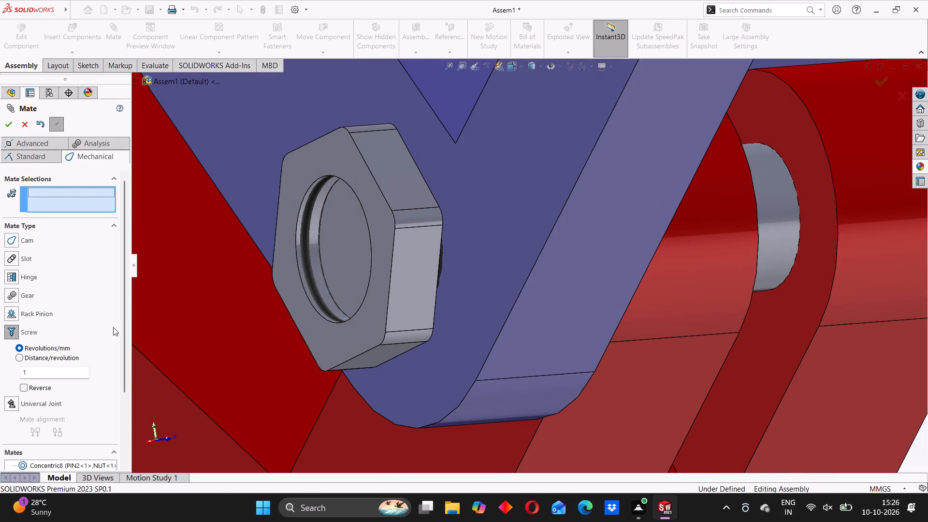
scroll(329, 225, "down", 1)
scroll(320, 225, "up", 2)
left_click_drag(397, 182, 394, 183)
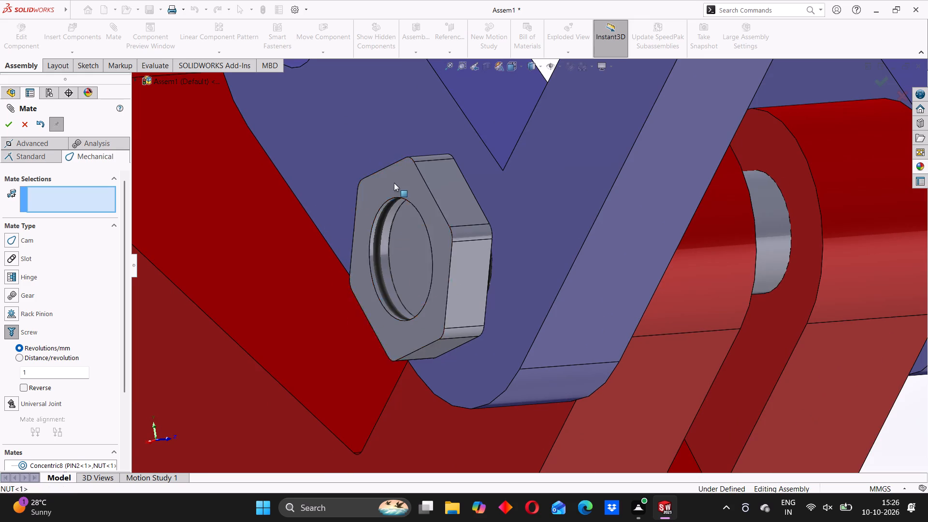
left_click_drag(394, 183, 291, 205)
scroll(290, 216, "up", 3)
middle_click_drag(289, 249, 264, 268)
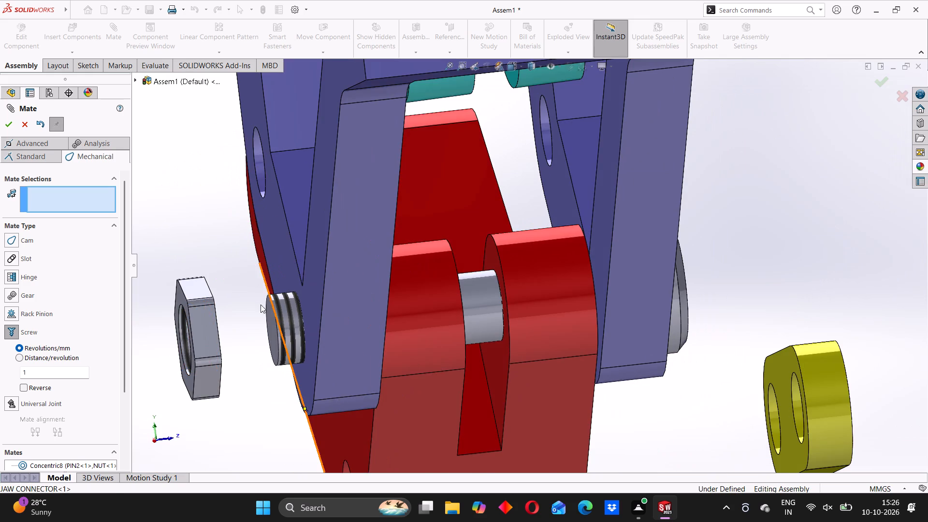
scroll(261, 304, "up", 2)
middle_click_drag(260, 312, 275, 316)
left_click(301, 316)
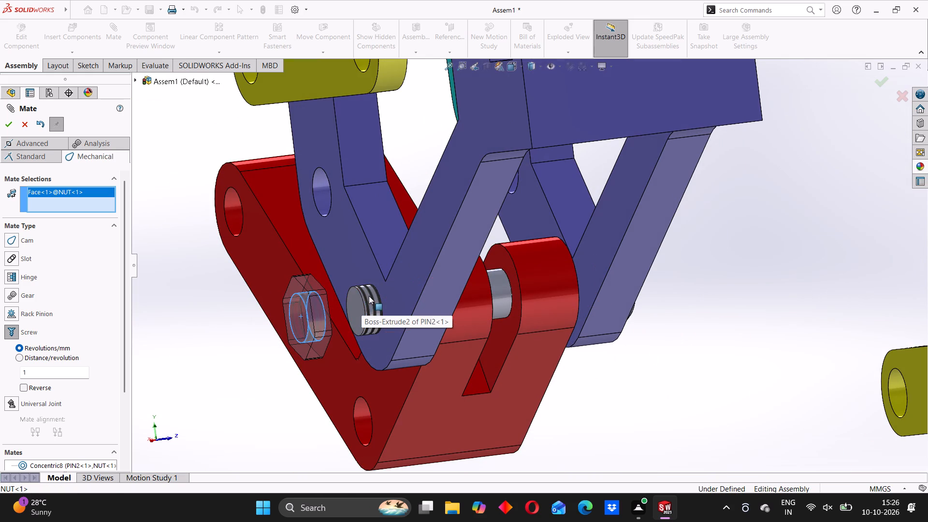
scroll(369, 296, "down", 4)
left_click(402, 287)
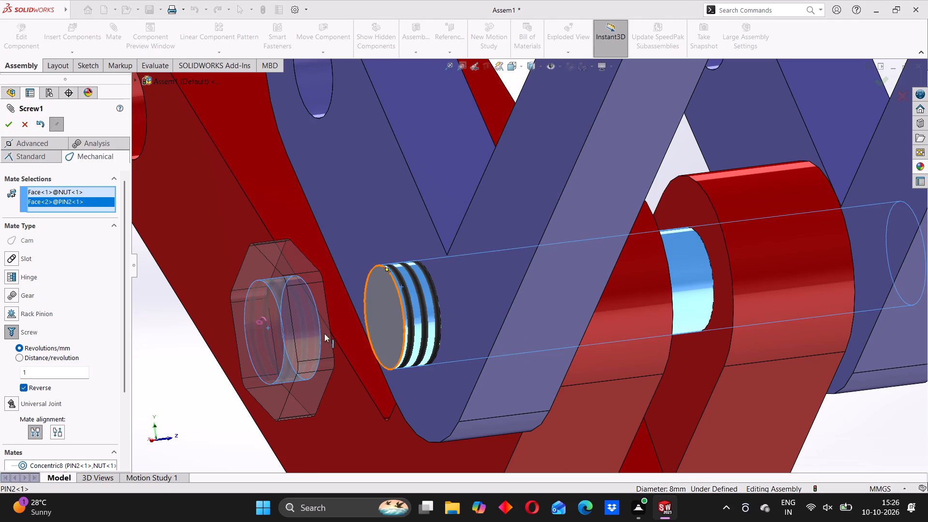
left_click(21, 361)
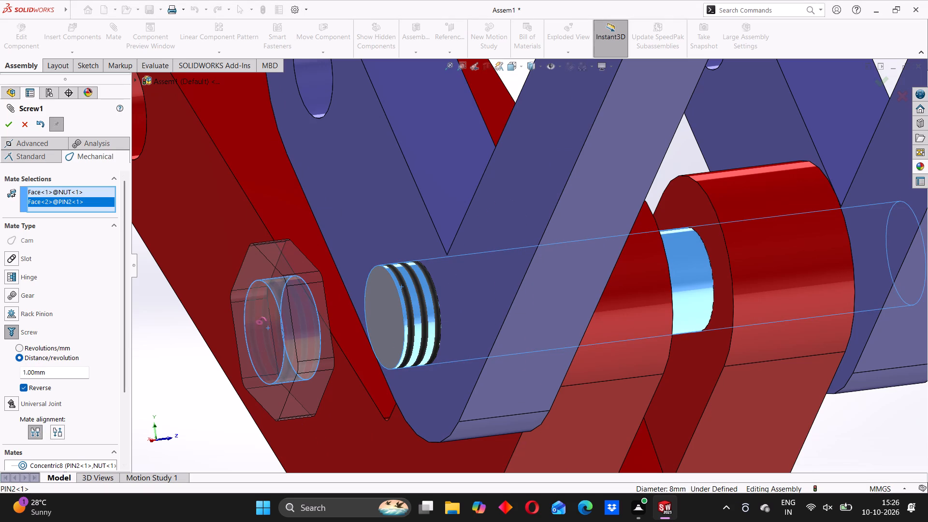
left_click_drag(54, 375, 12, 375)
key("1")
key("Return")
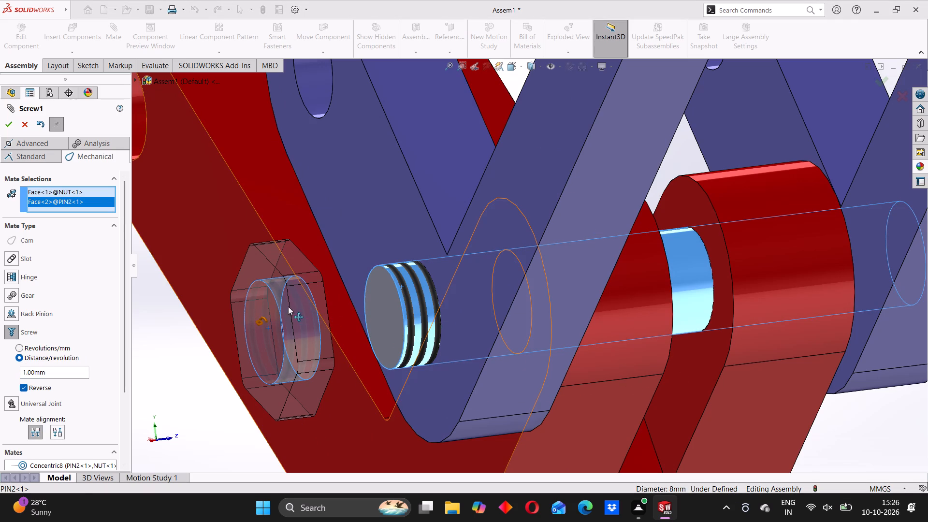
left_click_drag(263, 269, 291, 269)
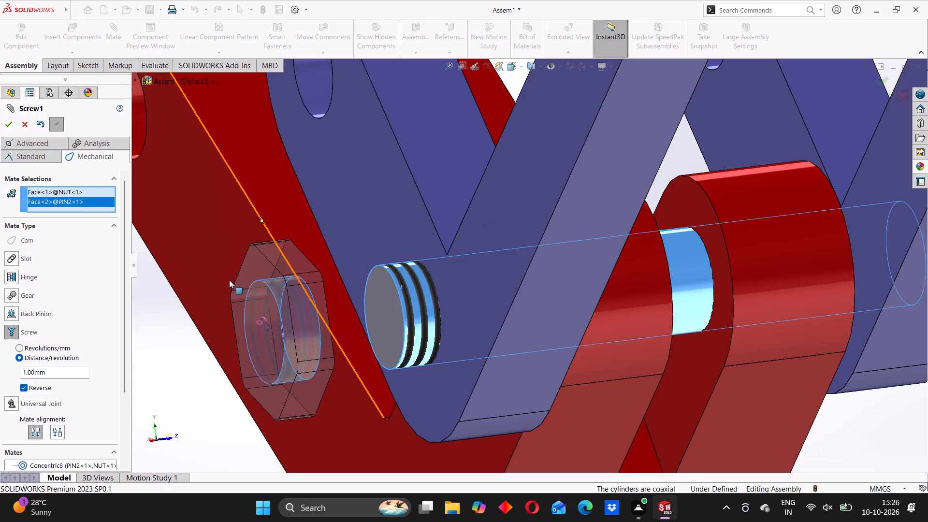
left_click(11, 121)
Run the NUT back and forth along PIN2's thread to check the screw motion, and finish mating.
left_click_drag(278, 265, 278, 265)
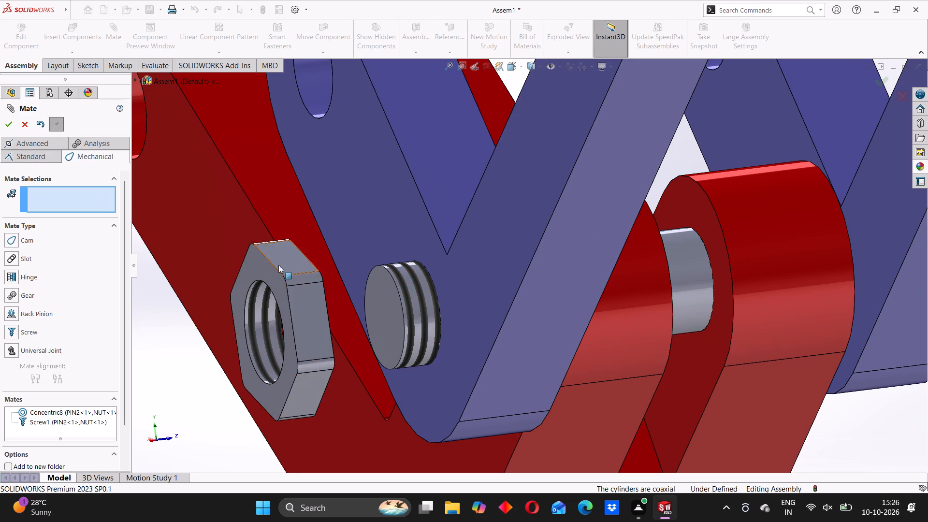
left_click_drag(278, 265, 441, 391)
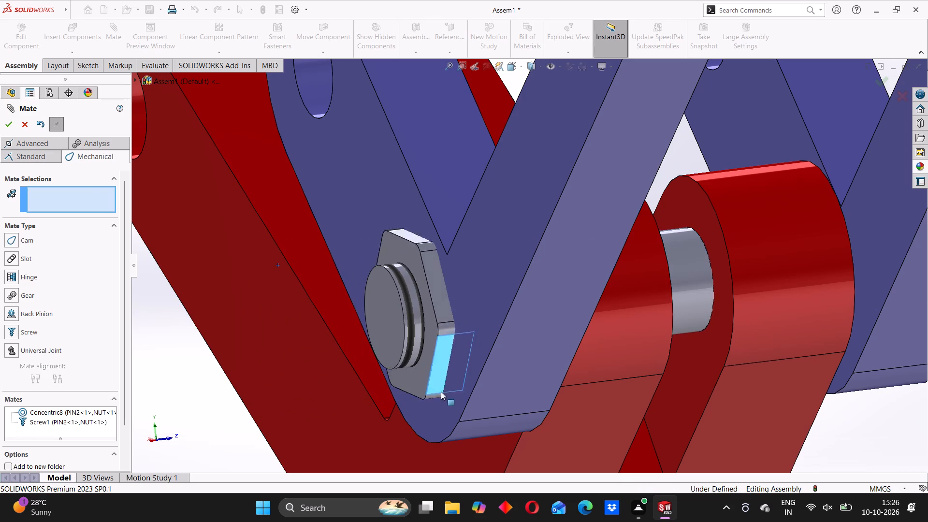
left_click_drag(441, 391, 393, 433)
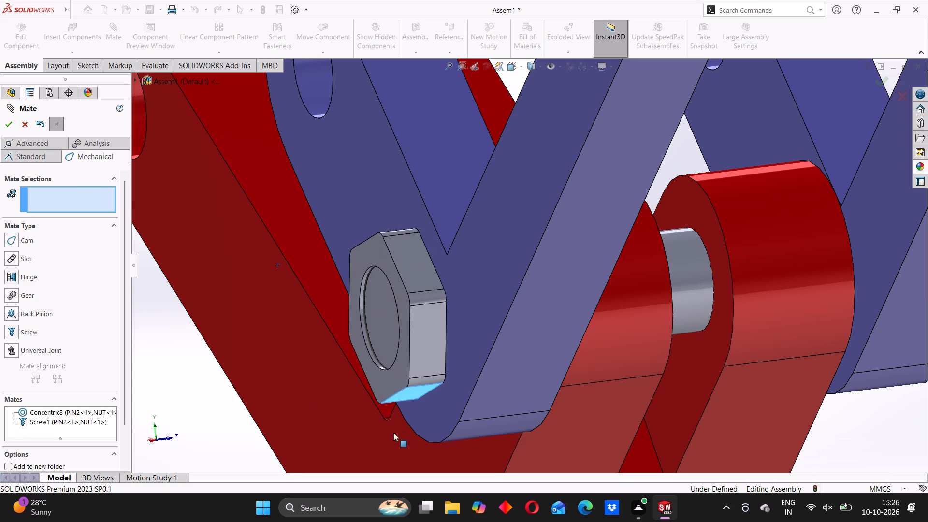
left_click_drag(393, 433, 359, 435)
middle_click_drag(373, 391, 308, 408)
middle_click_drag(315, 397, 365, 380)
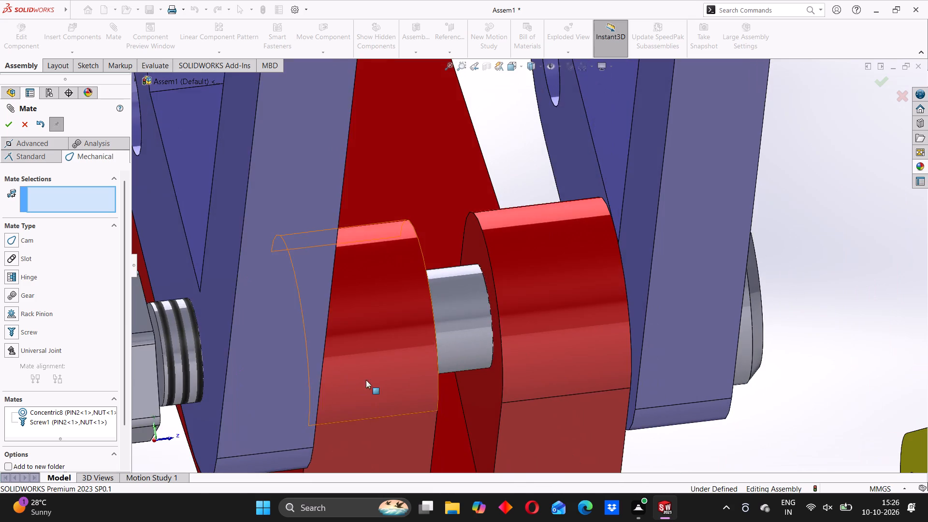
scroll(253, 358, "up", 3)
left_click(10, 118)
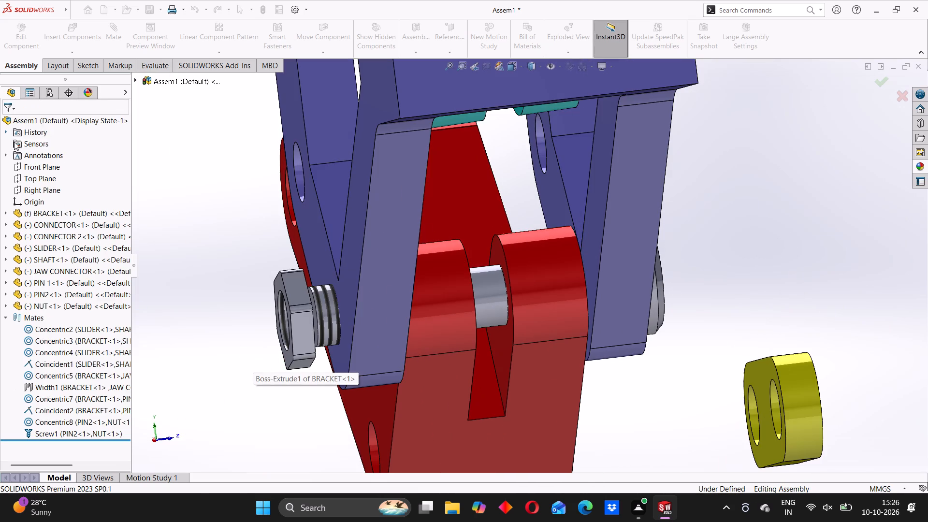
Add a coincident mate between the BRACKET arm's outer face and the NUT's inner face, and finish mating.
left_click(116, 32)
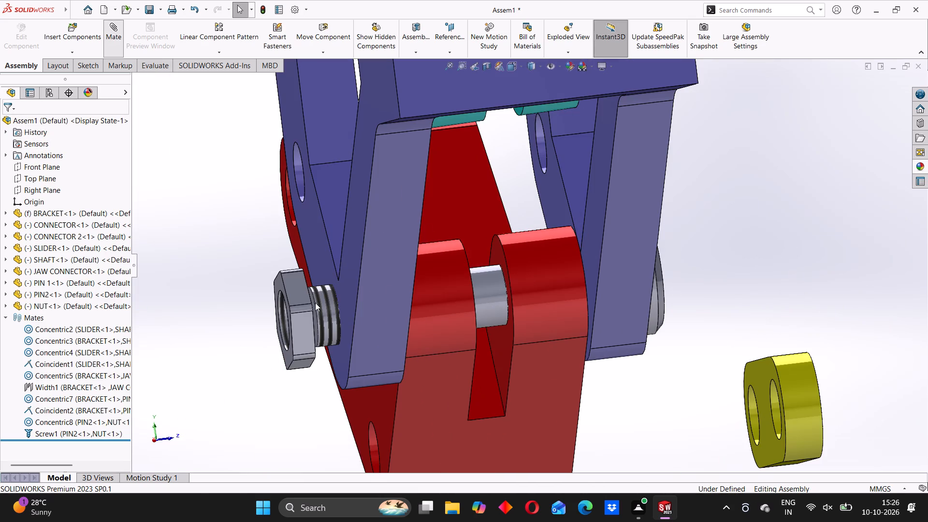
middle_click_drag(319, 304, 320, 323)
left_click(344, 308)
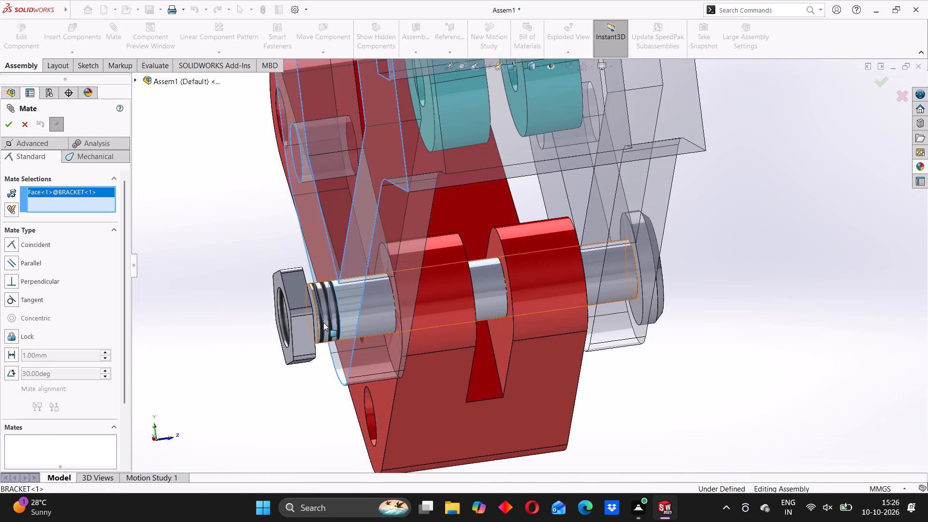
middle_click_drag(307, 328, 290, 338)
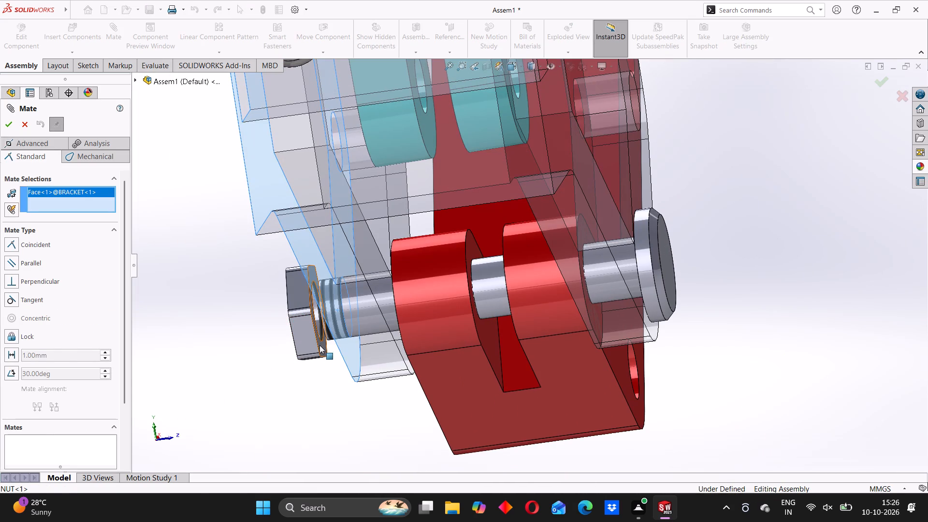
left_click(319, 345)
middle_click_drag(290, 348, 303, 349)
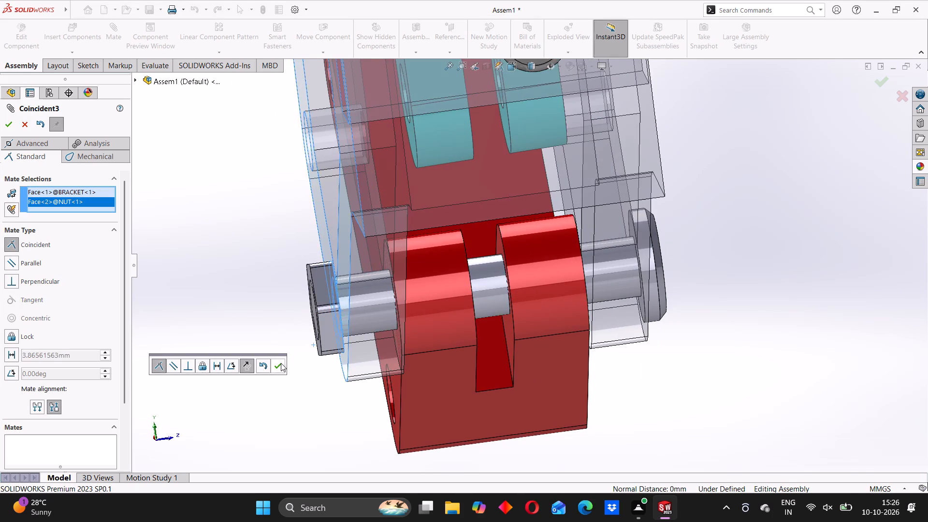
left_click(281, 363)
left_click_drag(315, 284, 335, 363)
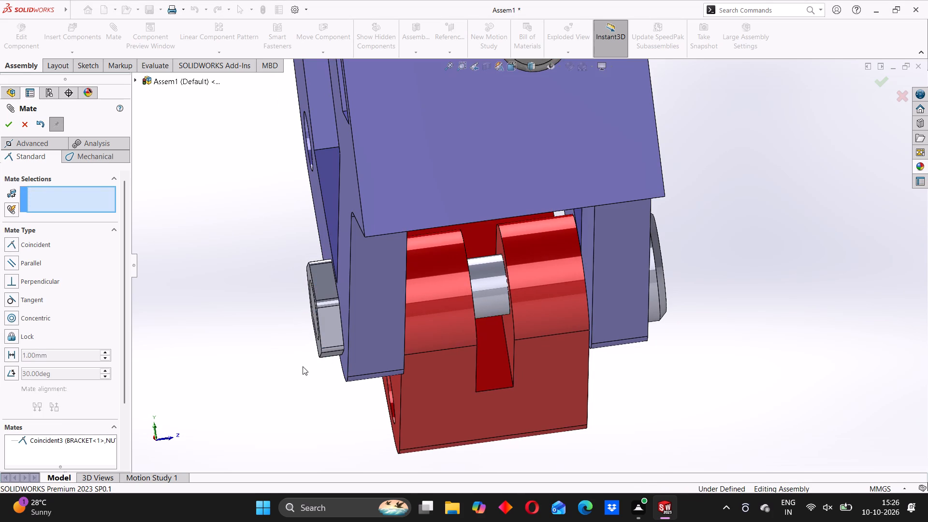
left_click(13, 128)
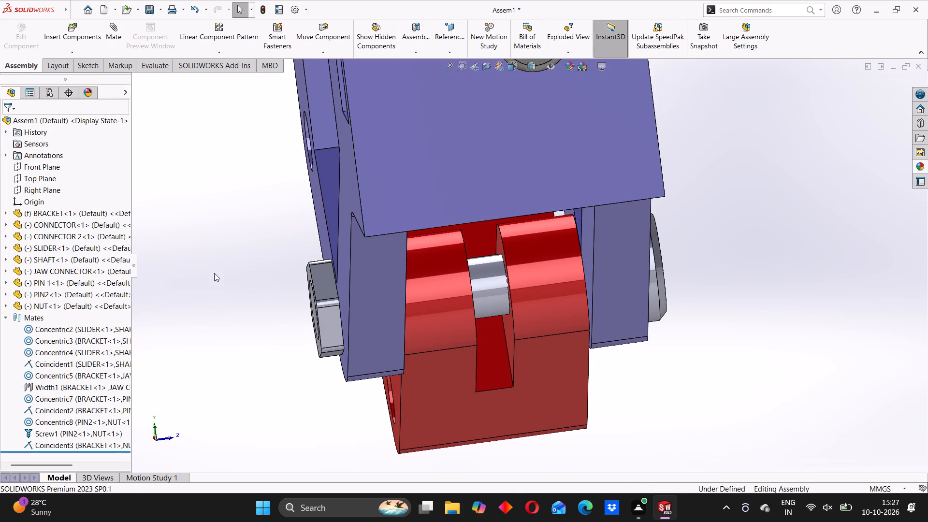
Try turning the seated NUT about PIN2's axis to examine how it moves against the BRACKET arm.
middle_click_drag(288, 295, 326, 302)
scroll(326, 302, "up", 4)
middle_click_drag(450, 316, 431, 335)
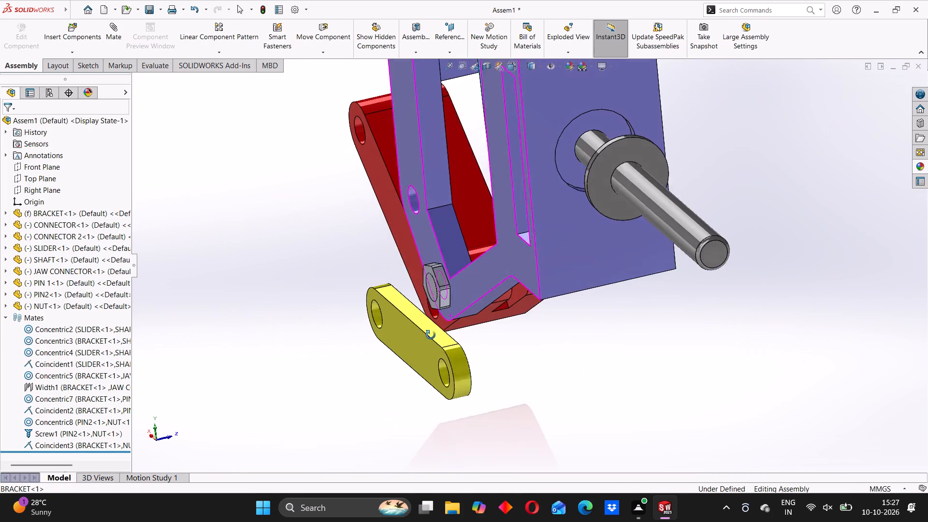
middle_click_drag(431, 335, 427, 338)
middle_click_drag(391, 307, 432, 293)
scroll(292, 314, "up", 3)
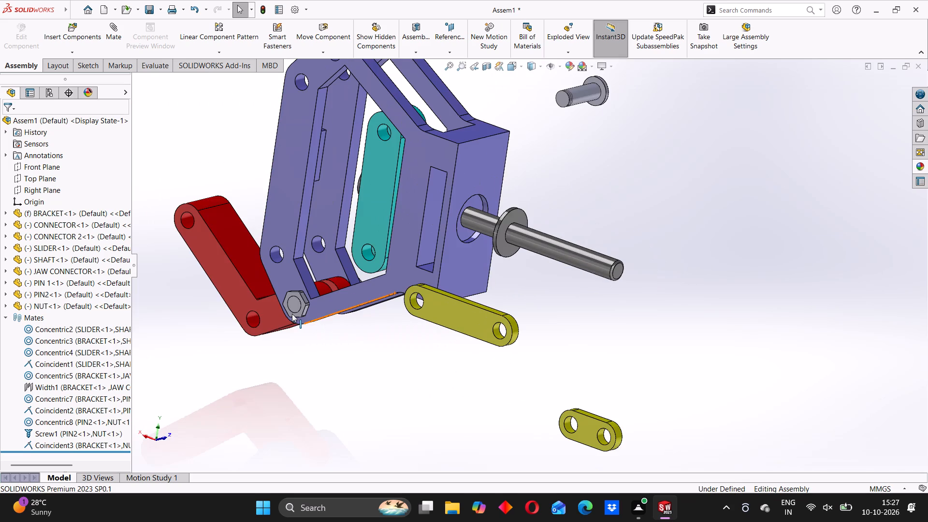
scroll(308, 308, "down", 2)
middle_click_drag(307, 308, 287, 326)
scroll(313, 277, "down", 3)
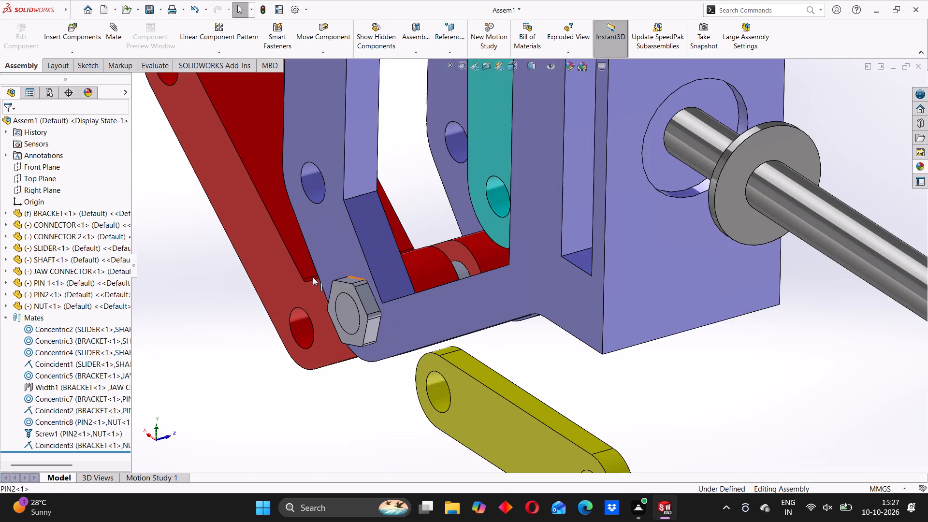
left_click_drag(366, 296, 359, 365)
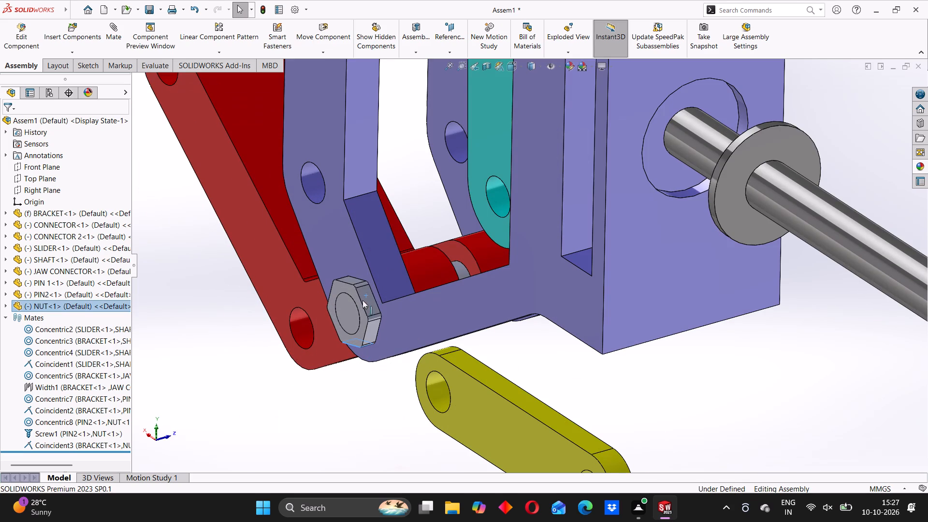
left_click_drag(359, 279, 373, 351)
left_click_drag(362, 284, 369, 346)
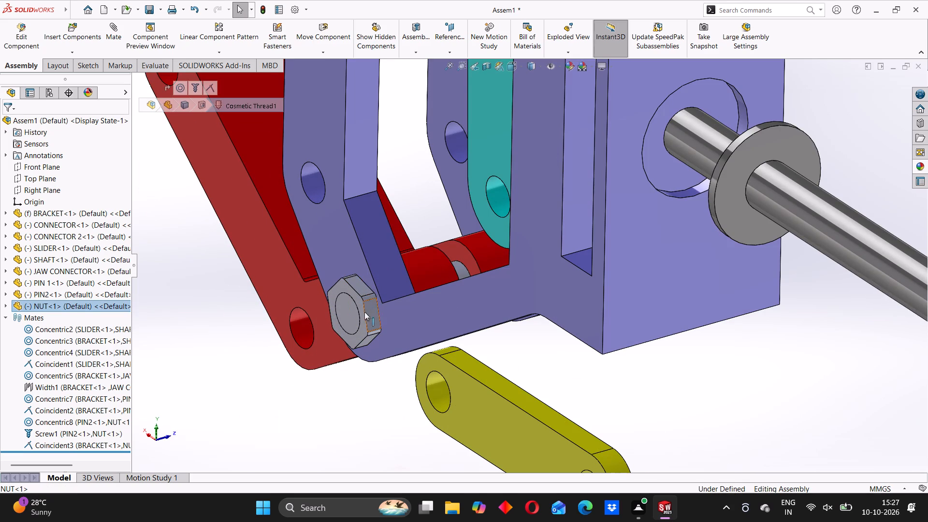
left_click_drag(362, 284, 378, 352)
left_click(170, 274)
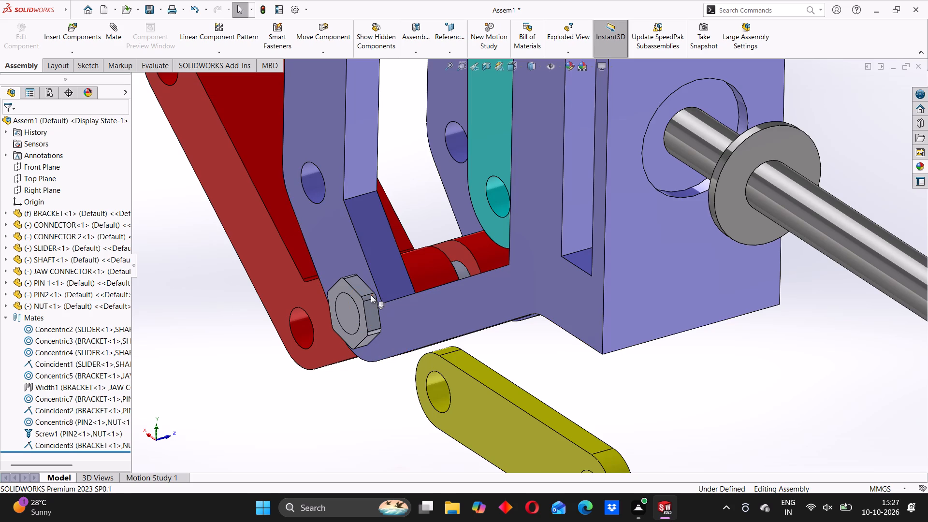
left_click_drag(359, 284, 367, 329)
scroll(343, 313, "up", 3)
middle_click_drag(412, 318, 390, 336)
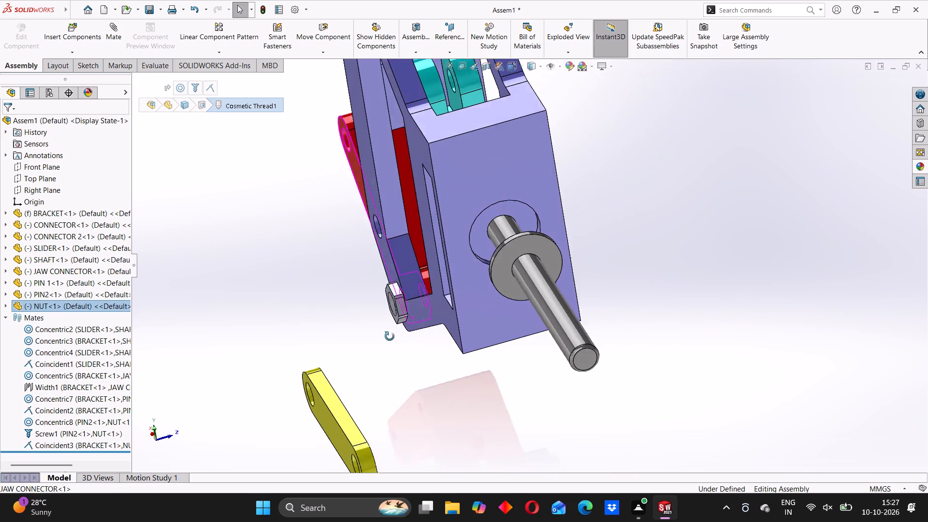
middle_click_drag(390, 336, 390, 337)
scroll(398, 310, "down", 4)
left_click_drag(423, 263, 430, 299)
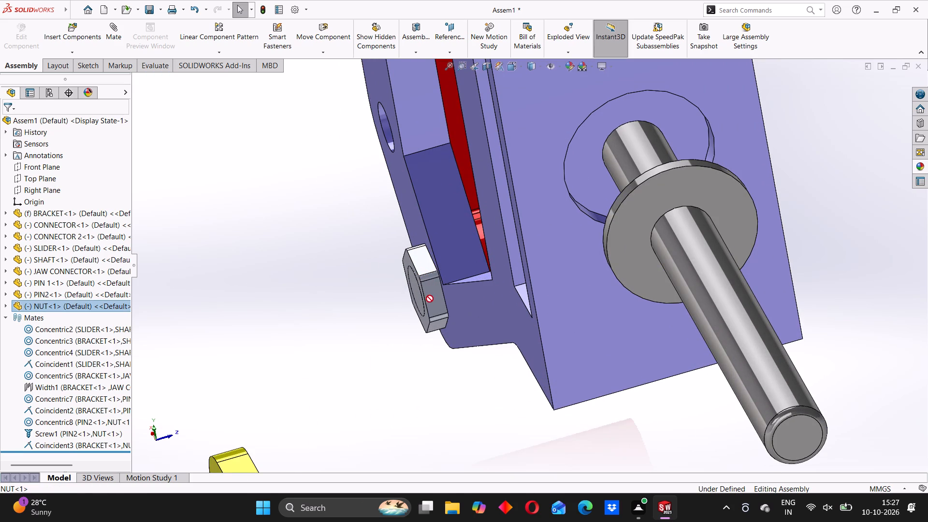
left_click_drag(430, 299, 431, 302)
middle_click_drag(395, 312, 450, 283)
left_click_drag(458, 264, 406, 272)
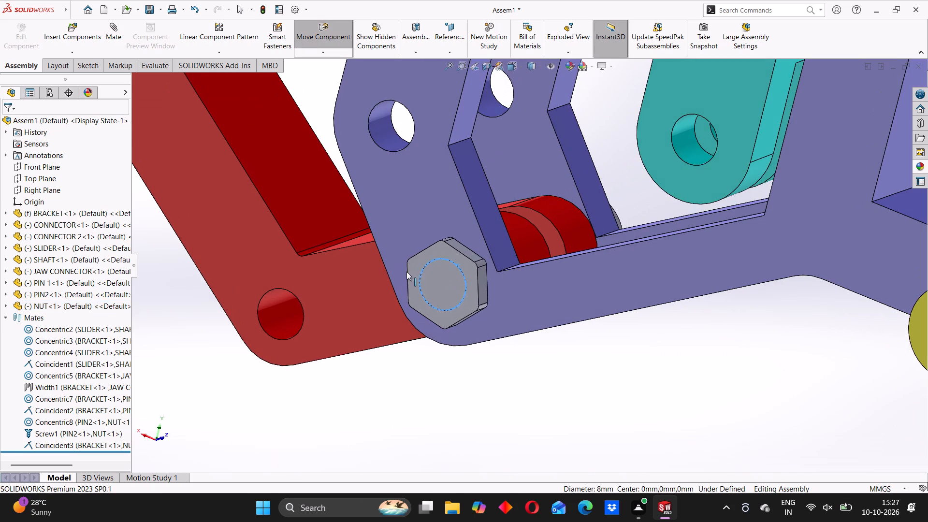
left_click_drag(406, 272, 467, 222)
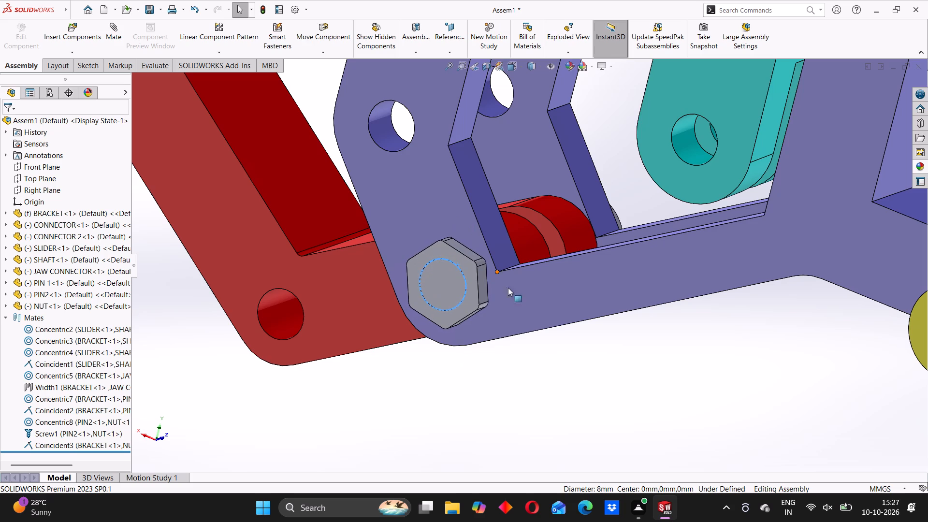
left_click_drag(503, 338, 502, 344)
scroll(435, 359, "up", 4)
middle_click_drag(435, 359, 465, 333)
left_click(202, 235)
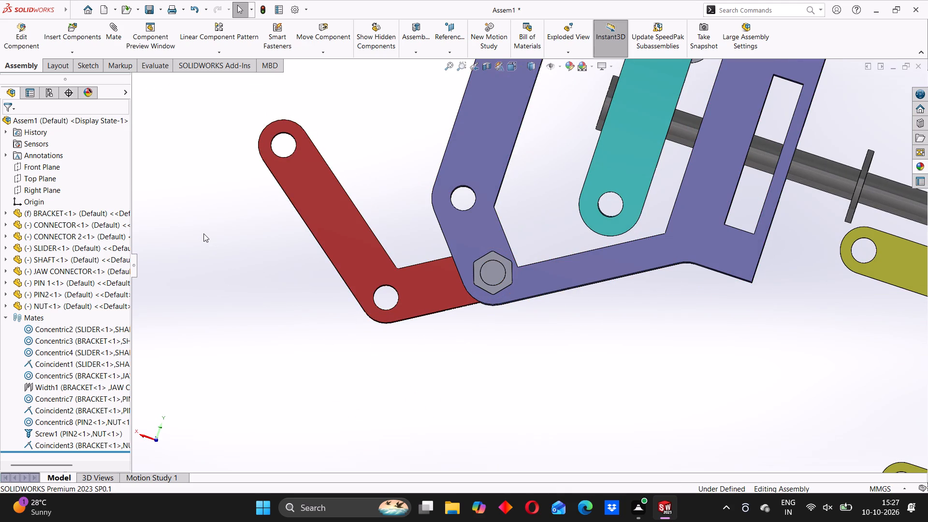
left_click_drag(494, 257, 459, 294)
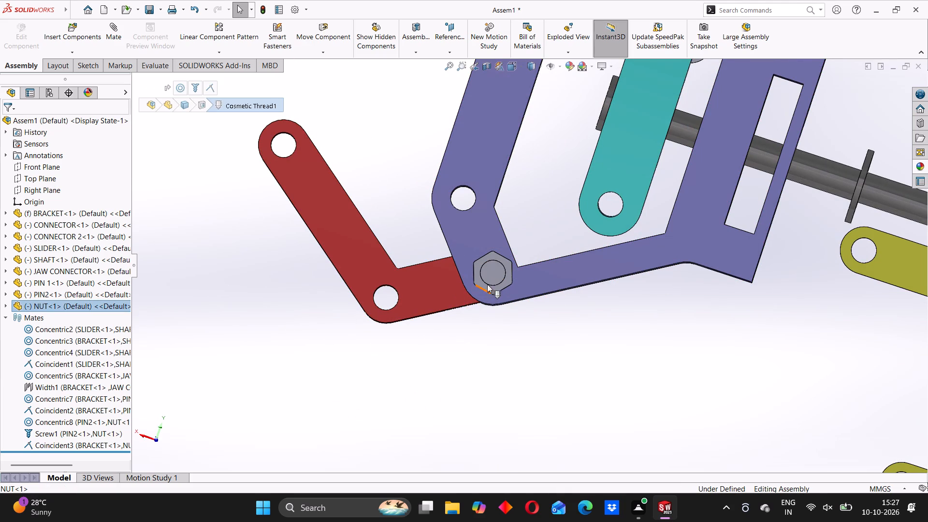
scroll(486, 283, "down", 6)
left_click_drag(485, 254, 566, 276)
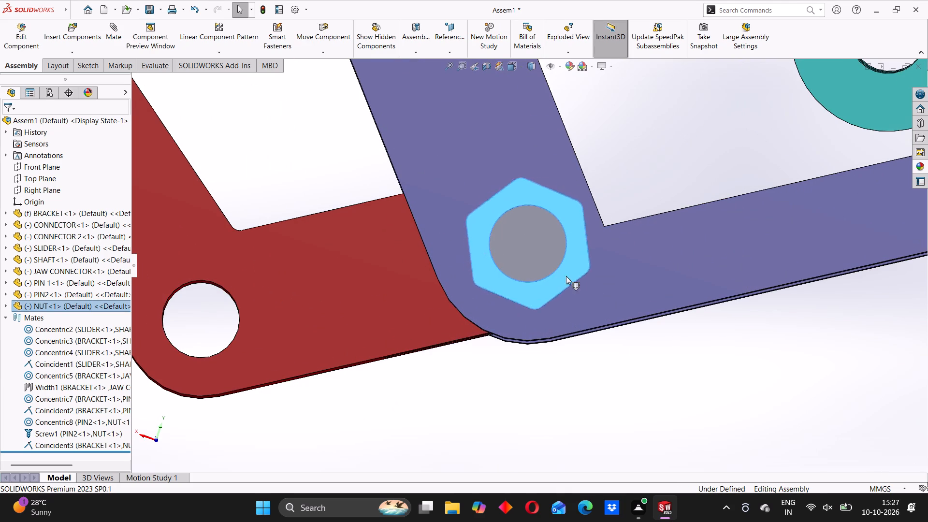
left_click_drag(566, 276, 538, 320)
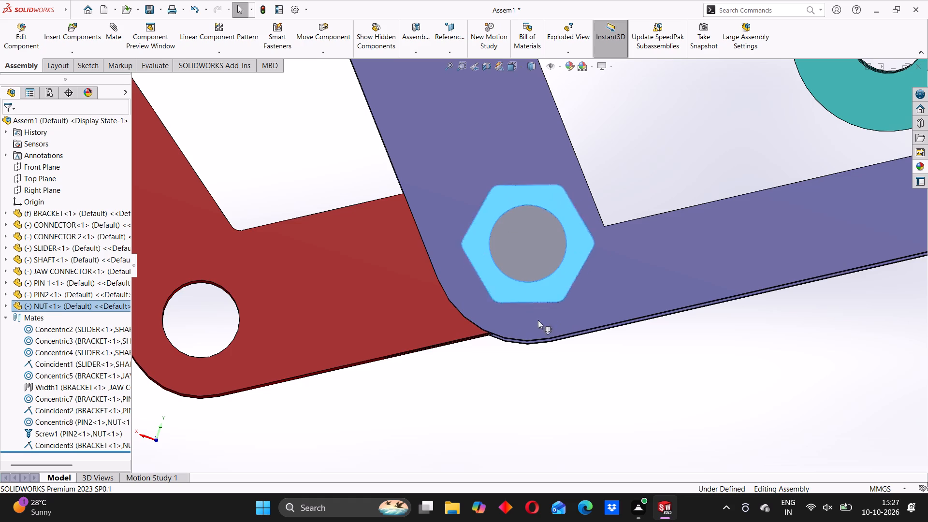
left_click_drag(538, 320, 553, 217)
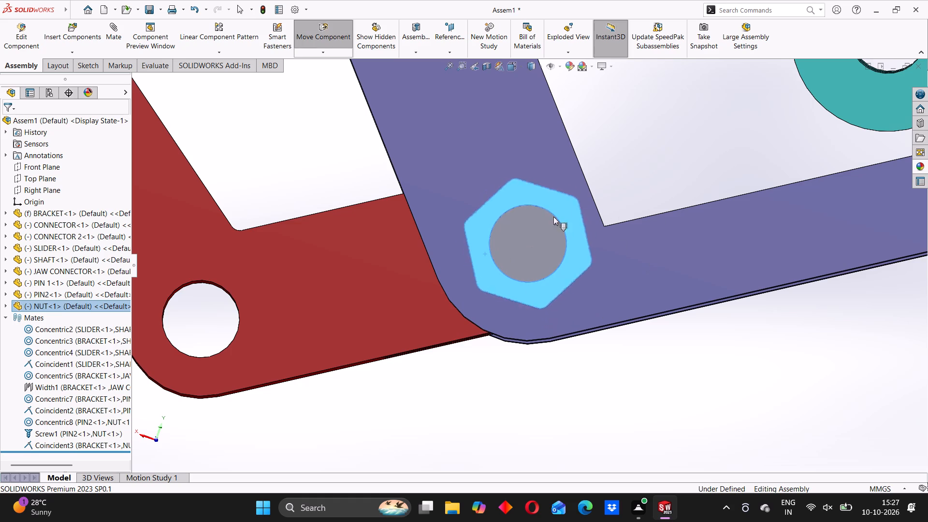
left_click_drag(553, 217, 618, 253)
scroll(626, 255, "up", 6)
left_click(595, 322)
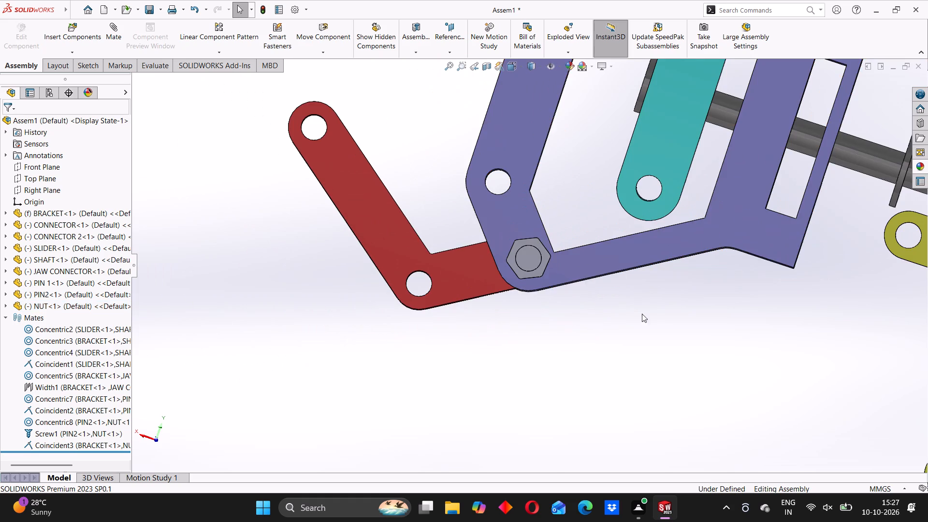
middle_click_drag(710, 295, 611, 345)
scroll(758, 271, "up", 3)
scroll(665, 223, "down", 2)
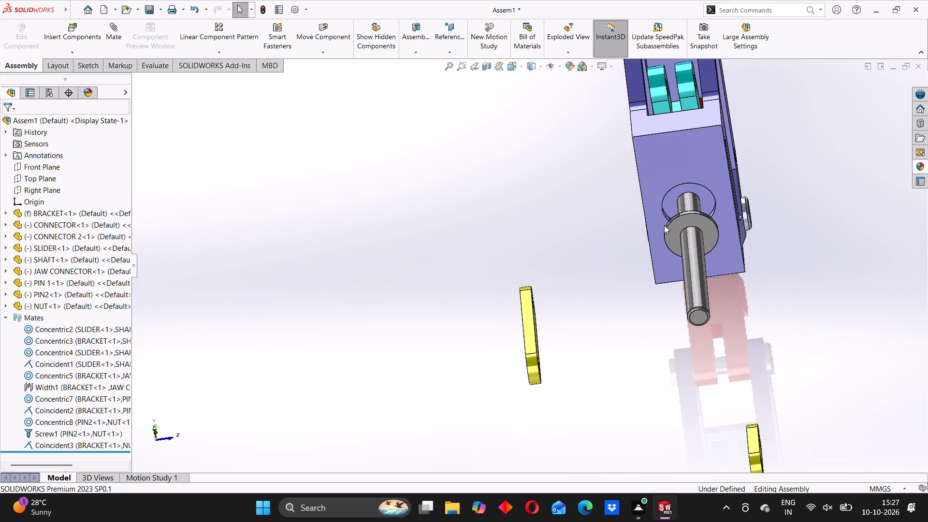
Examine the partly mated assembly from several sides, checking the BRACKET, SLIDER, JAW CONNECTOR and the loose connectors.
middle_click_drag(653, 232, 705, 209)
scroll(553, 250, "up", 3)
middle_click_drag(513, 256, 720, 169)
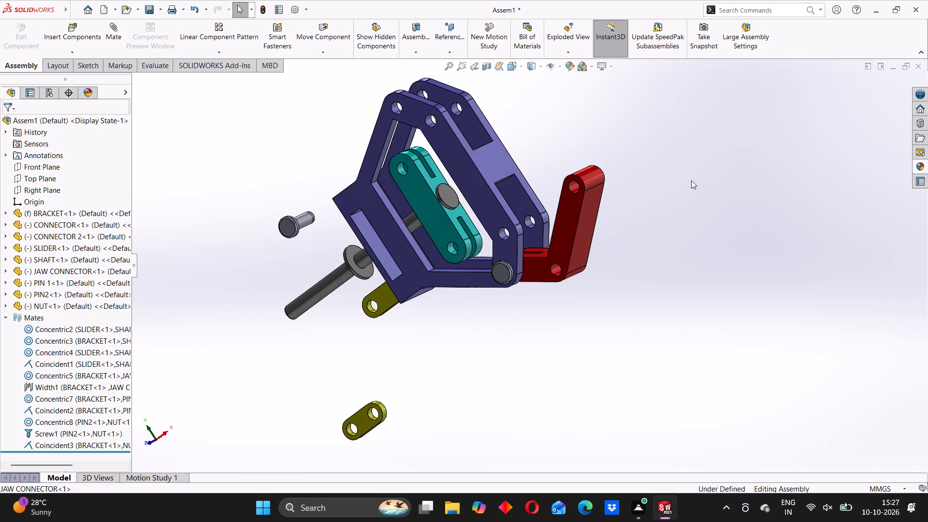
middle_click_drag(584, 194, 342, 266)
middle_click_drag(625, 168, 675, 273)
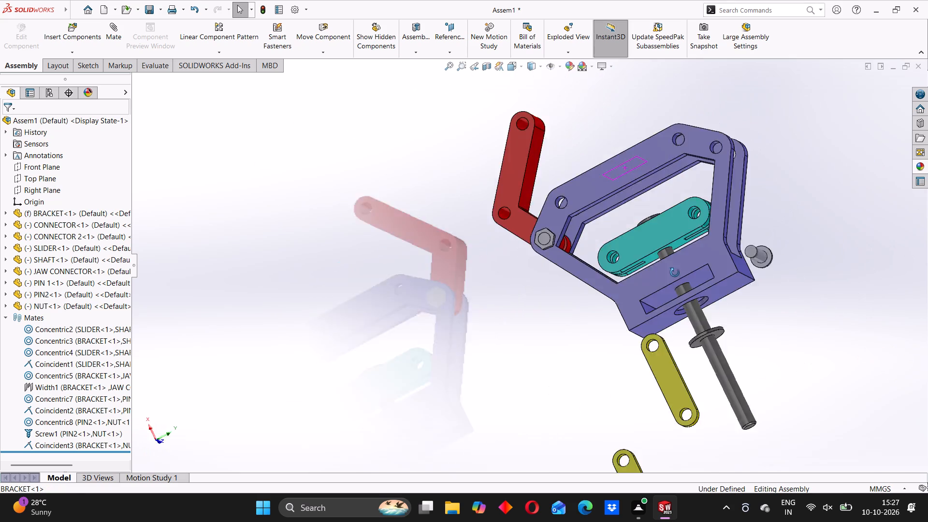
middle_click_drag(675, 273, 630, 362)
middle_click_drag(572, 139, 667, 275)
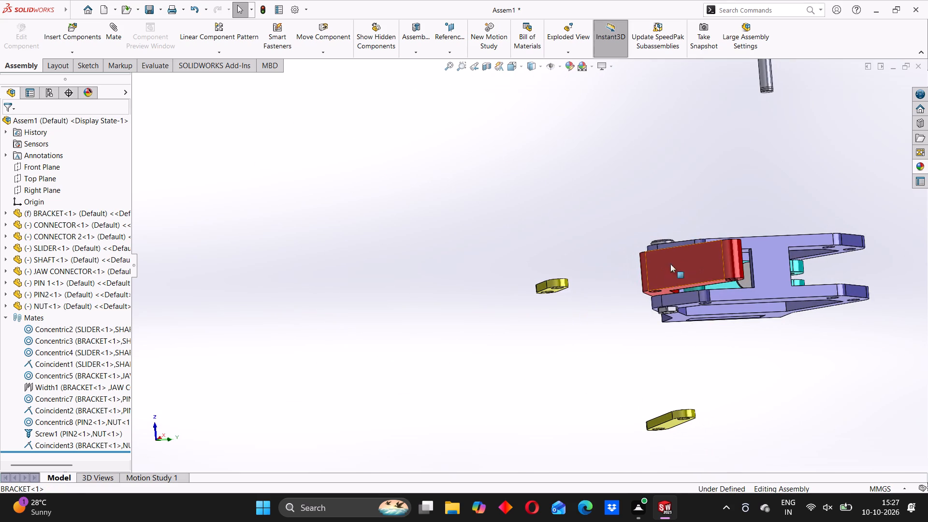
middle_click_drag(663, 222, 637, 320)
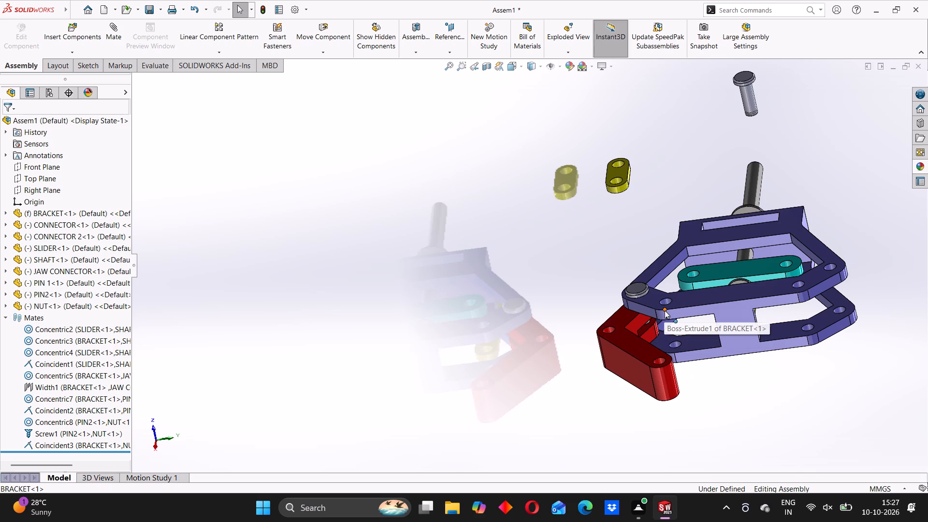
scroll(665, 310, "up", 1)
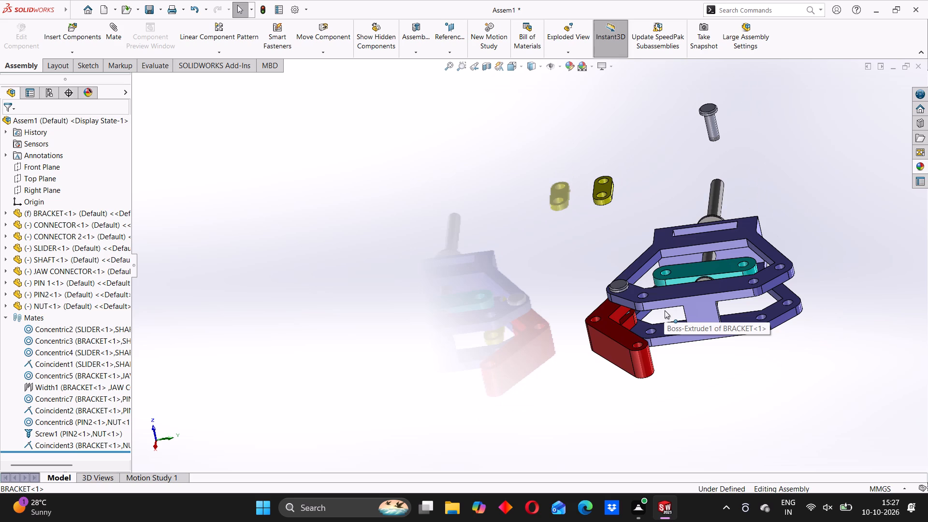
scroll(665, 310, "up", 2)
scroll(665, 310, "down", 1)
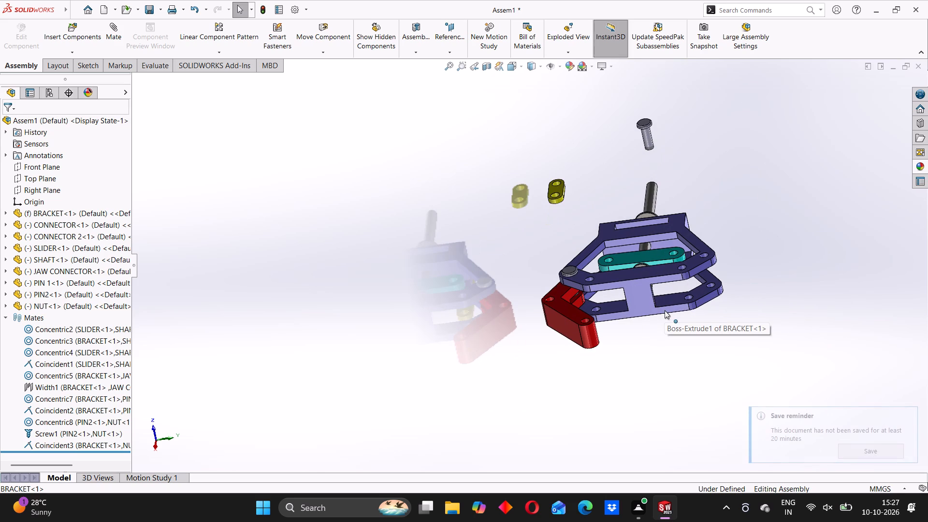
scroll(581, 280, "down", 1)
middle_click_drag(599, 281, 612, 329)
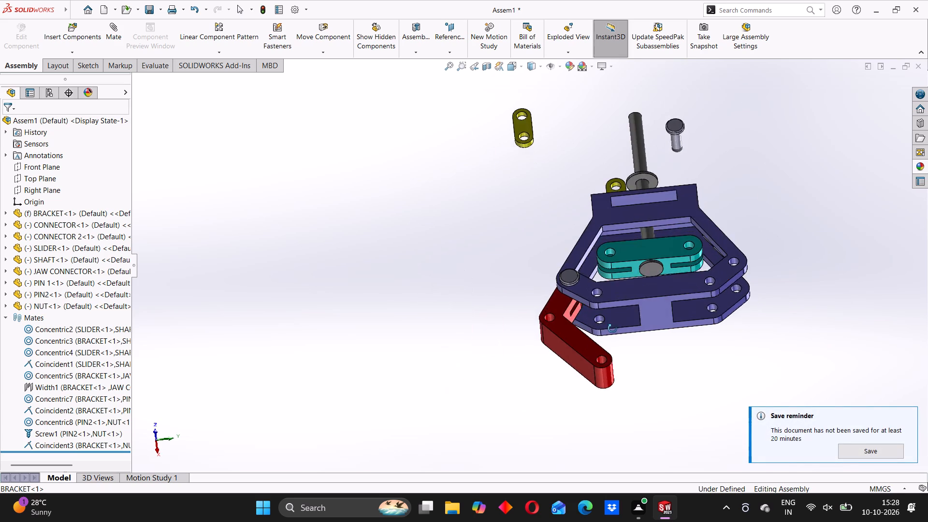
middle_click_drag(612, 329, 619, 341)
scroll(602, 319, "down", 2)
middle_click_drag(604, 320, 596, 322)
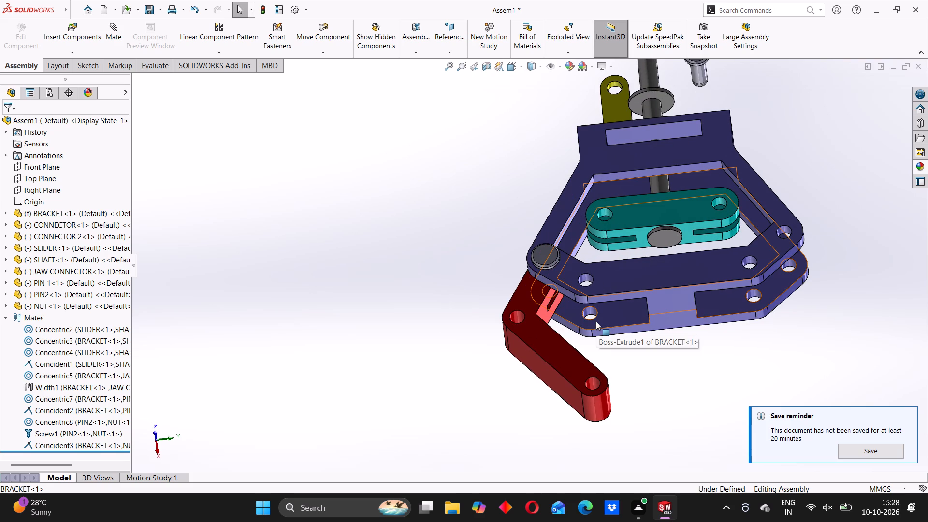
scroll(596, 321, "up", 1)
scroll(607, 278, "up", 4)
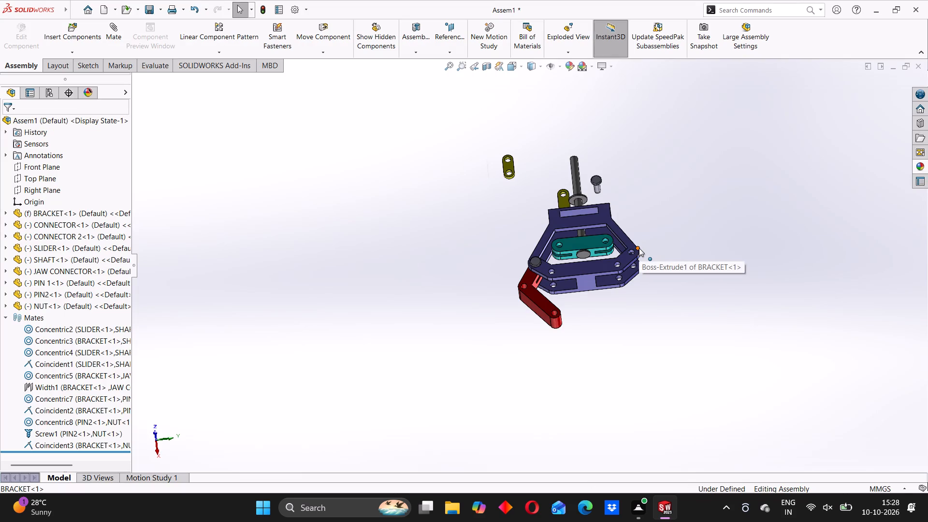
scroll(474, 278, "down", 2)
scroll(490, 277, "up", 3)
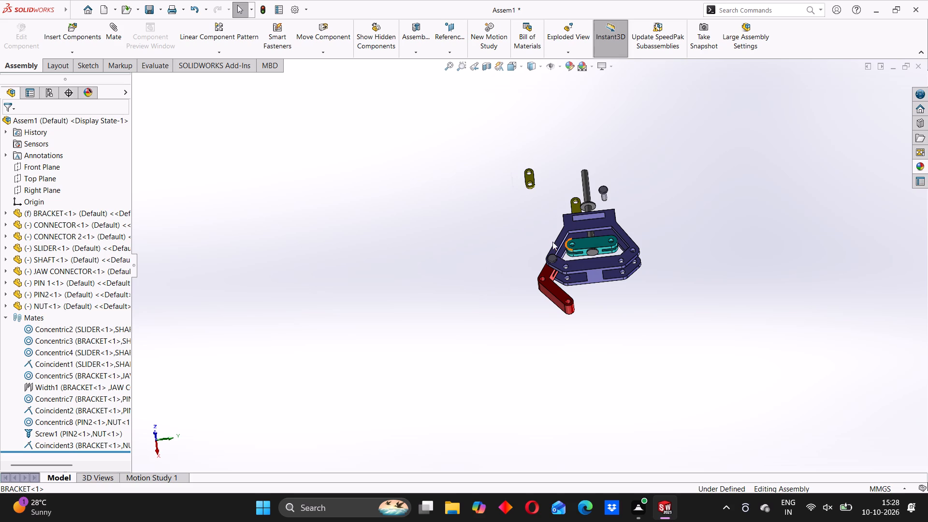
scroll(556, 247, "up", 3)
middle_click_drag(536, 245, 553, 345)
scroll(544, 223, "down", 7)
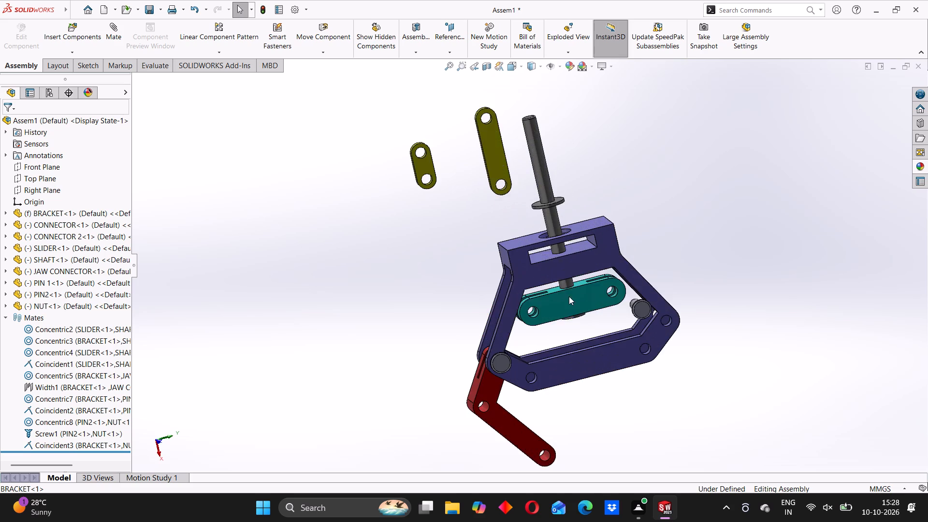
middle_click_drag(563, 300, 549, 274)
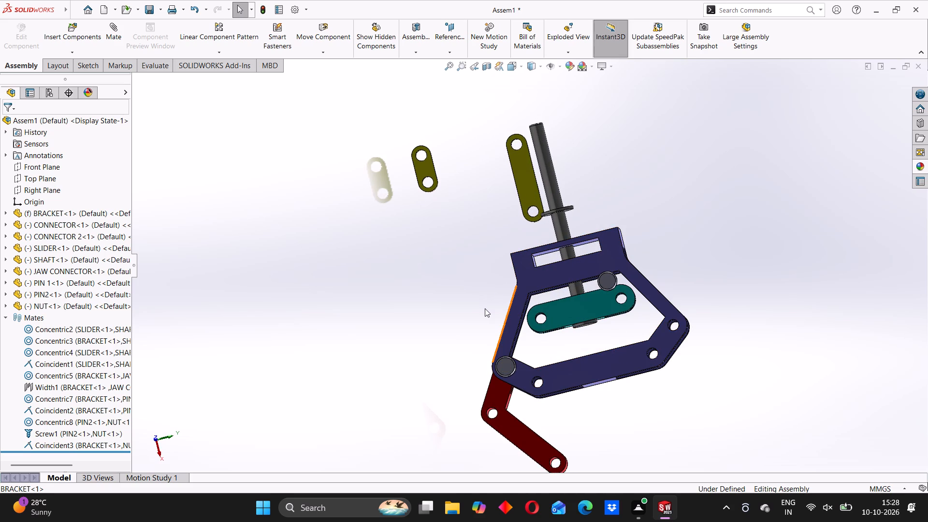
scroll(610, 304, "up", 4)
middle_click_drag(492, 348, 493, 299)
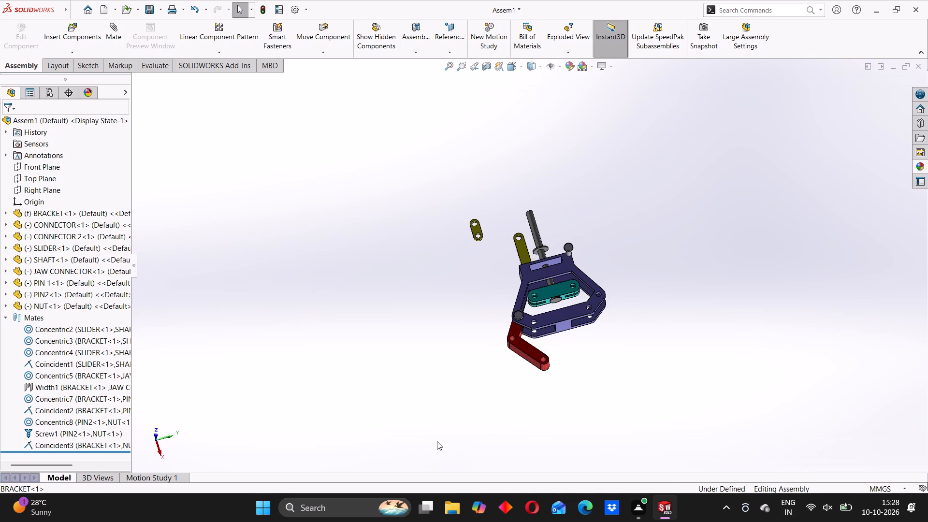
middle_click_drag(534, 318, 547, 344)
scroll(538, 306, "down", 5)
middle_click_drag(693, 324, 604, 374)
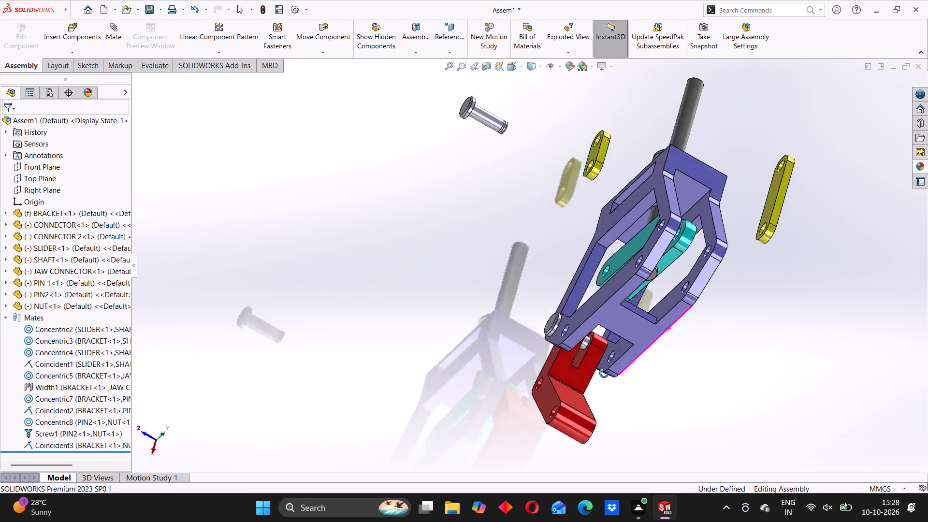
middle_click_drag(604, 374, 590, 409)
middle_click_drag(661, 278, 680, 326)
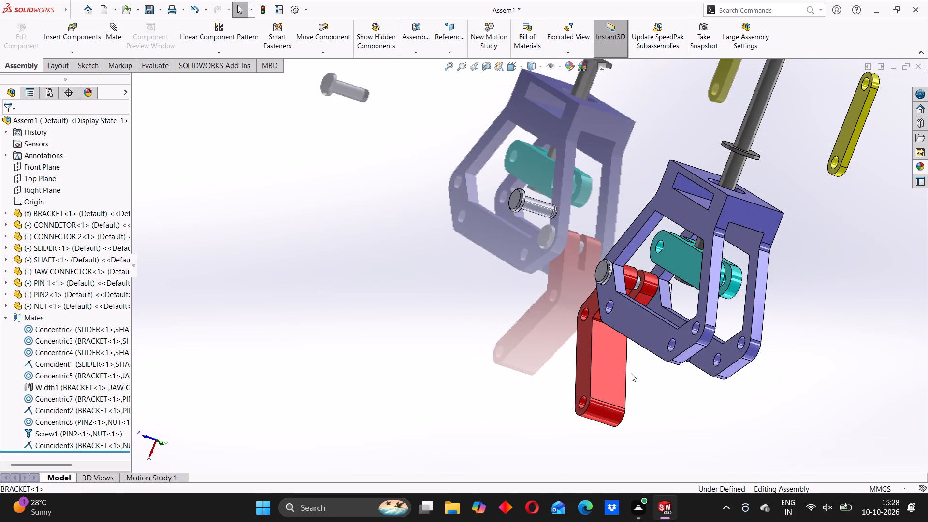
scroll(626, 379, "up", 1)
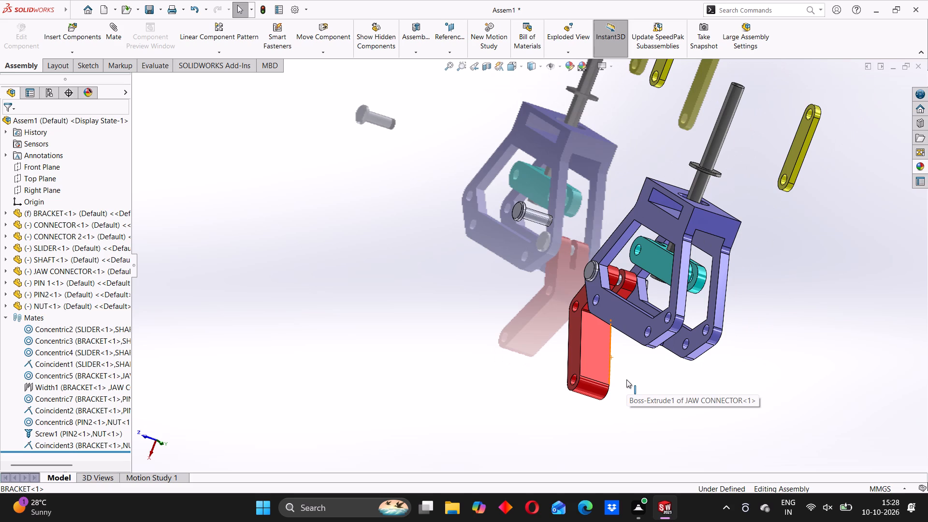
middle_click_drag(596, 323, 666, 292)
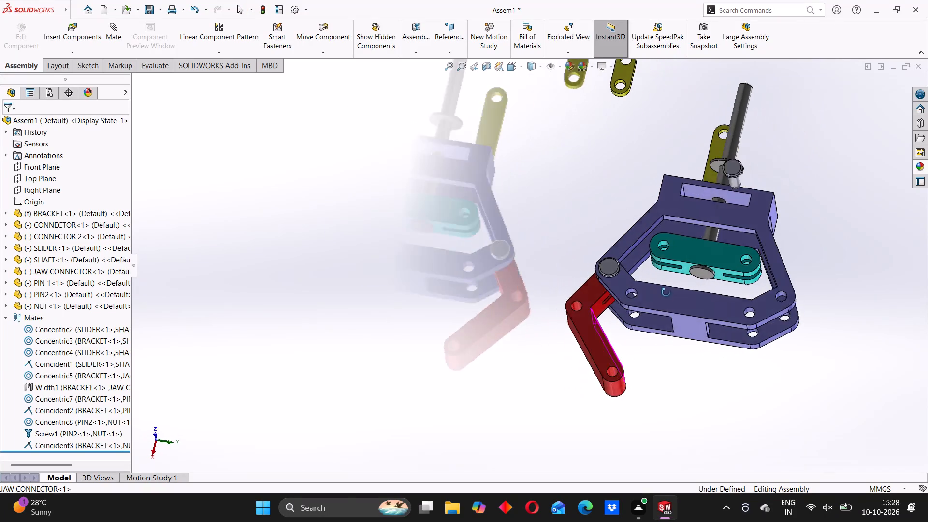
middle_click_drag(666, 292, 666, 292)
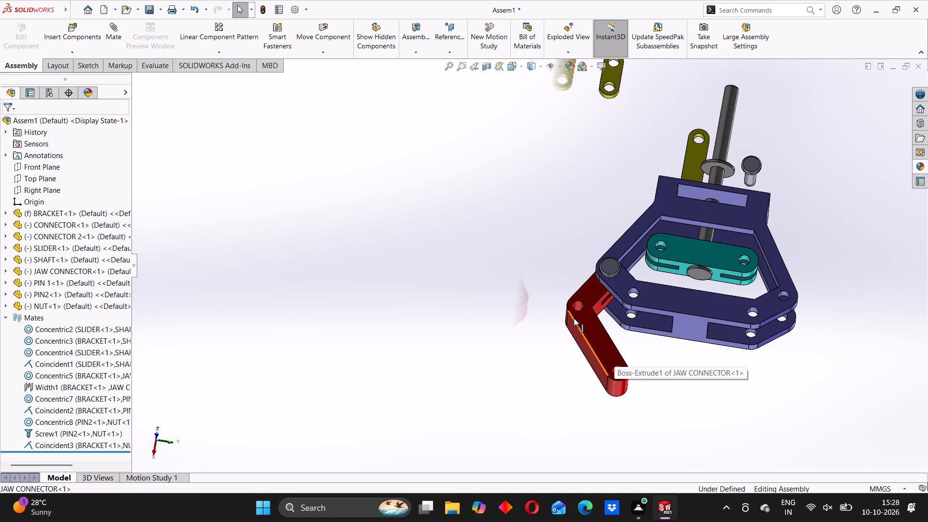
Insert the JAW part from the ASSEMBLY 15 folder and place it just below the JAW CONNECTOR's free end.
left_click(90, 34)
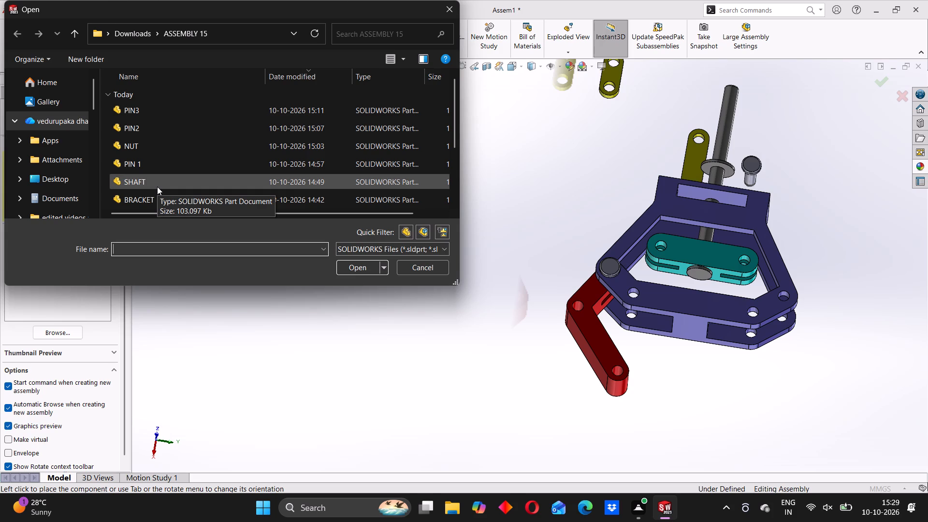
scroll(157, 187, "up", 1)
scroll(187, 149, "down", 3)
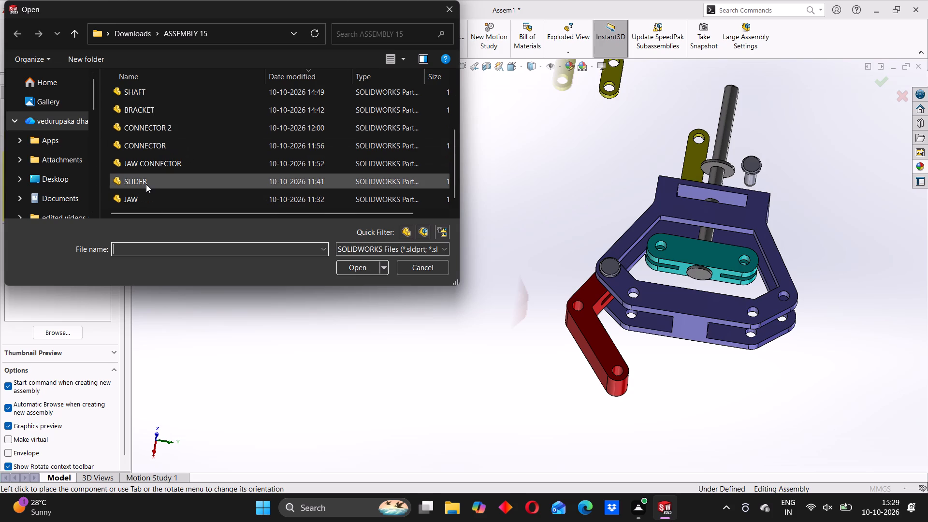
left_click(144, 196)
left_click(359, 265)
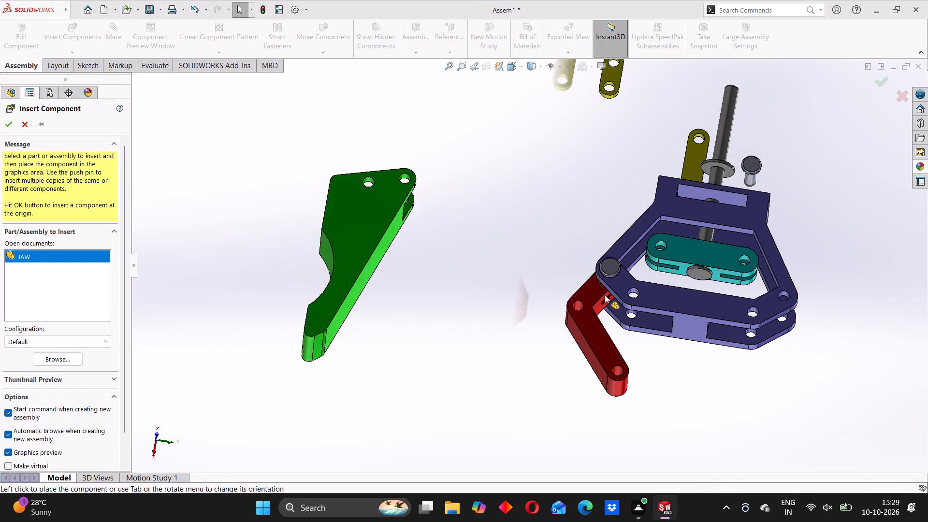
scroll(640, 329, "up", 2)
scroll(600, 328, "up", 3)
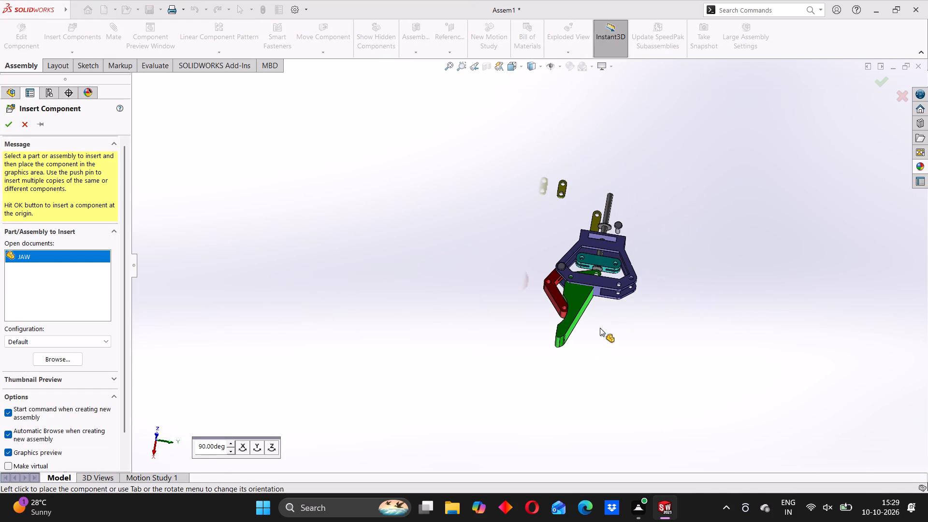
middle_click_drag(569, 321, 601, 350)
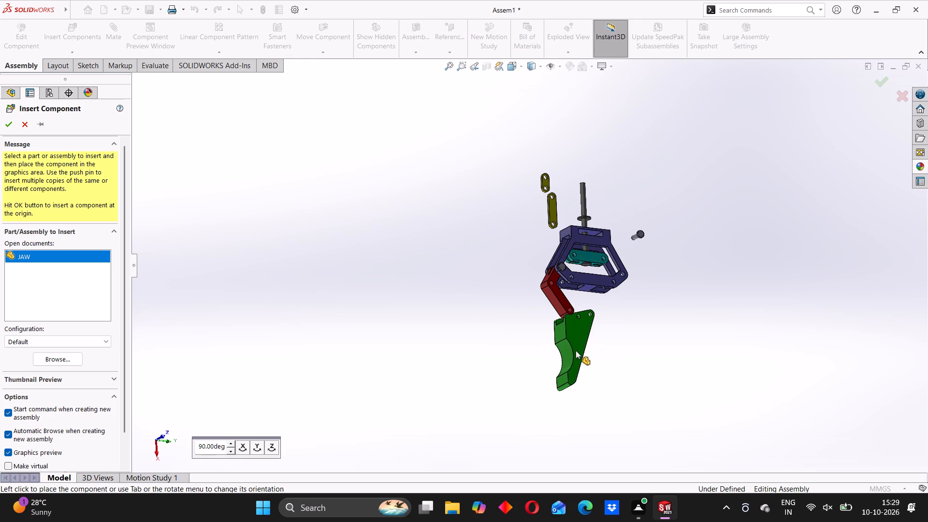
middle_click_drag(568, 363, 567, 363)
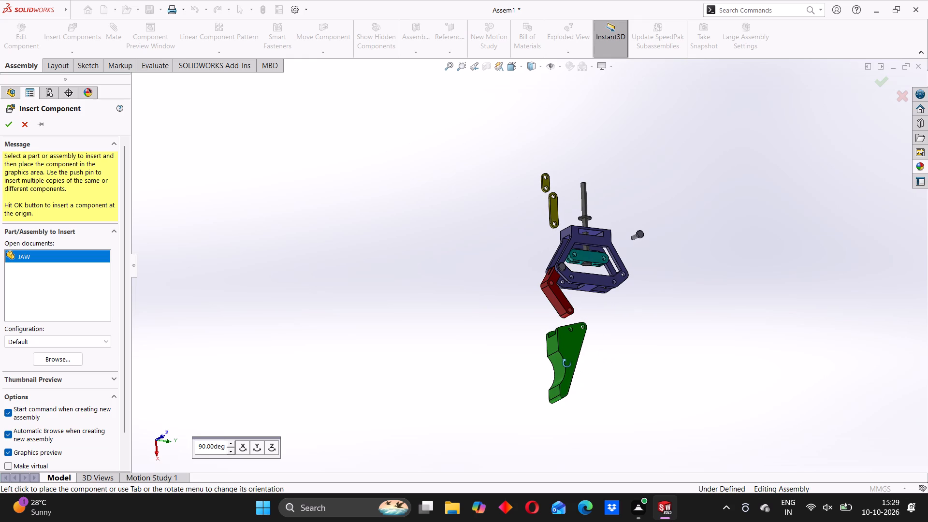
middle_click_drag(567, 363, 551, 353)
scroll(561, 328, "down", 8)
scroll(556, 319, "up", 3)
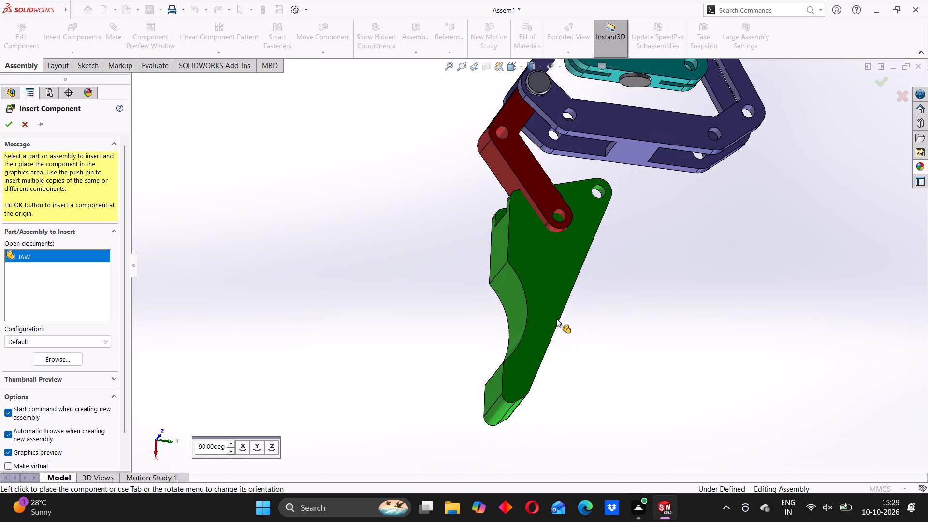
scroll(556, 319, "up", 3)
left_click(536, 325)
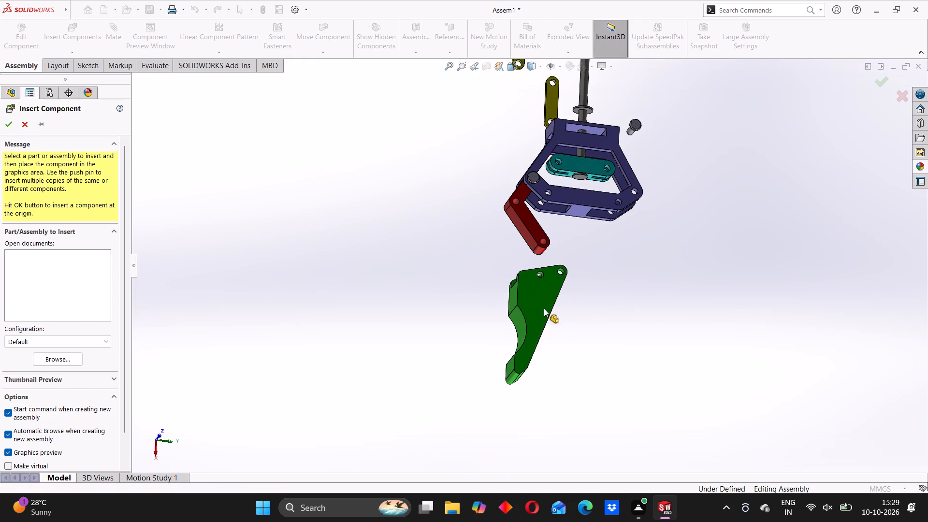
Rotate the JAW freely so its curved recess faces inward beneath the BRACKET, with its holed end towards the JAW CONNECTOR.
left_click(324, 55)
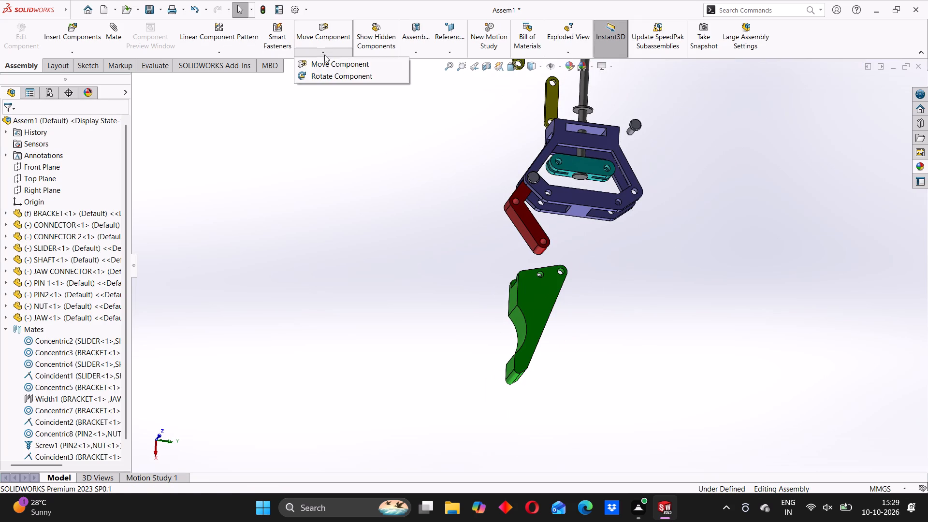
left_click(323, 73)
middle_click_drag(545, 303, 491, 289)
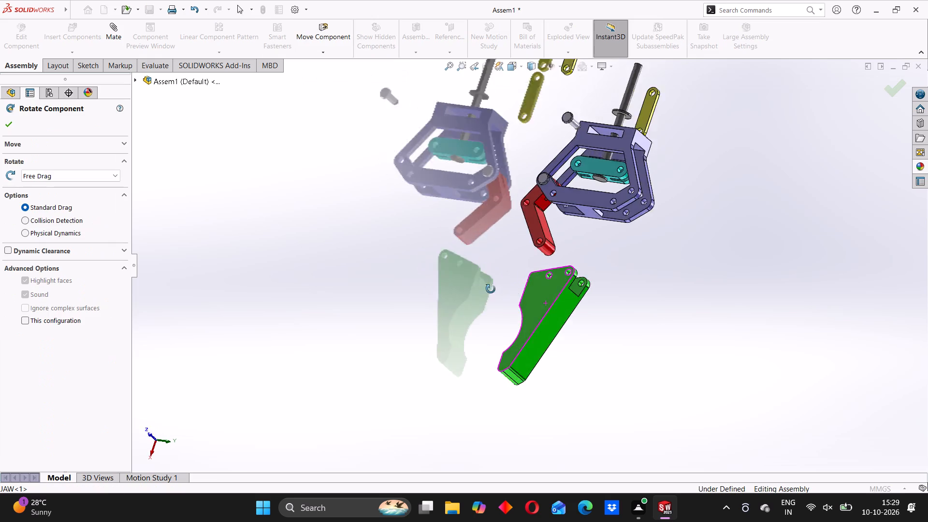
middle_click_drag(491, 289, 549, 291)
left_click_drag(548, 288, 379, 291)
left_click_drag(531, 303, 527, 277)
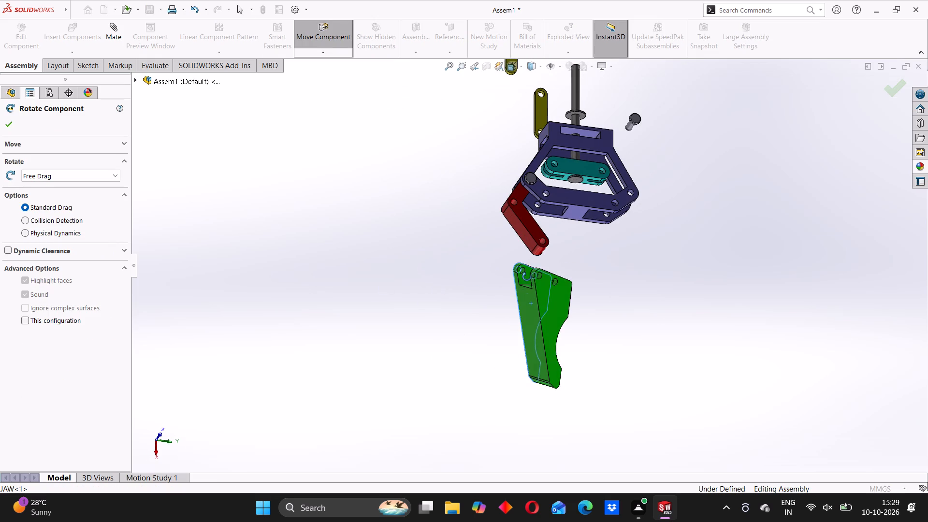
left_click_drag(527, 277, 519, 247)
left_click_drag(540, 323, 522, 288)
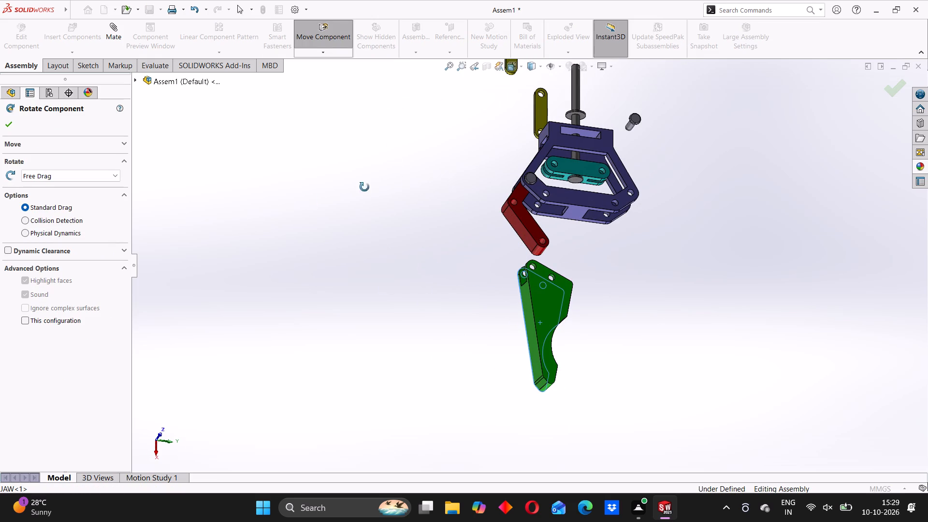
left_click(5, 124)
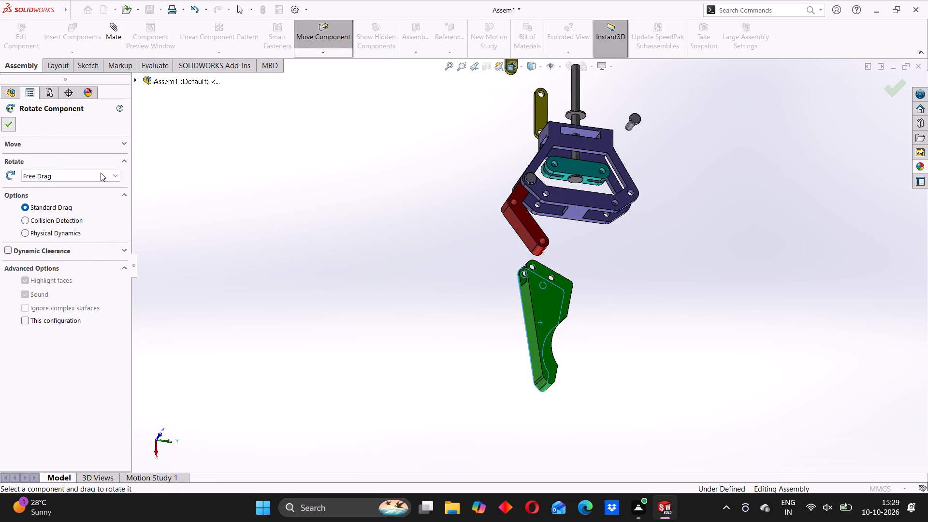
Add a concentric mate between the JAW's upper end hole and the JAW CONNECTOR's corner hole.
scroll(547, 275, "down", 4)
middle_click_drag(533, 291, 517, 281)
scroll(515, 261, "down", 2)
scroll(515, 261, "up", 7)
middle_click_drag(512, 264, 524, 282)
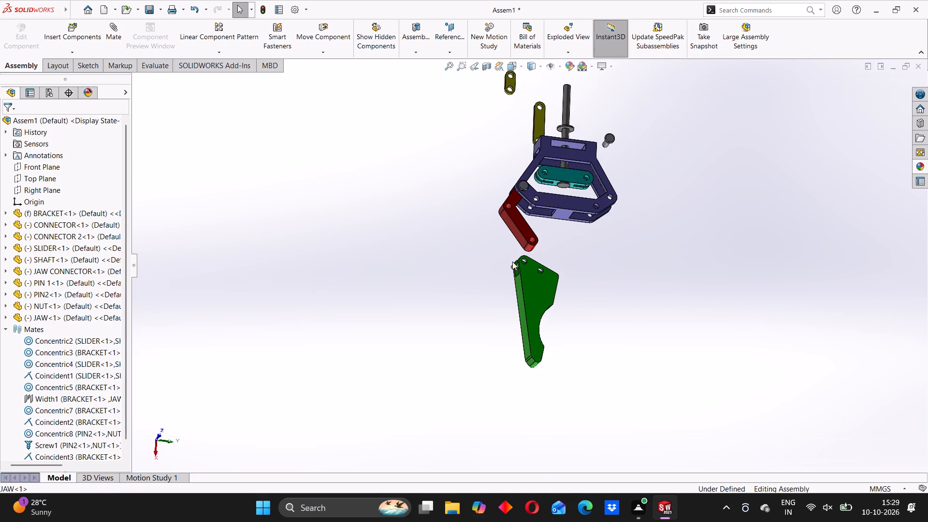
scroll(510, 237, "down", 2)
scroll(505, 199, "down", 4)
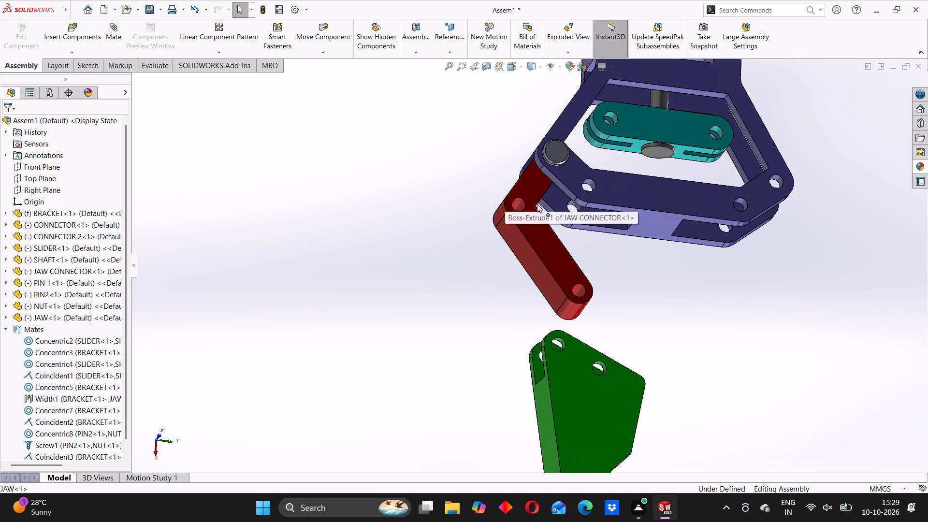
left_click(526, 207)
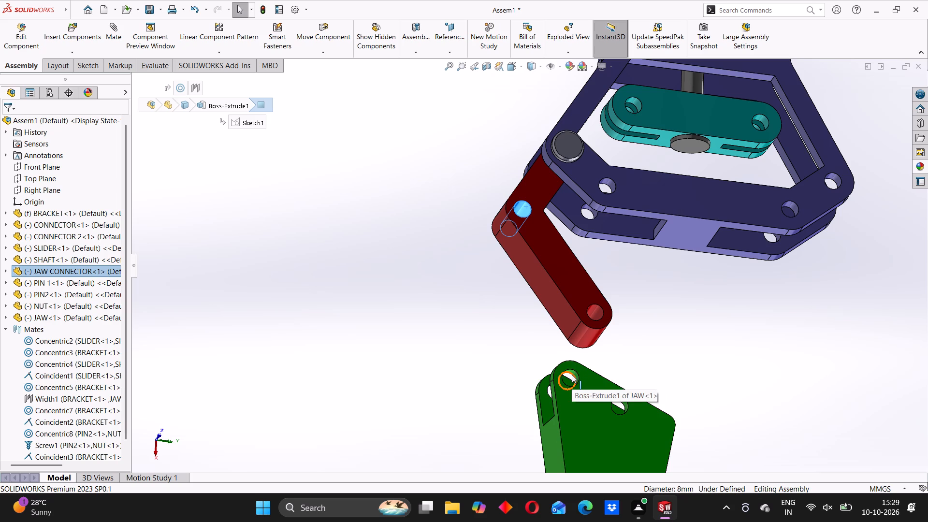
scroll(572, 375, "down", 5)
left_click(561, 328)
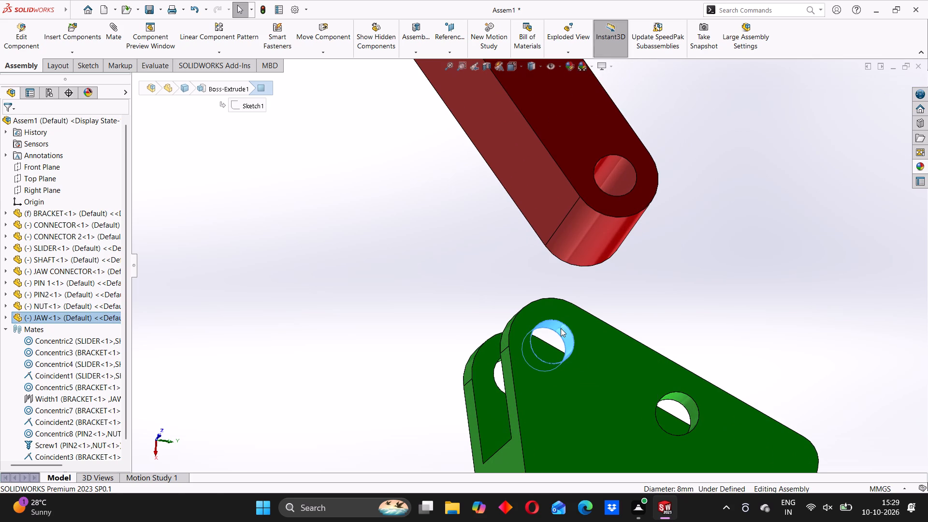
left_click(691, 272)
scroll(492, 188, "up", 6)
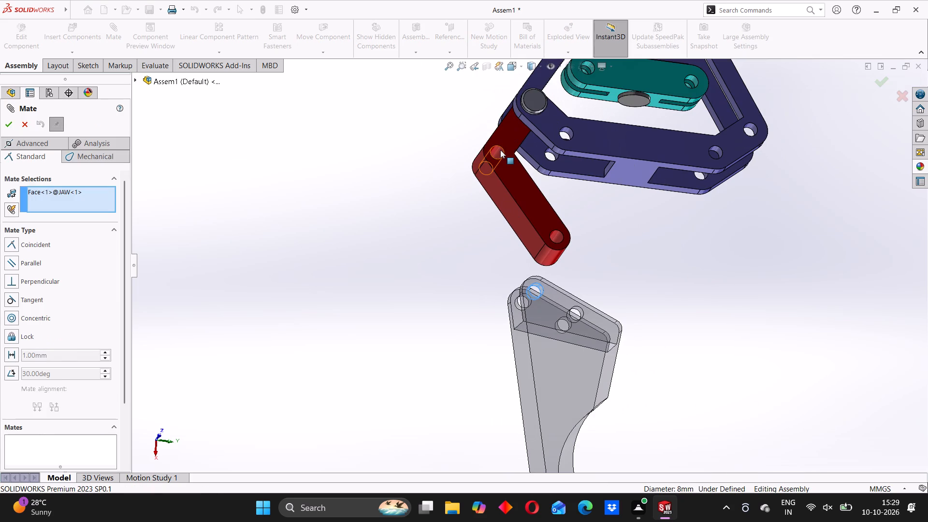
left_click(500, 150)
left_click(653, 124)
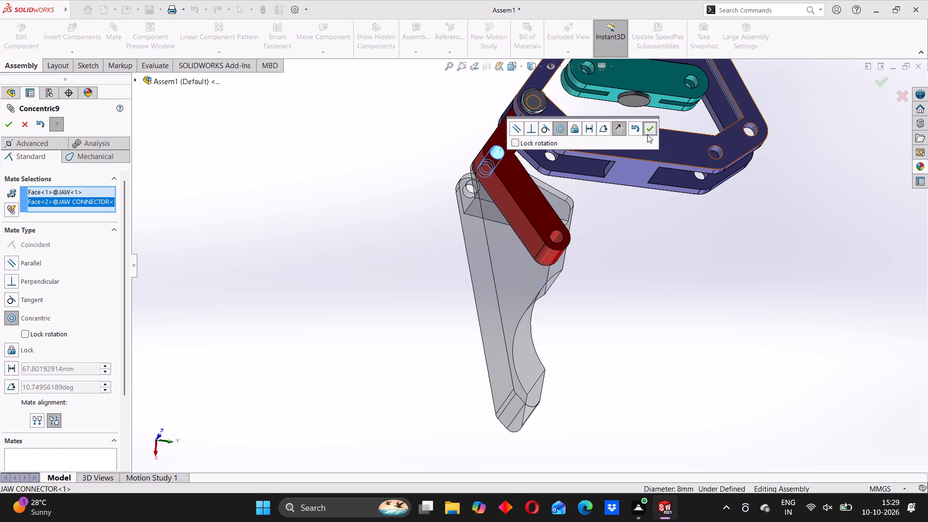
Try swinging and sliding the JAW on the JAW CONNECTOR's corner hole, checking how its fork fits from several sides.
left_click_drag(500, 235, 472, 226)
left_click_drag(472, 226, 493, 232)
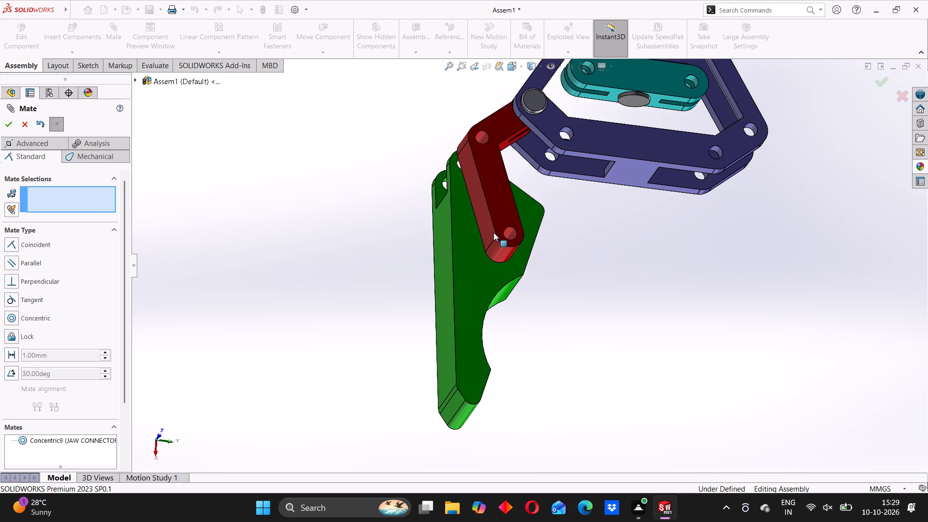
left_click_drag(493, 232, 508, 239)
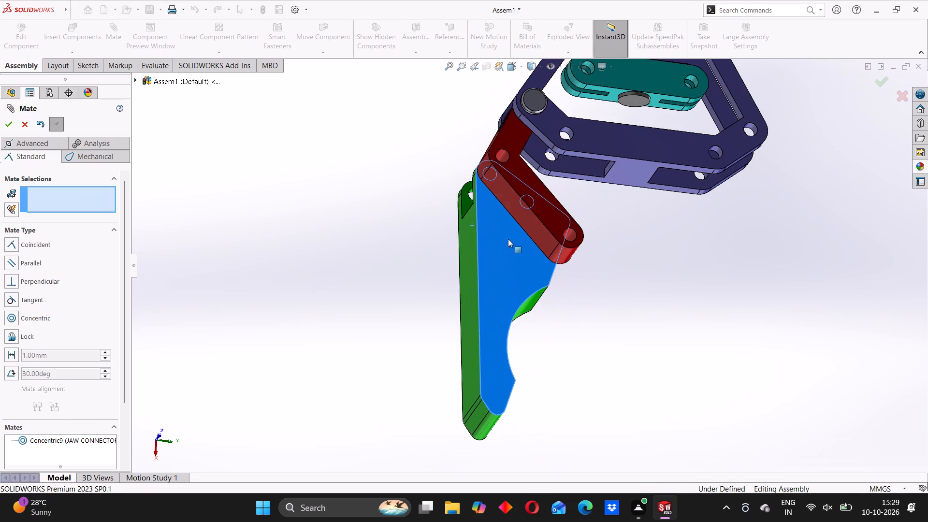
left_click_drag(508, 239, 497, 245)
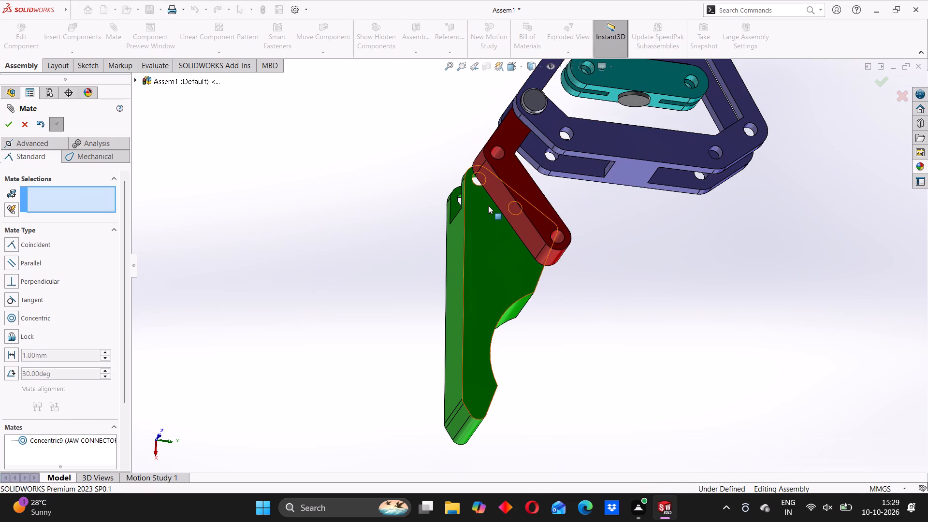
scroll(489, 205, "down", 1)
scroll(489, 205, "up", 3)
middle_click_drag(490, 208, 506, 234)
scroll(517, 219, "down", 2)
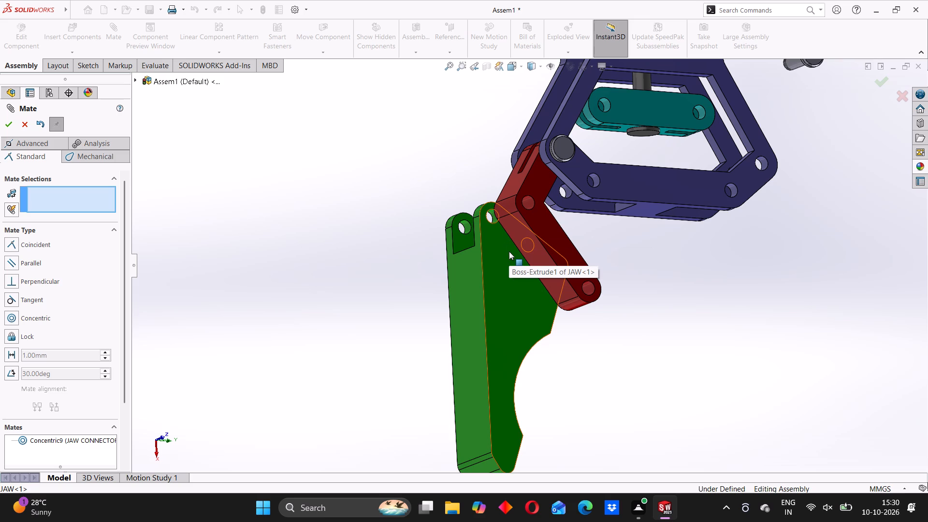
scroll(528, 264, "down", 3)
middle_click_drag(553, 261, 552, 261)
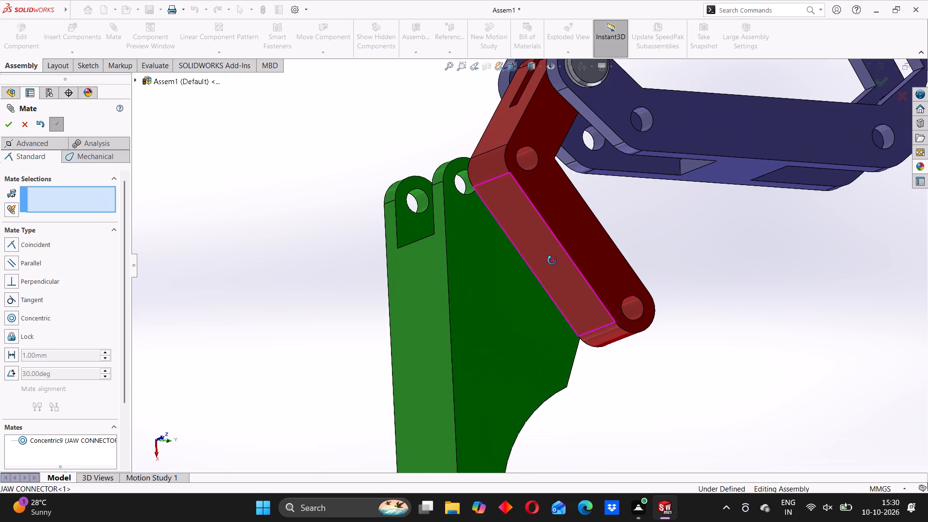
middle_click_drag(552, 261, 541, 264)
left_click_drag(501, 299, 515, 278)
left_click_drag(508, 273, 536, 255)
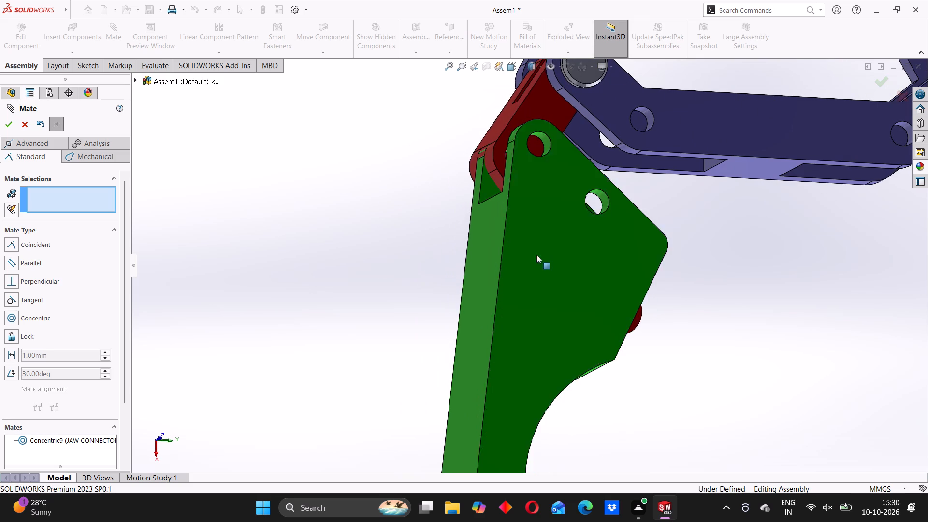
middle_click_drag(517, 264, 611, 279)
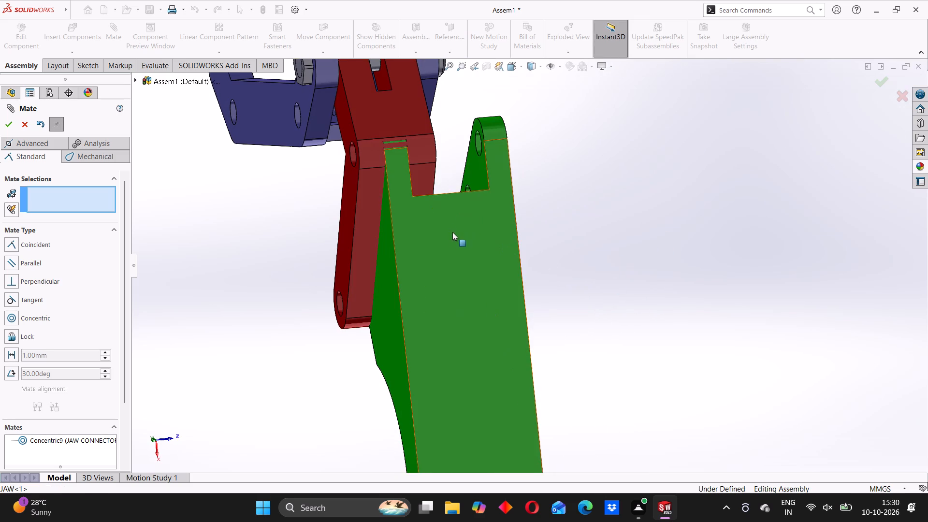
left_click_drag(452, 236, 404, 243)
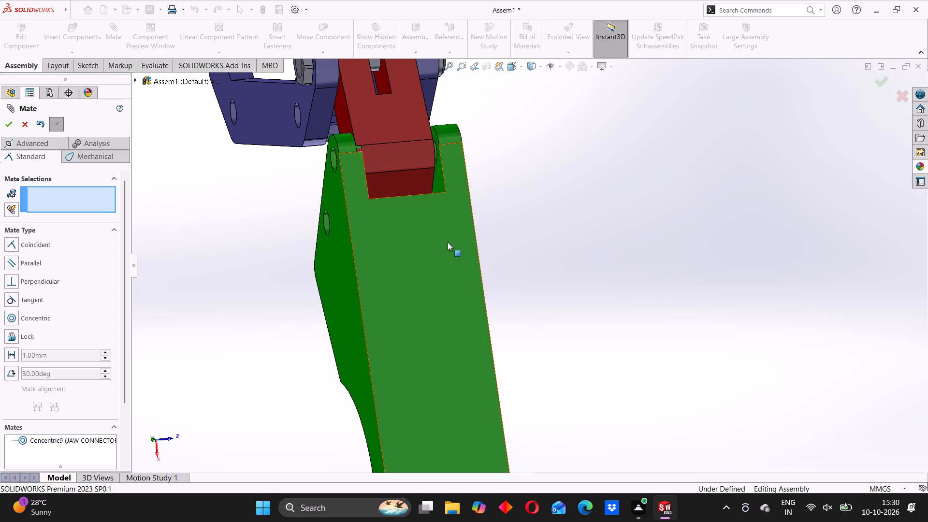
middle_click_drag(448, 242, 337, 240)
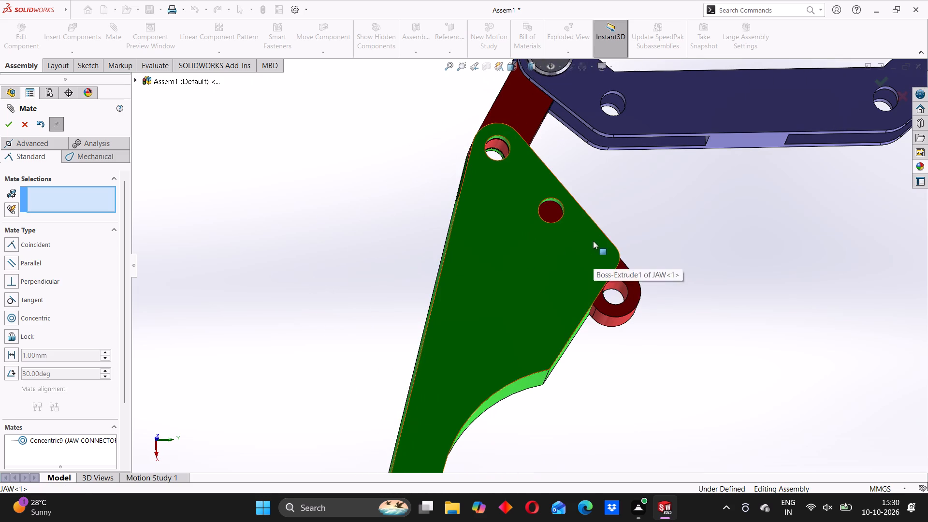
left_click_drag(581, 259, 483, 296)
scroll(480, 264, "up", 3)
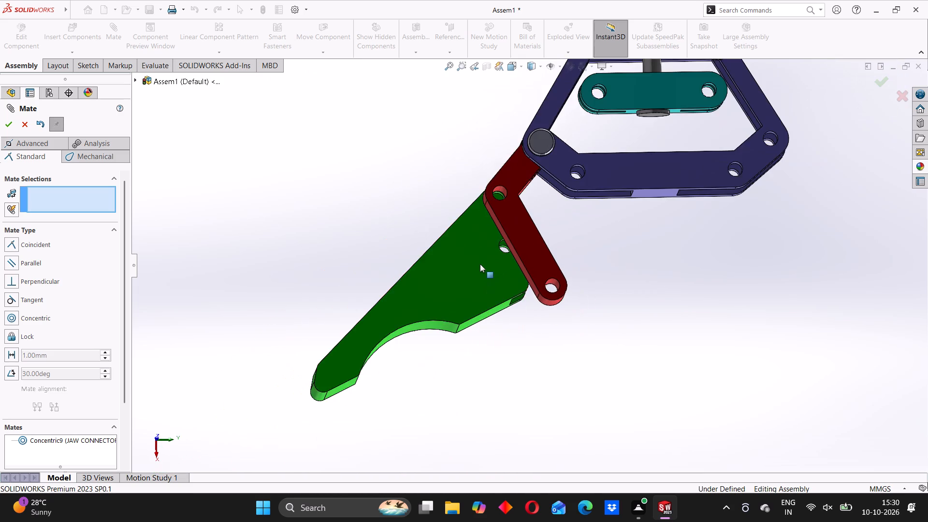
middle_click_drag(471, 267, 480, 294)
left_click_drag(429, 264, 453, 298)
left_click(25, 128)
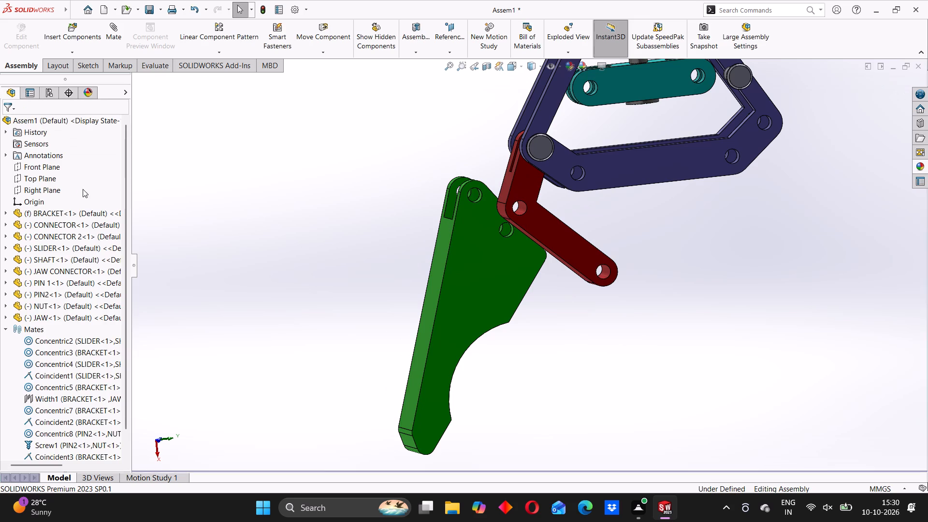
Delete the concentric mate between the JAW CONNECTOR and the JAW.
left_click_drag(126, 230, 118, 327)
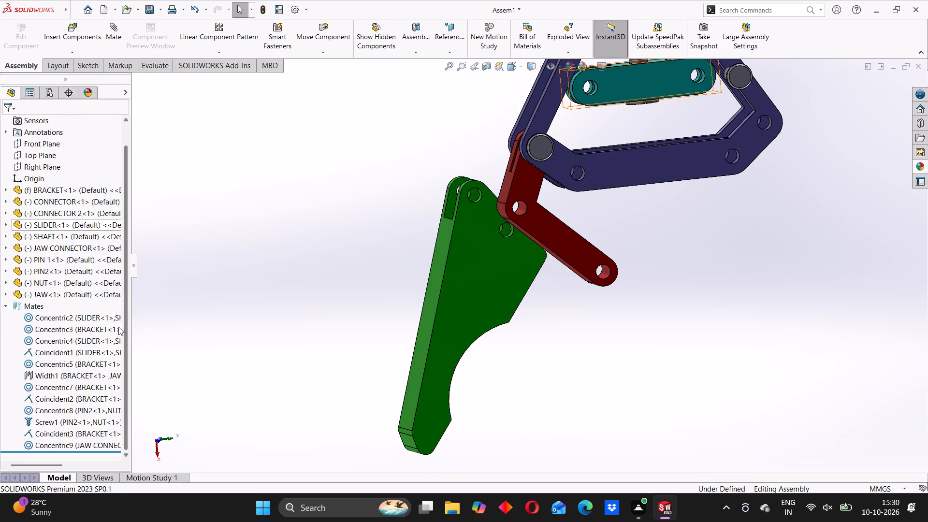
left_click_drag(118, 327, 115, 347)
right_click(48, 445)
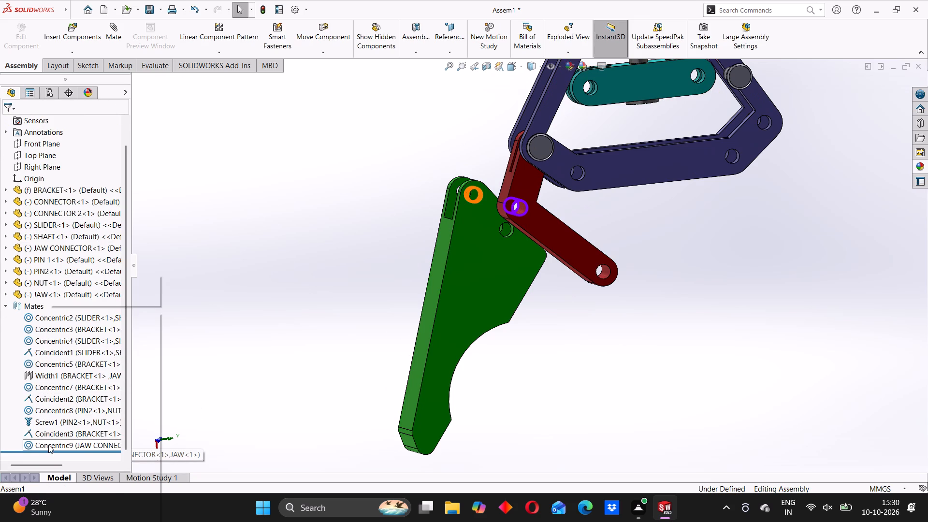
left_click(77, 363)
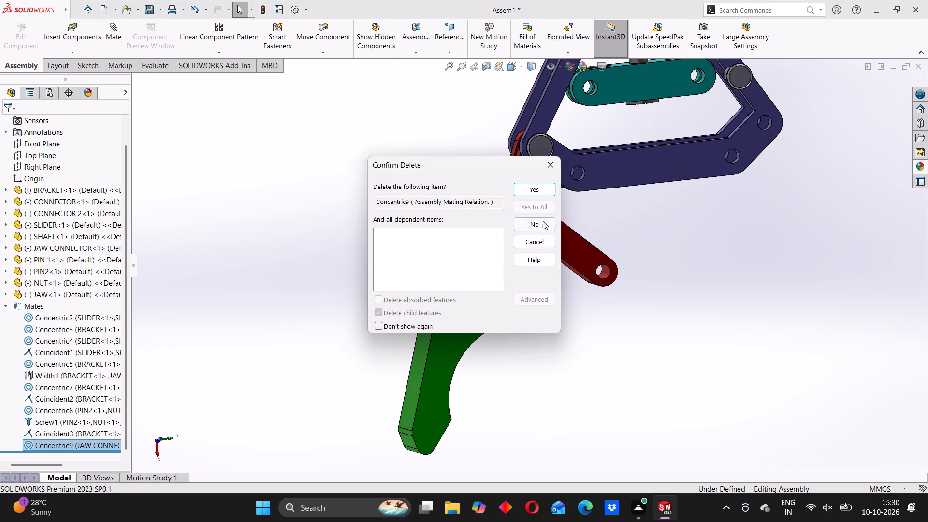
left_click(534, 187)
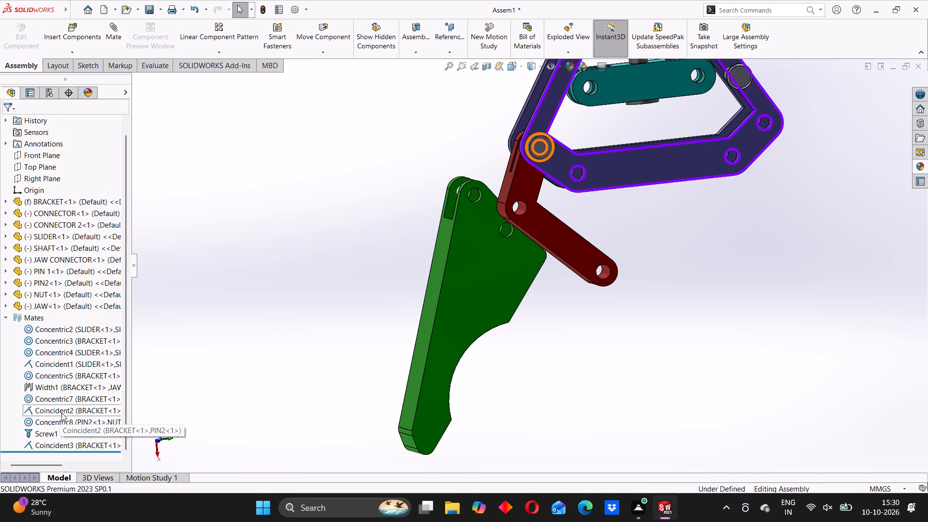
Delete the JAW CONNECTOR component from the assembly together with its dependent concentric and width mates.
middle_click_drag(523, 188, 555, 221)
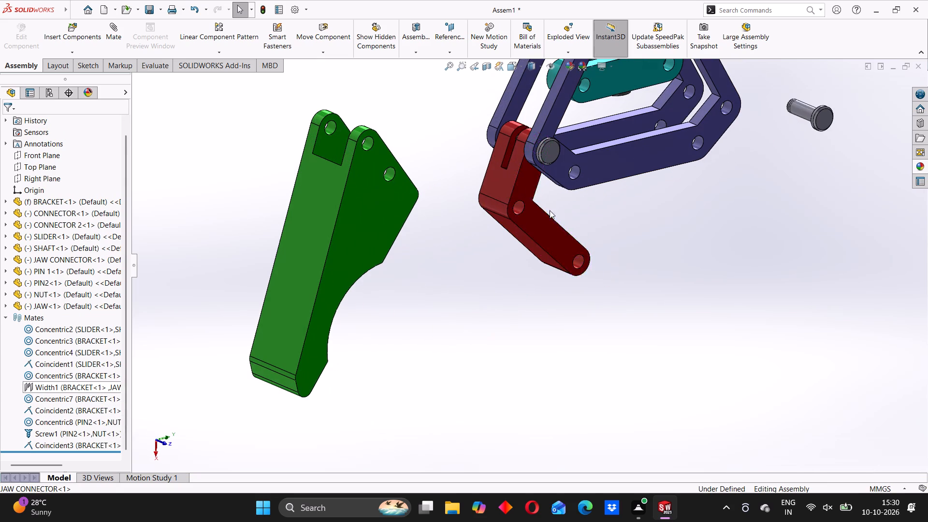
right_click(508, 171)
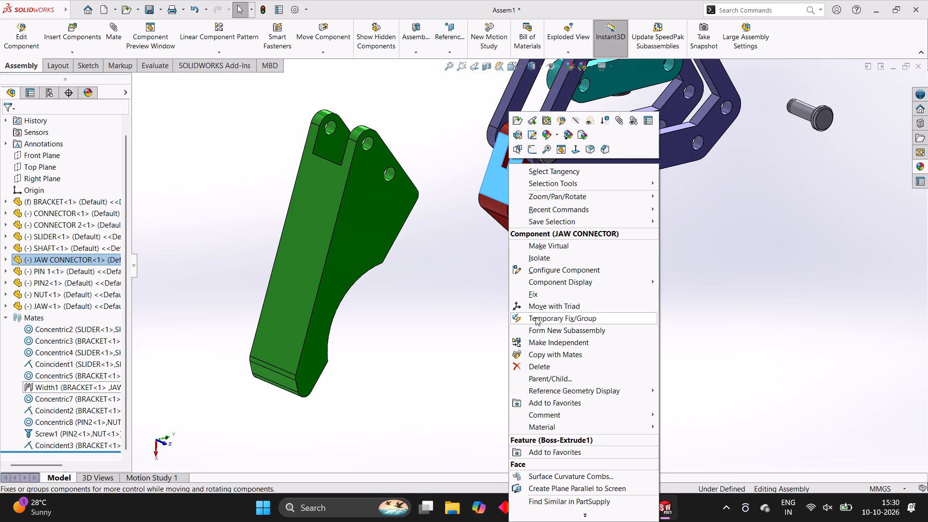
left_click(534, 367)
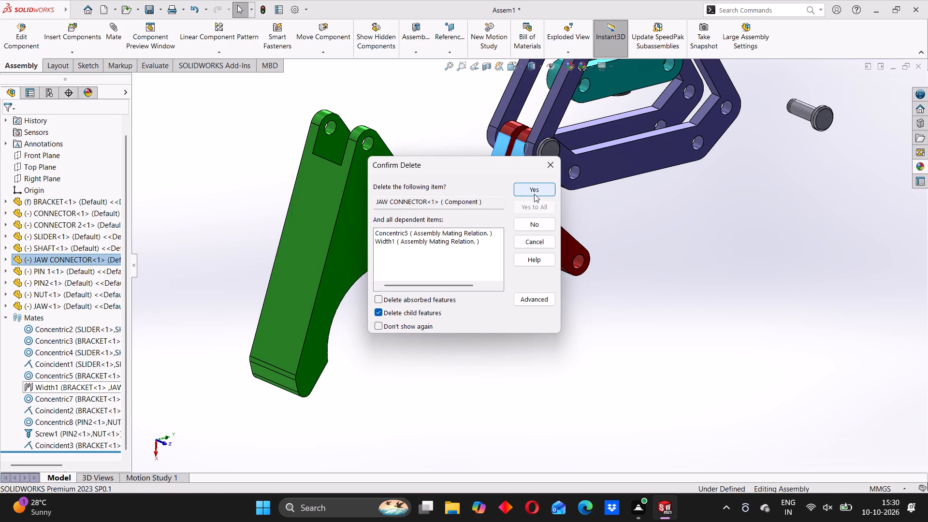
left_click(534, 194)
Insert the JAW CONNECTOR part from the ASSEMBLY 15 folder and place it between the BRACKET and the JAW, clear of the BRACKET.
middle_click_drag(536, 266, 515, 173)
scroll(513, 167, "up", 2)
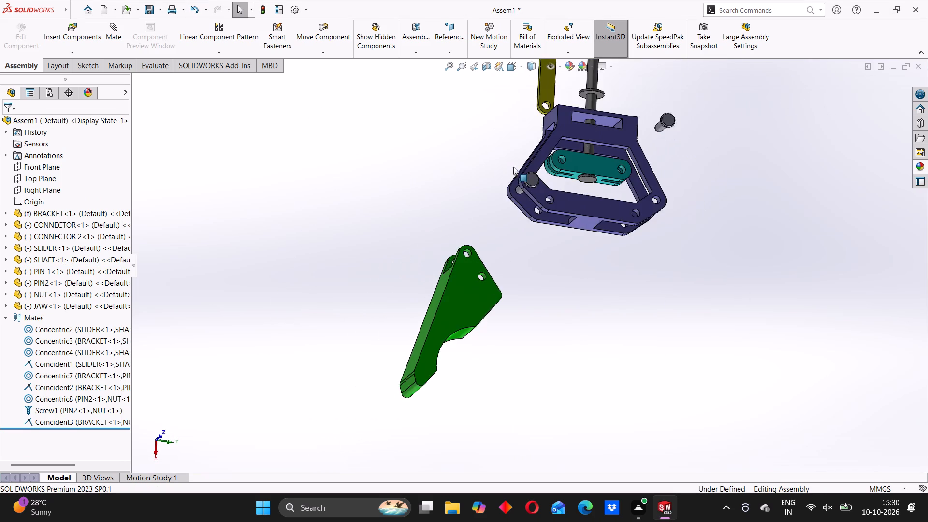
scroll(513, 167, "up", 4)
scroll(510, 216, "down", 5)
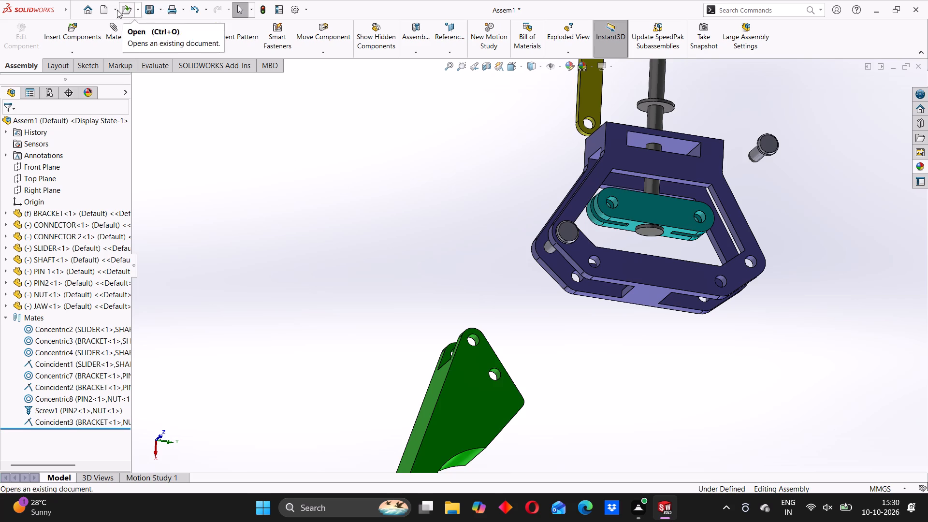
left_click(84, 23)
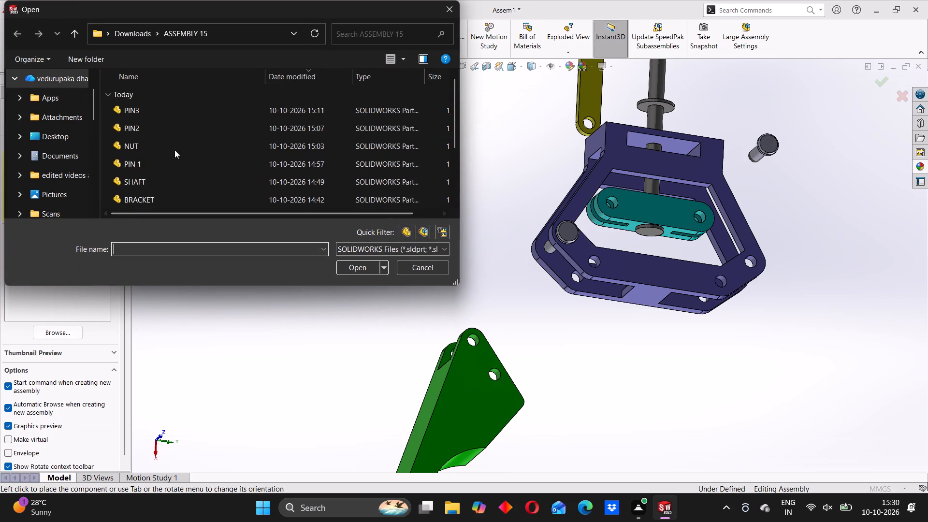
scroll(174, 156, "down", 2)
left_click(163, 160)
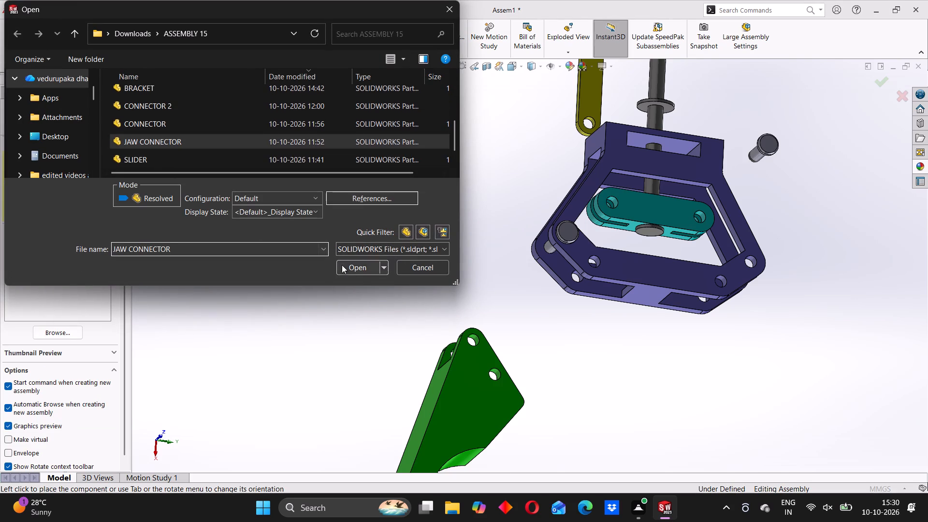
left_click(343, 266)
scroll(542, 304, "up", 1)
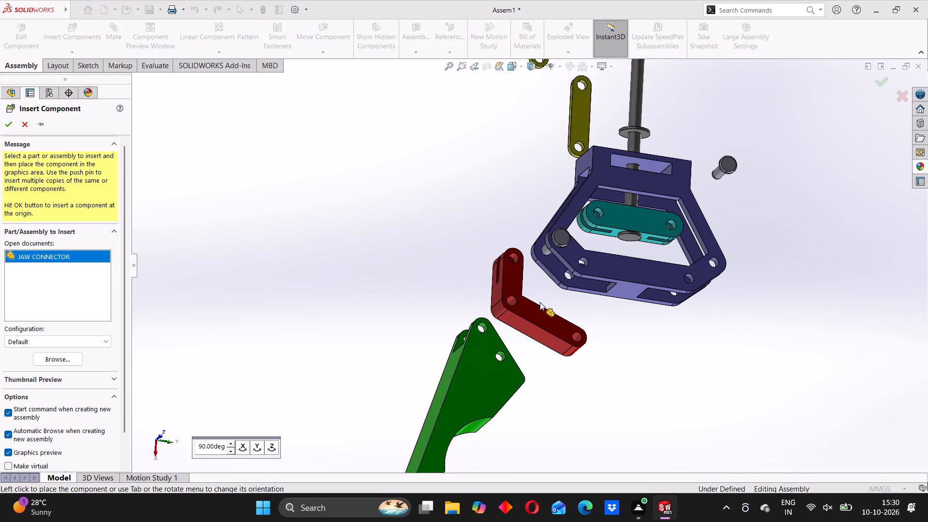
scroll(537, 295, "down", 2)
left_click(537, 294)
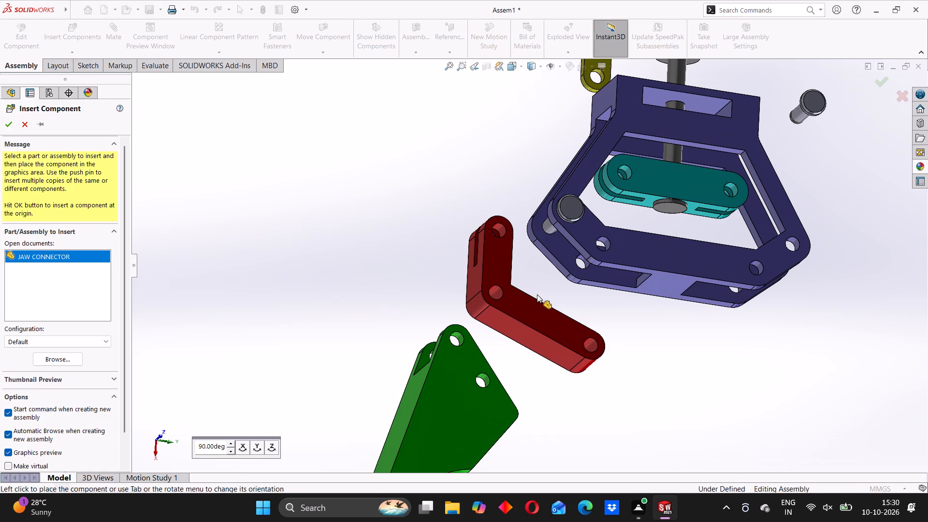
left_click_drag(569, 333, 523, 332)
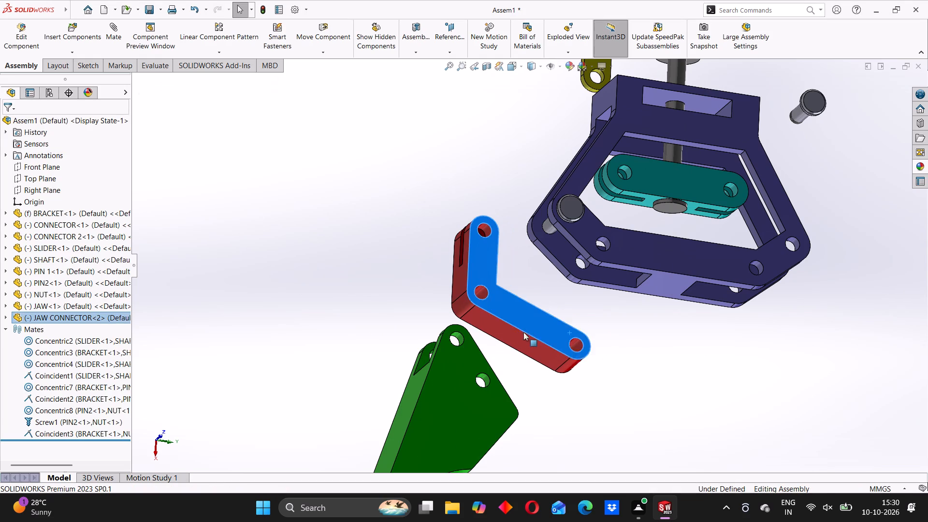
left_click_drag(523, 332, 531, 325)
Rotate the JAW CONNECTOR freely until its long arm points up toward the BRACKET and its forked end points down.
left_click(317, 50)
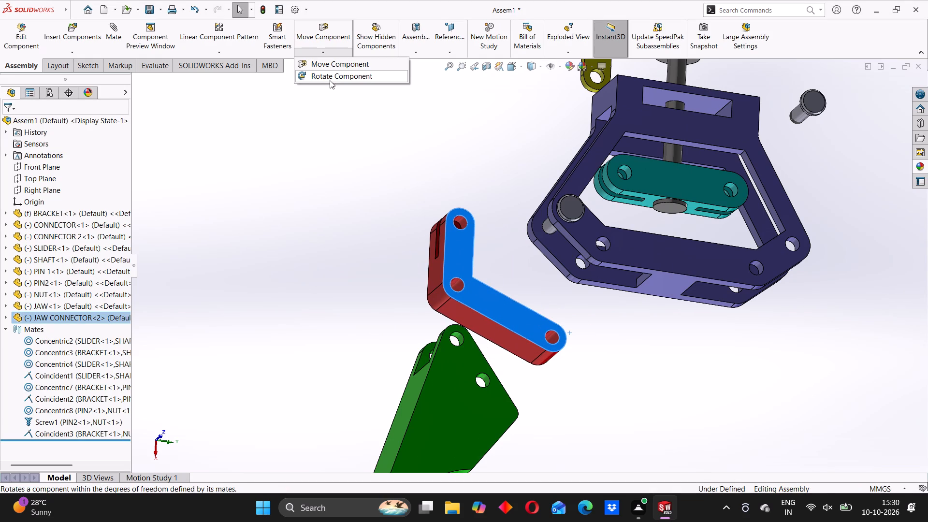
left_click(337, 78)
left_click_drag(460, 272, 478, 168)
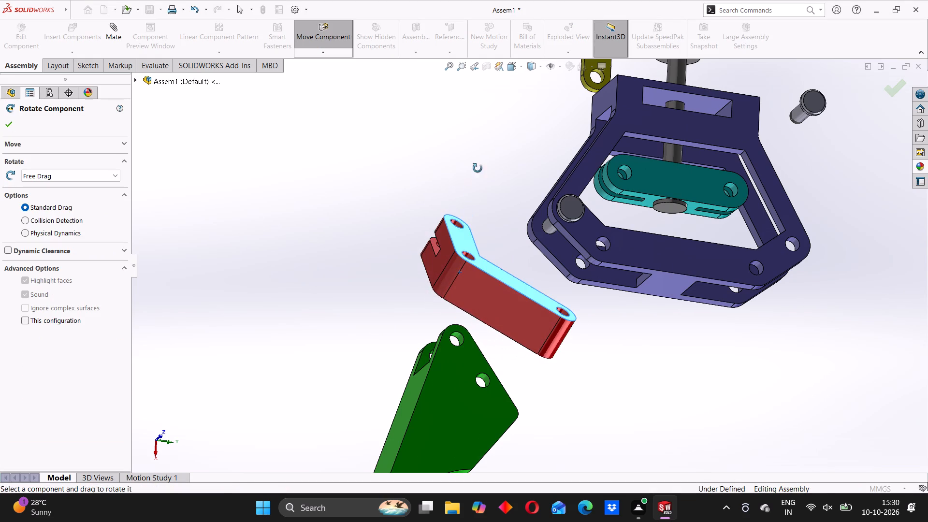
left_click_drag(430, 281, 594, 395)
left_click_drag(549, 285, 563, 416)
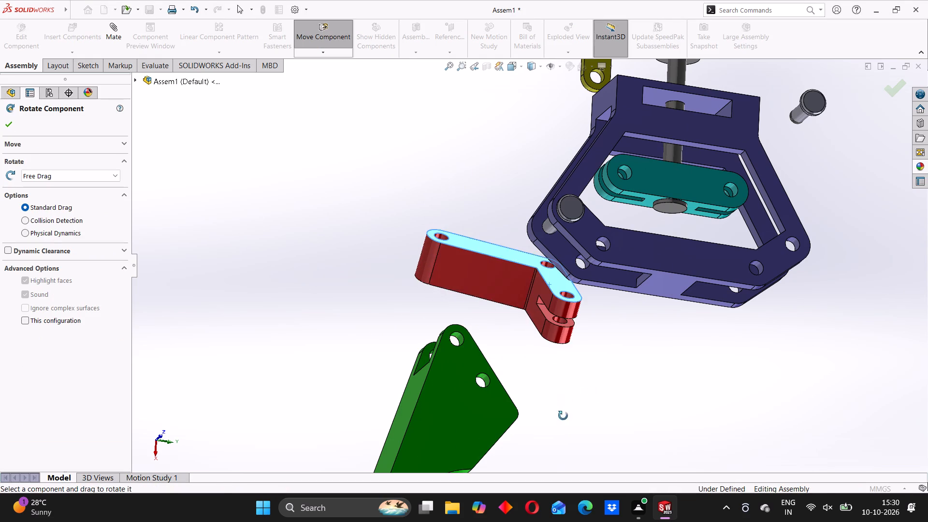
left_click_drag(563, 416, 563, 417)
left_click_drag(480, 272, 488, 310)
scroll(556, 283, "up", 1)
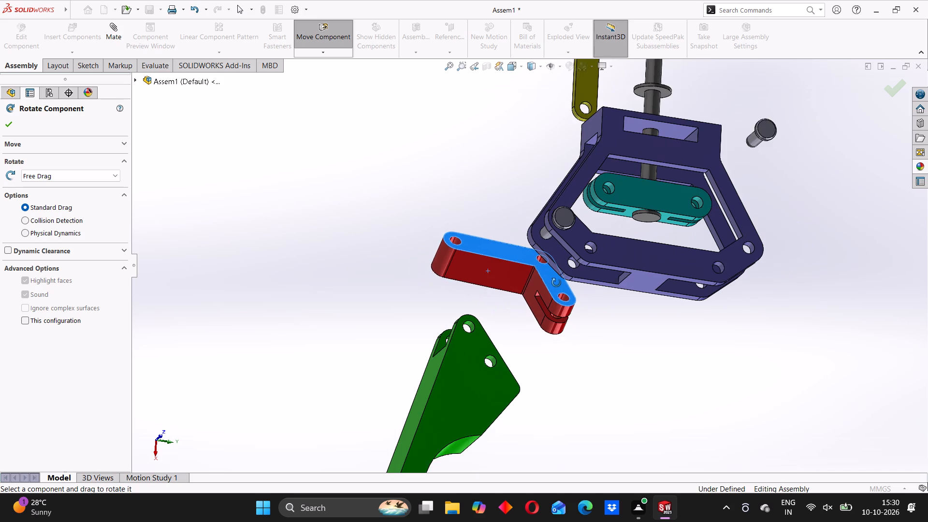
middle_click_drag(556, 283, 531, 316)
scroll(543, 277, "down", 1)
scroll(522, 249, "up", 2)
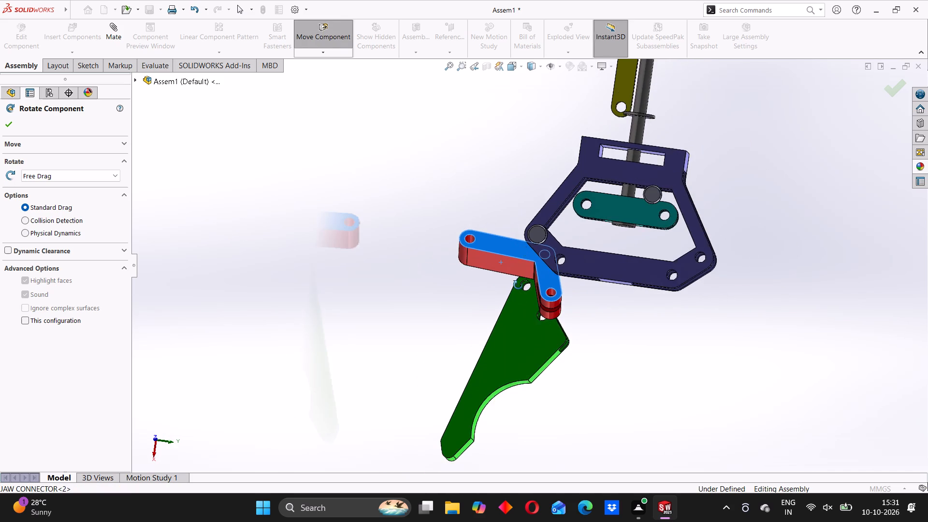
middle_click_drag(520, 285, 534, 261)
scroll(574, 254, "up", 2)
middle_click_drag(567, 256, 575, 255)
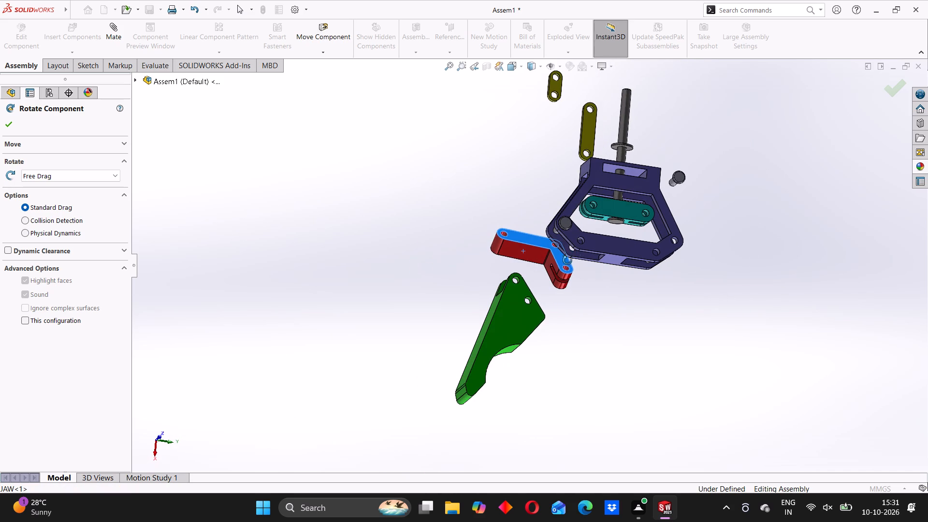
left_click_drag(561, 273, 449, 315)
left_click_drag(547, 225, 527, 327)
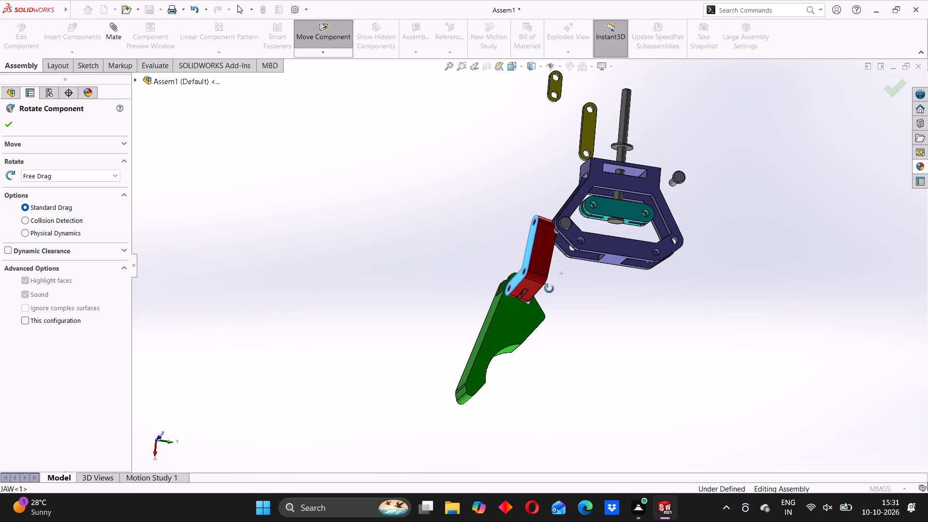
left_click_drag(549, 264, 446, 182)
scroll(518, 250, "down", 2)
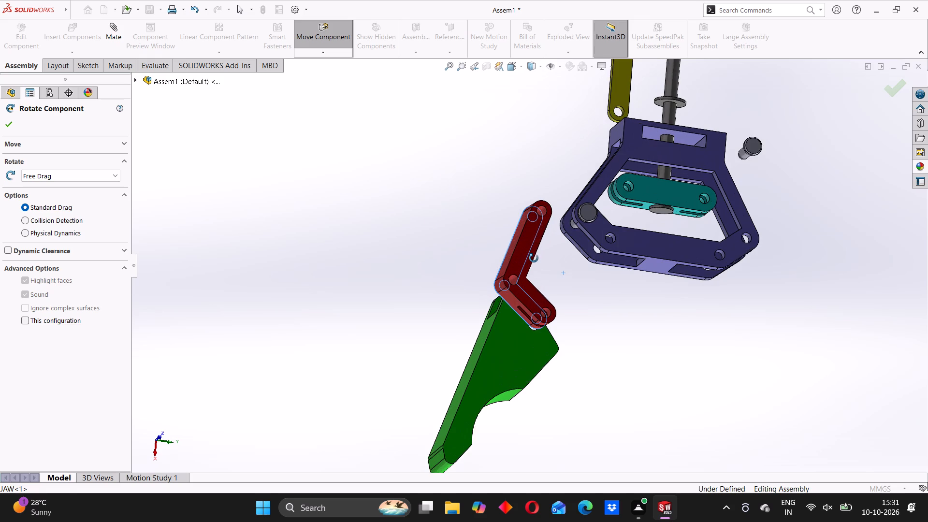
scroll(534, 259, "down", 1)
middle_click_drag(533, 261, 543, 258)
scroll(538, 251, "up", 3)
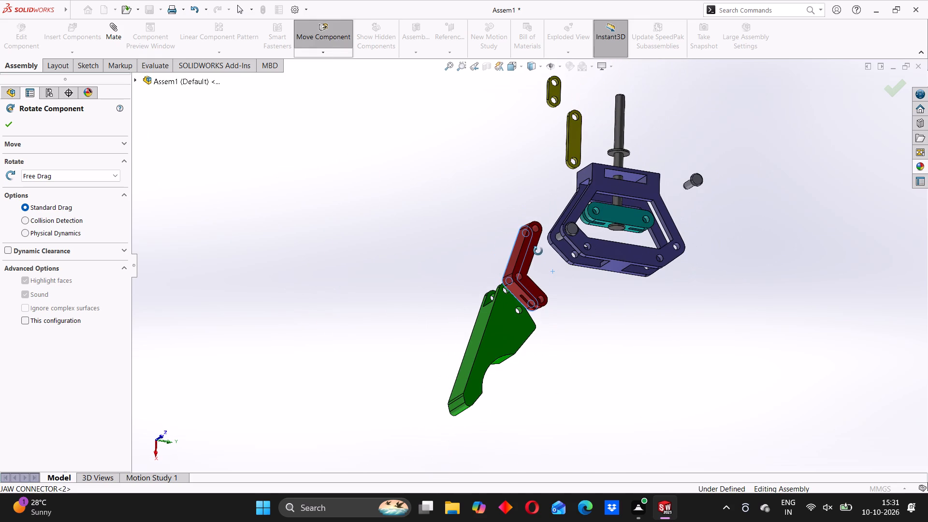
left_click(332, 39)
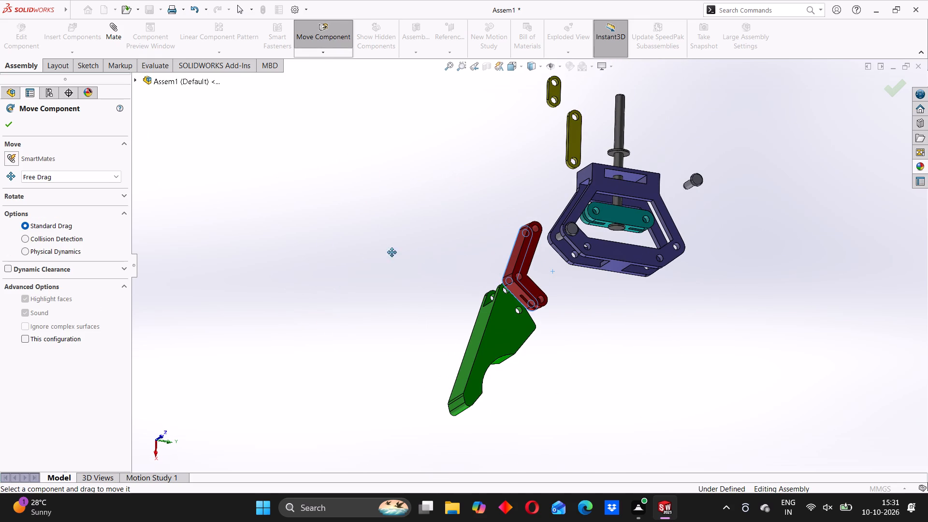
left_click(6, 124)
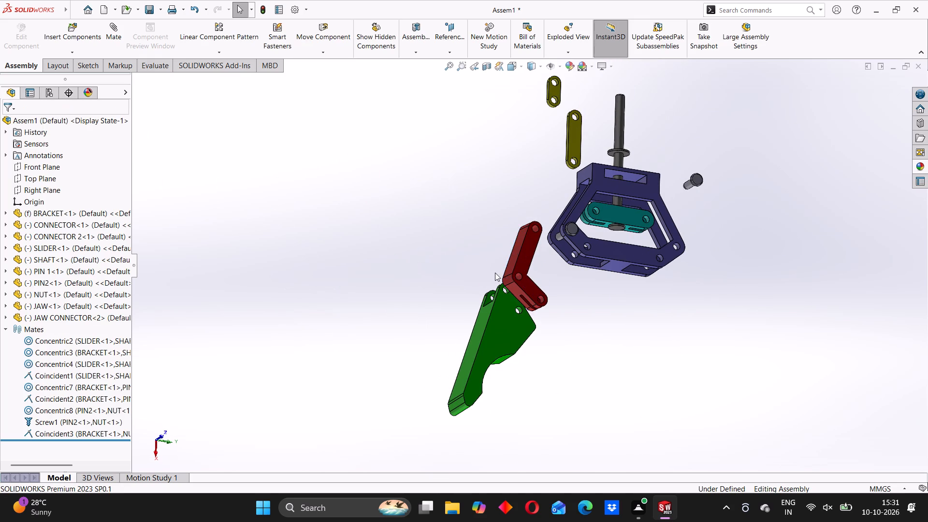
Move the JAW CONNECTOR beside the BRACKET corner holding PIN2, with its long-arm end hole exposed and clear of the BRACKET.
left_click_drag(522, 261, 546, 271)
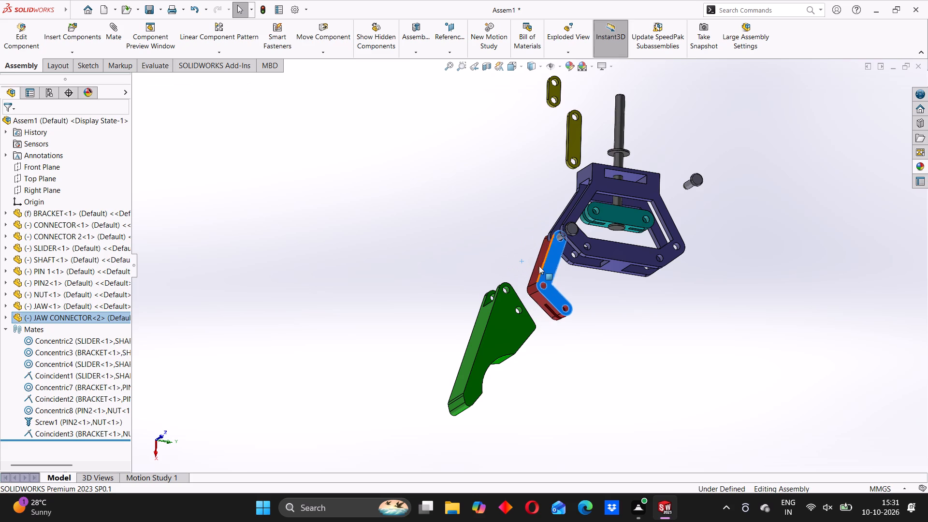
scroll(519, 224, "down", 3)
scroll(543, 269, "up", 3)
middle_click_drag(541, 272, 625, 320)
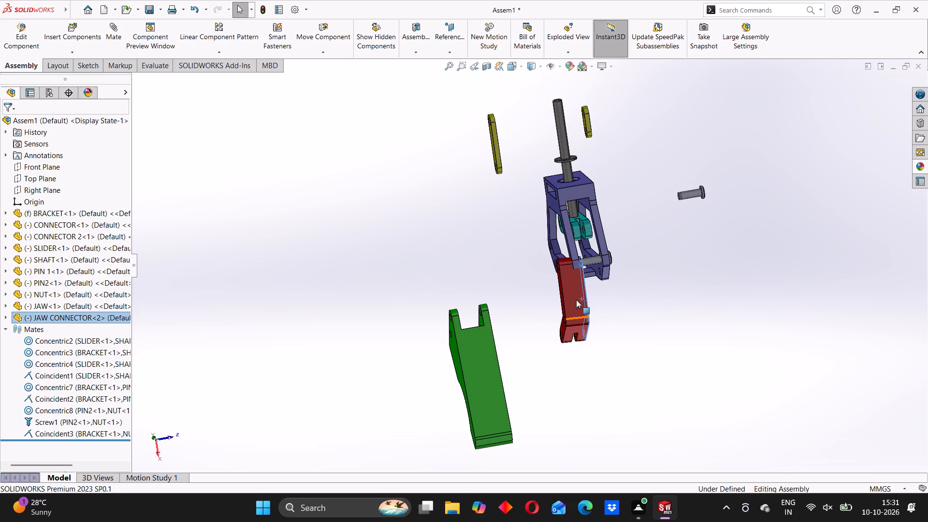
left_click_drag(575, 297, 559, 304)
middle_click_drag(529, 308, 495, 317)
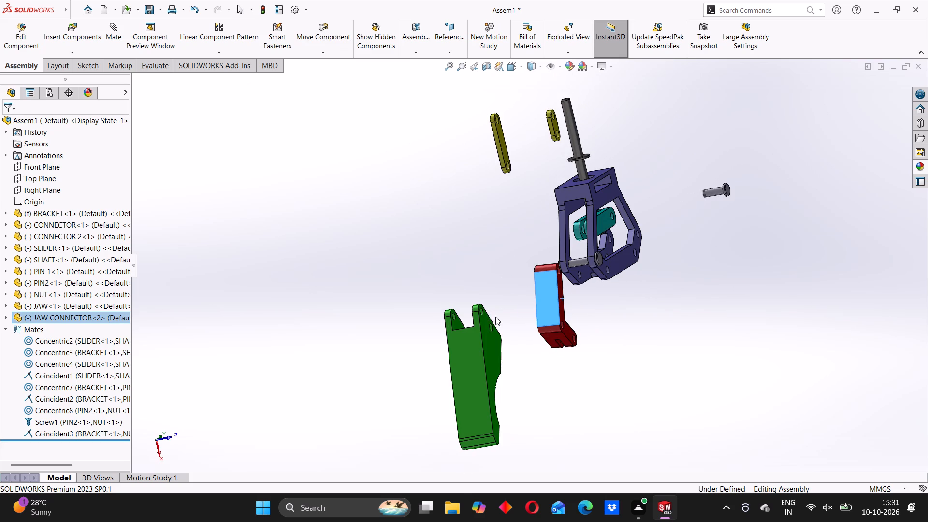
scroll(548, 290, "down", 4)
left_click(464, 264)
middle_click_drag(553, 280, 539, 288)
scroll(554, 255, "down", 4)
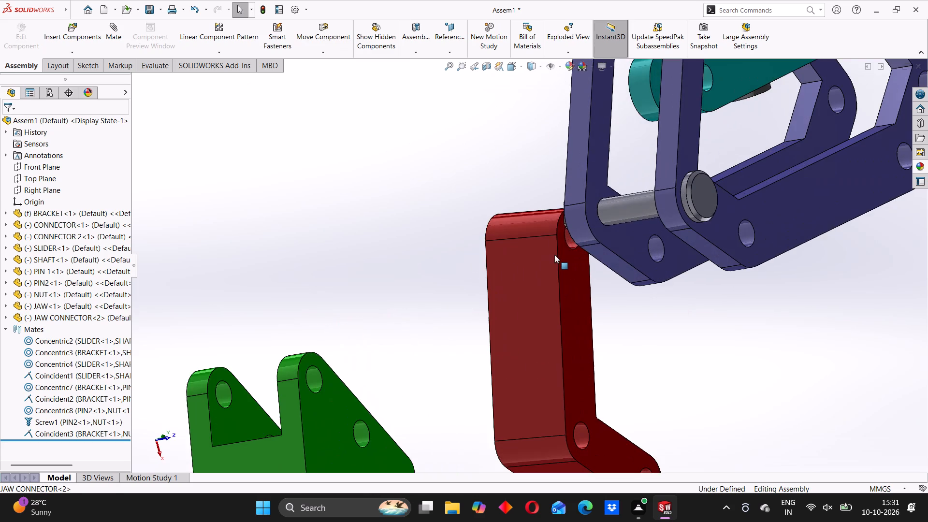
left_click_drag(560, 264, 511, 286)
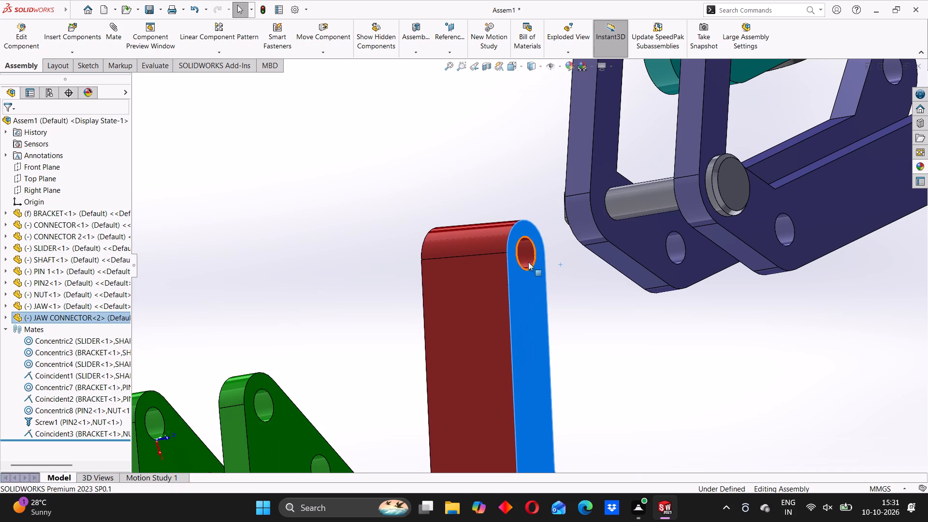
Add a concentric mate between the PIN2 shank and the hole at the JAW CONNECTOR's long-arm end.
left_click(526, 249)
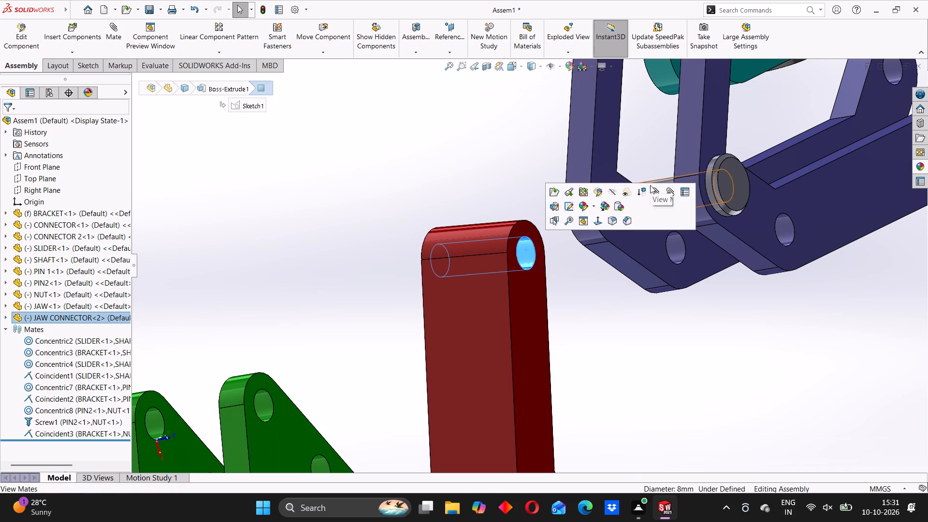
scroll(623, 239, "down", 3)
left_click(643, 177)
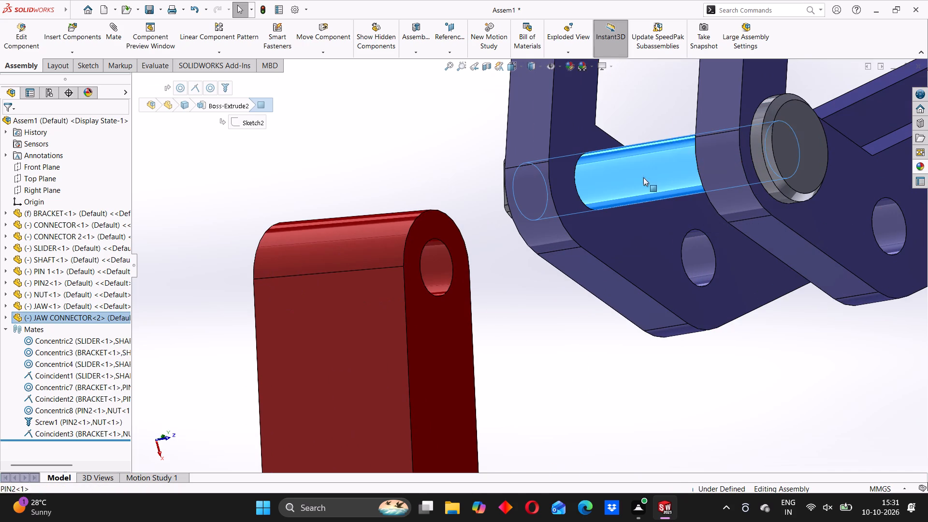
left_click(773, 120)
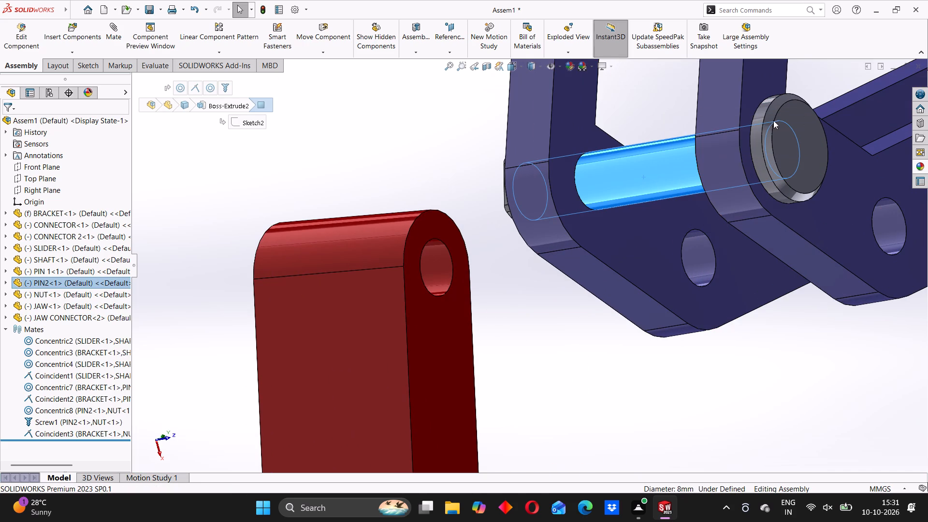
left_click(434, 261)
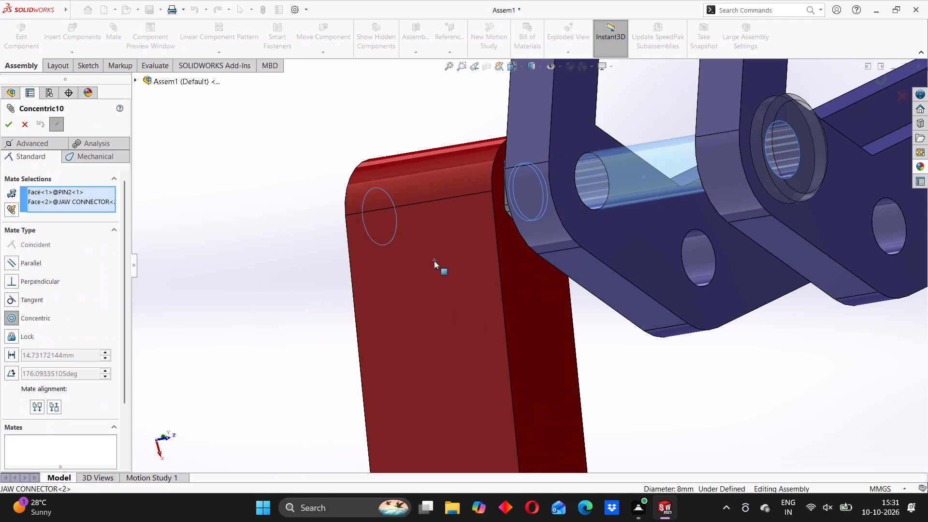
left_click(423, 236)
Slide the JAW CONNECTOR along PIN2 until it sits between the BRACKET's two side plates.
left_click_drag(449, 259, 454, 259)
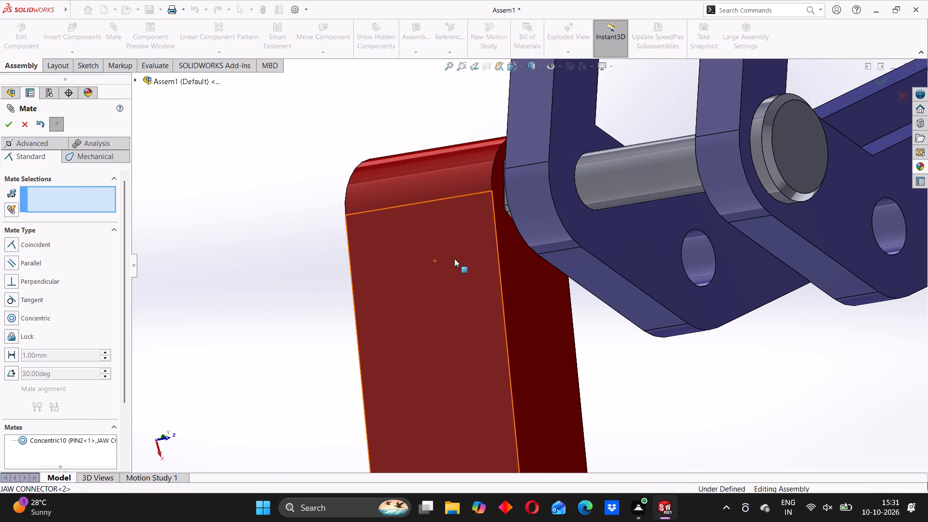
left_click_drag(454, 259, 632, 233)
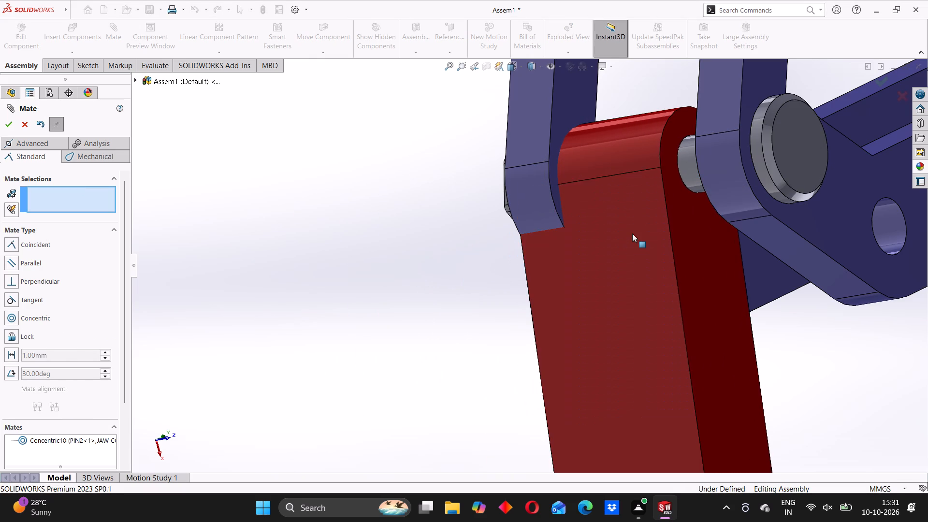
scroll(638, 246, "up", 5)
middle_click_drag(600, 298, 606, 290)
scroll(571, 293, "down", 2)
middle_click_drag(552, 282, 572, 276)
left_click_drag(587, 273, 602, 268)
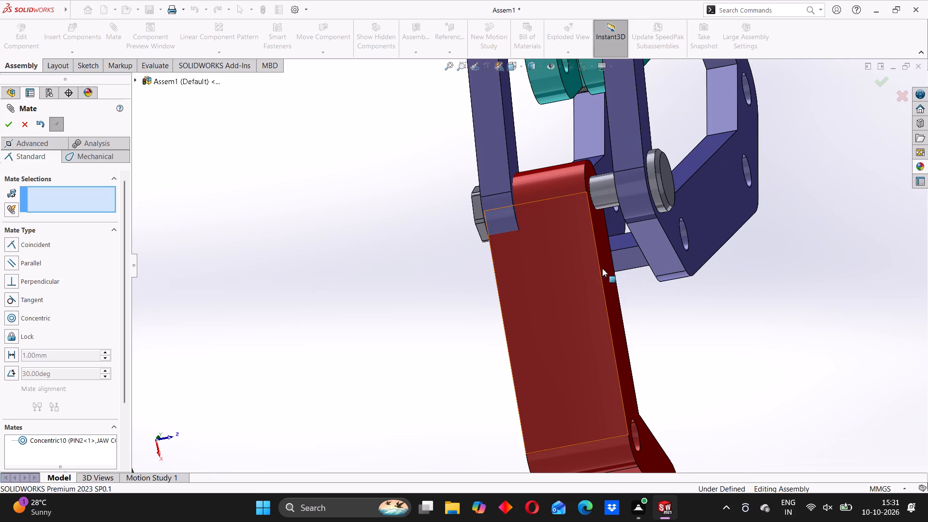
left_click_drag(602, 268, 611, 265)
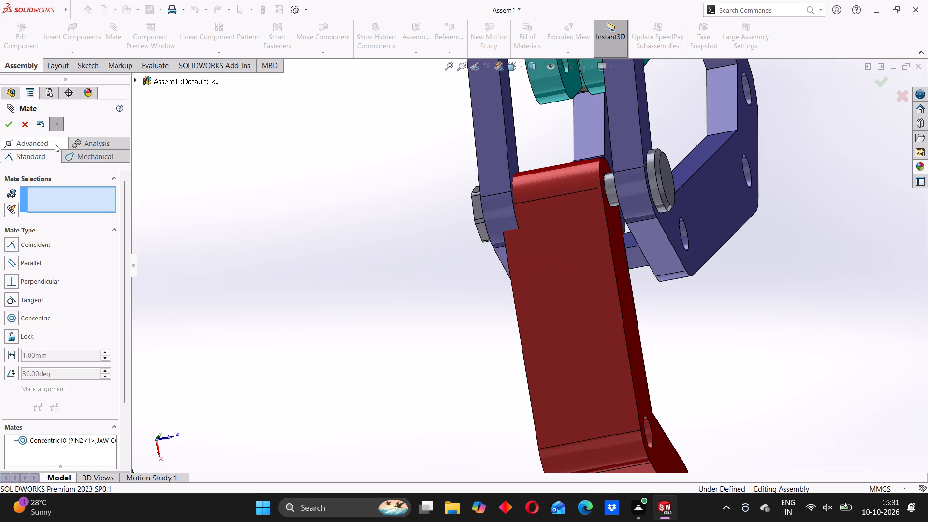
Add a centered width mate using the BRACKET's two inner plate faces as width and the JAW CONNECTOR's two side faces as tab.
left_click(73, 153)
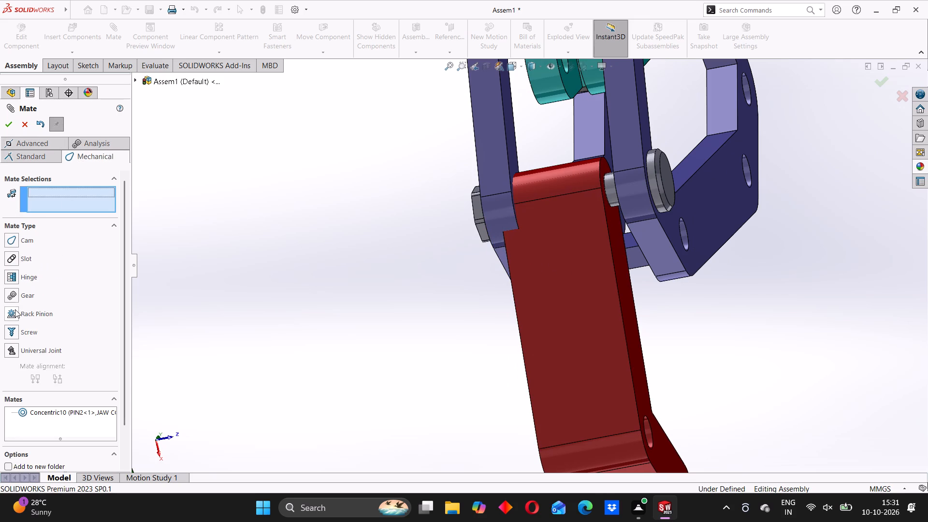
left_click(87, 147)
left_click(42, 143)
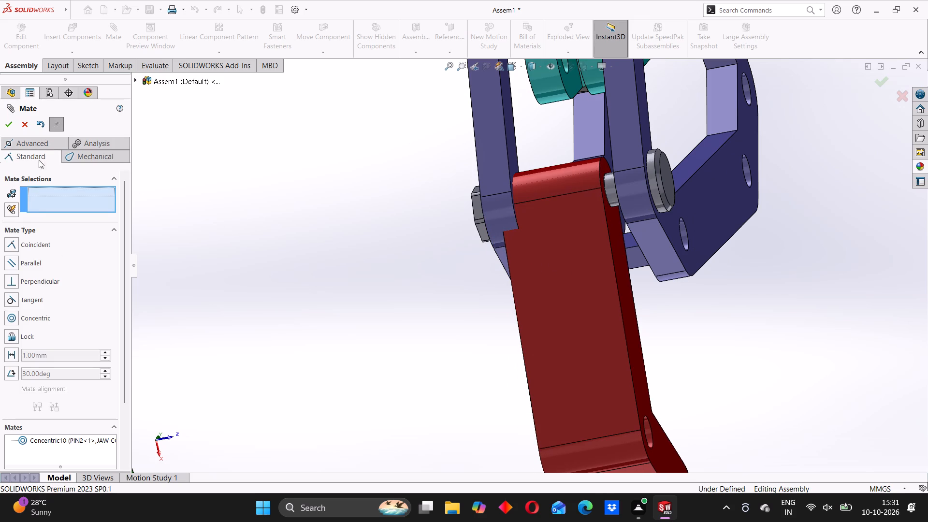
left_click(30, 144)
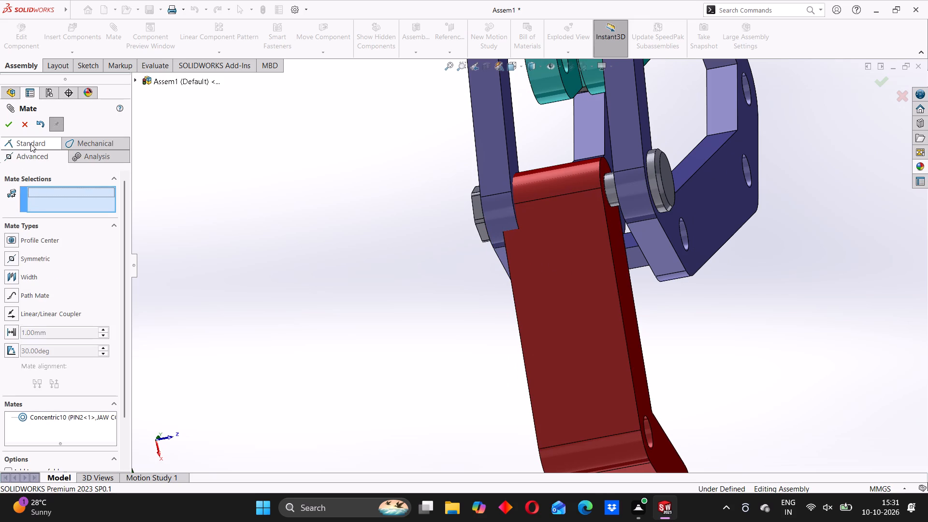
left_click(16, 276)
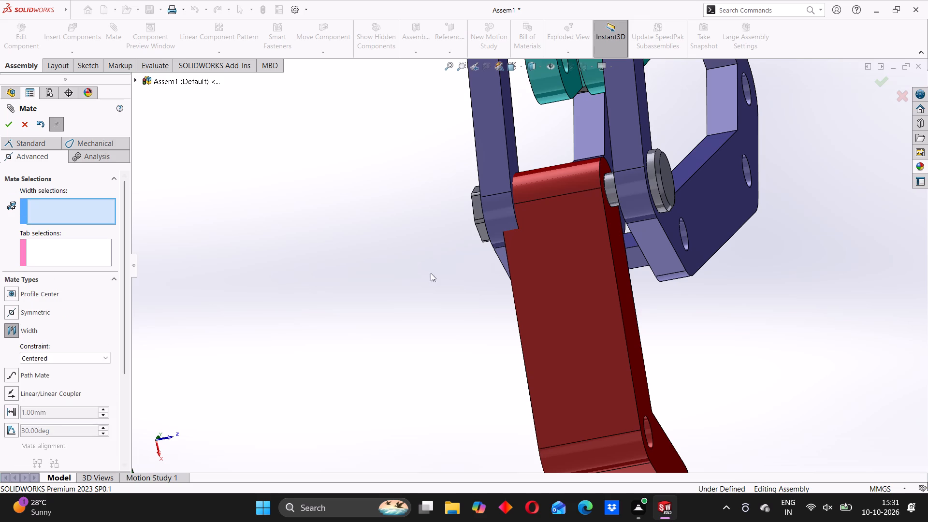
scroll(572, 215, "down", 3)
middle_click_drag(575, 250, 595, 245)
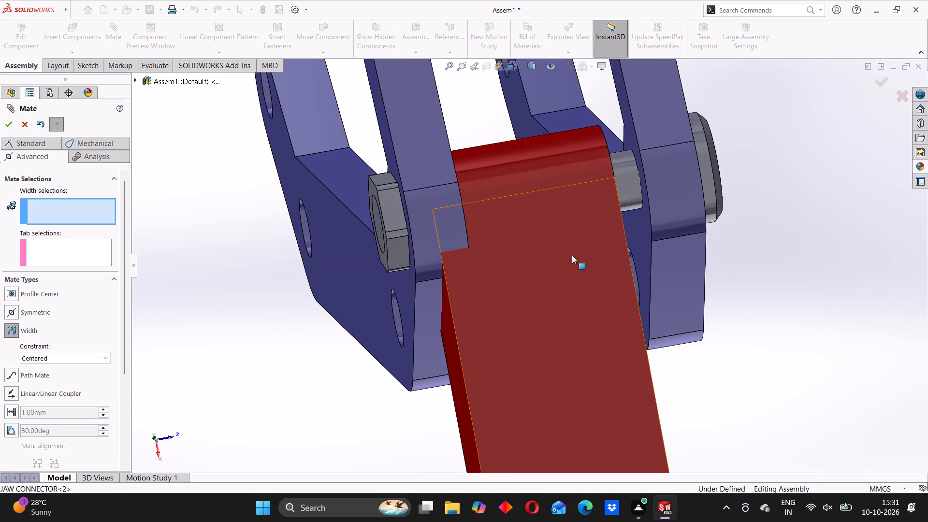
left_click(638, 223)
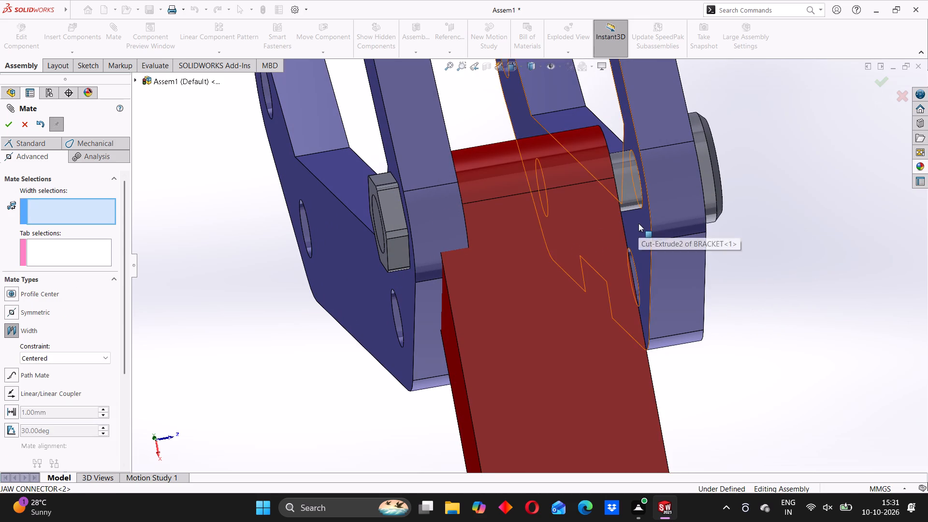
middle_click_drag(617, 227, 554, 257)
left_click(522, 139)
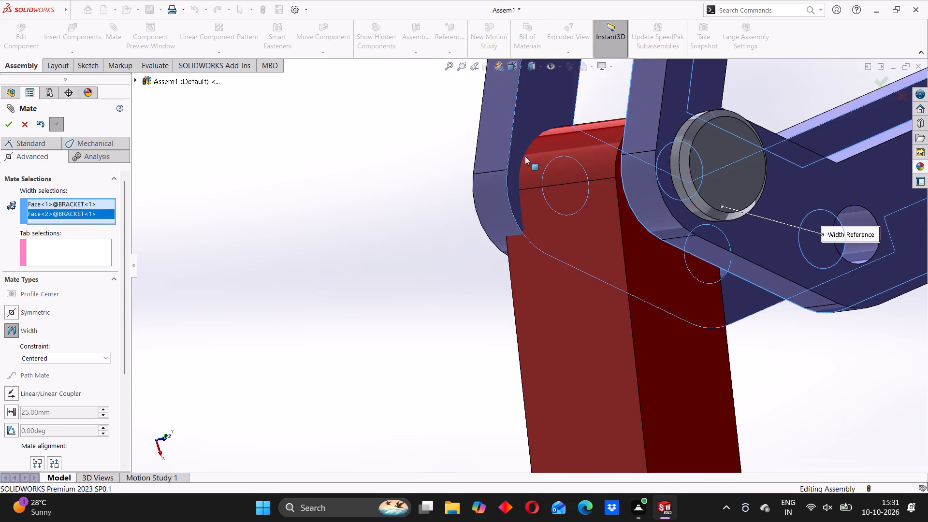
middle_click_drag(527, 252, 557, 250)
middle_click_drag(573, 269, 555, 288)
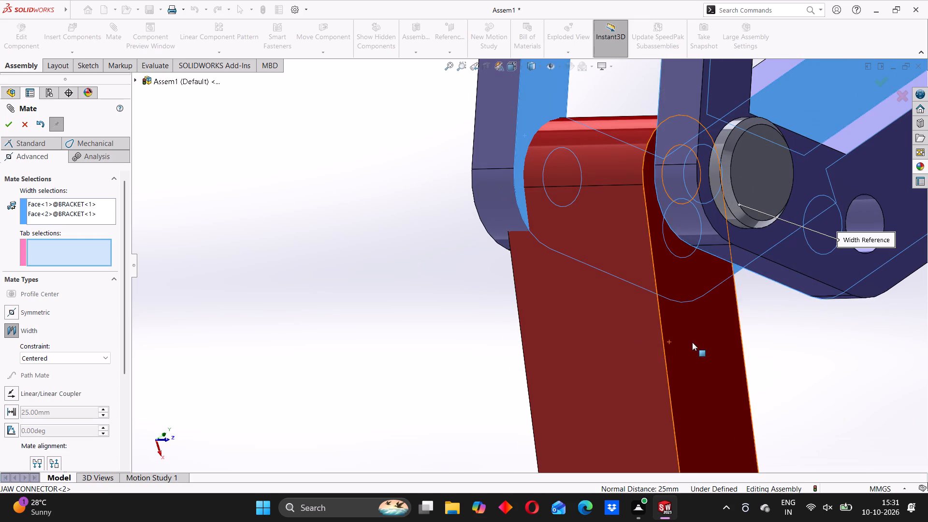
left_click(692, 342)
middle_click_drag(574, 333, 664, 285)
left_click(492, 345)
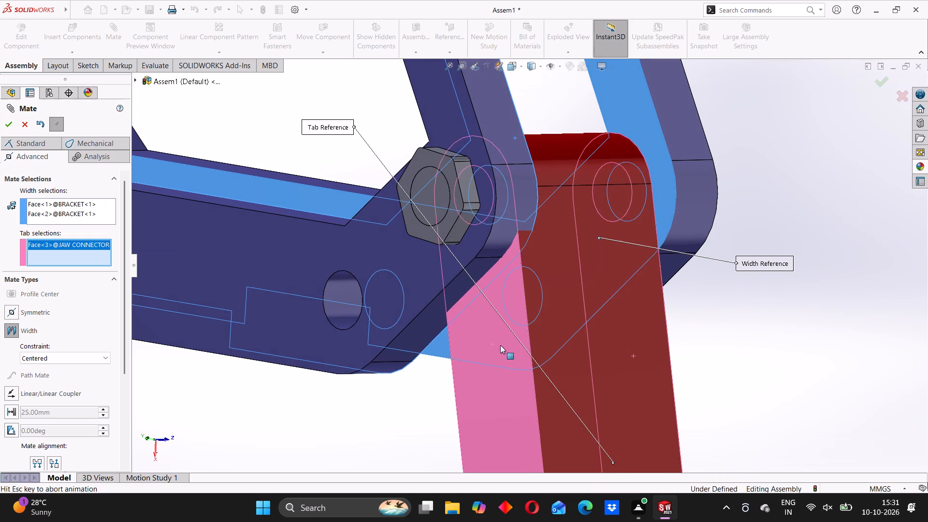
left_click(7, 126)
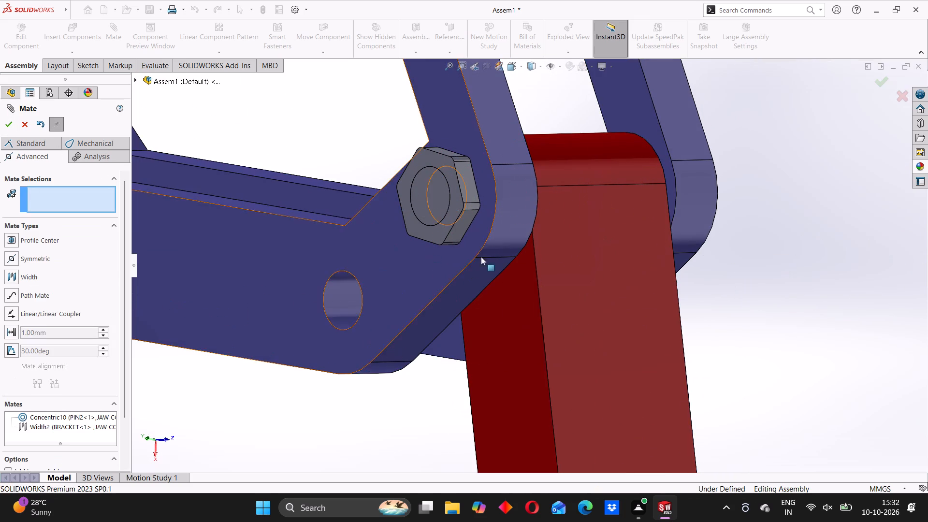
scroll(561, 253, "up", 3)
middle_click_drag(578, 274, 481, 299)
scroll(578, 274, "up", 1)
middle_click_drag(559, 291, 502, 302)
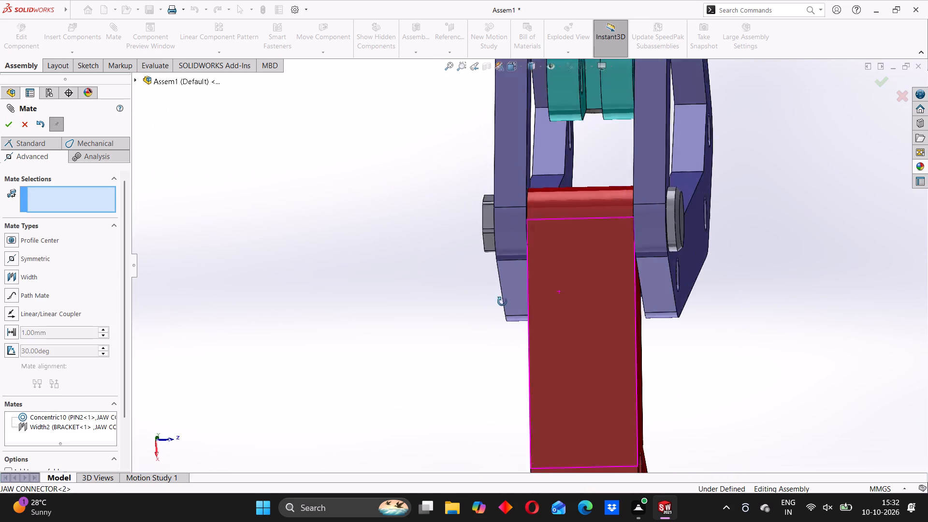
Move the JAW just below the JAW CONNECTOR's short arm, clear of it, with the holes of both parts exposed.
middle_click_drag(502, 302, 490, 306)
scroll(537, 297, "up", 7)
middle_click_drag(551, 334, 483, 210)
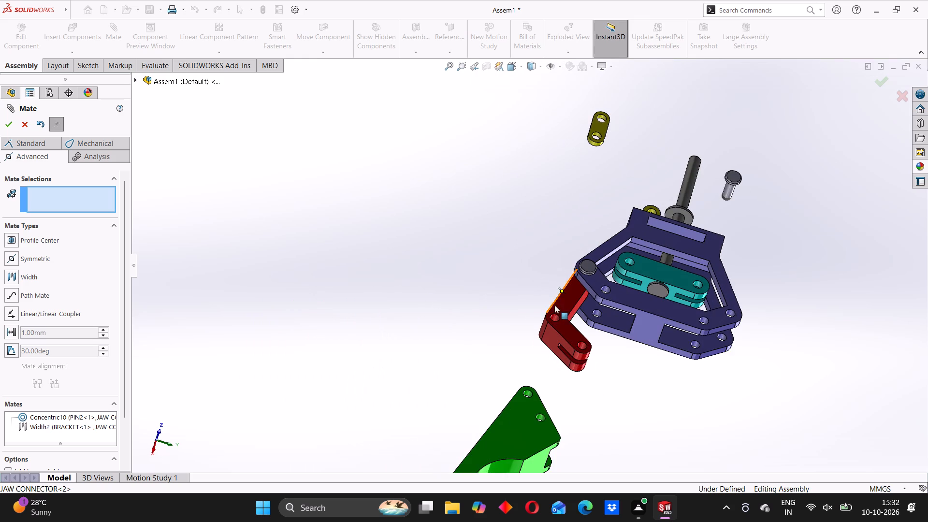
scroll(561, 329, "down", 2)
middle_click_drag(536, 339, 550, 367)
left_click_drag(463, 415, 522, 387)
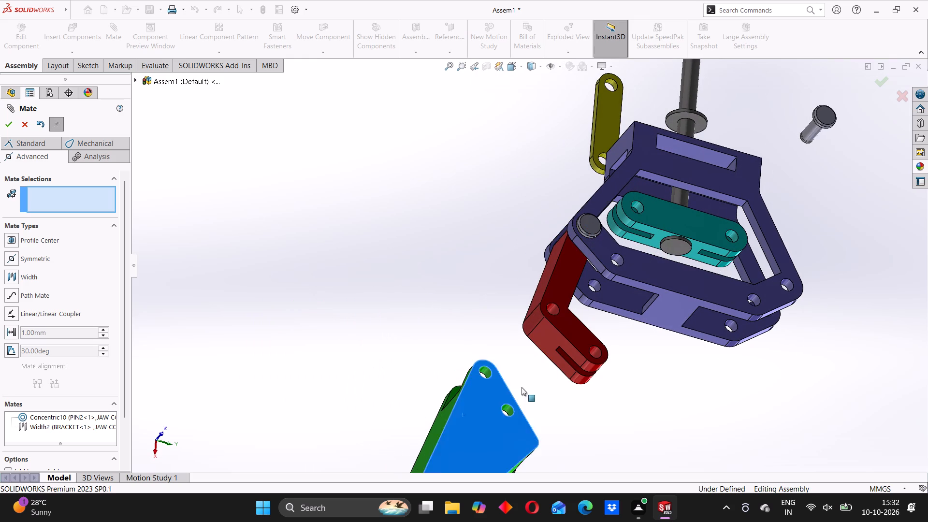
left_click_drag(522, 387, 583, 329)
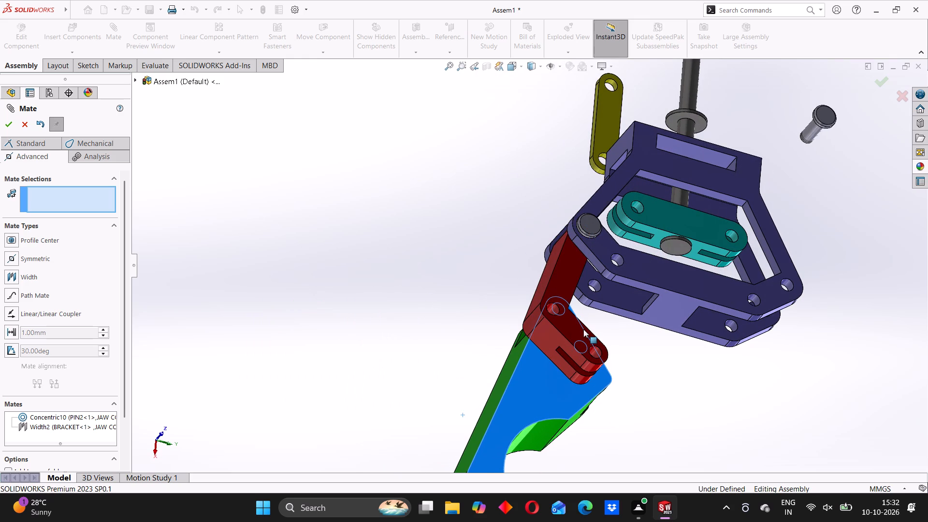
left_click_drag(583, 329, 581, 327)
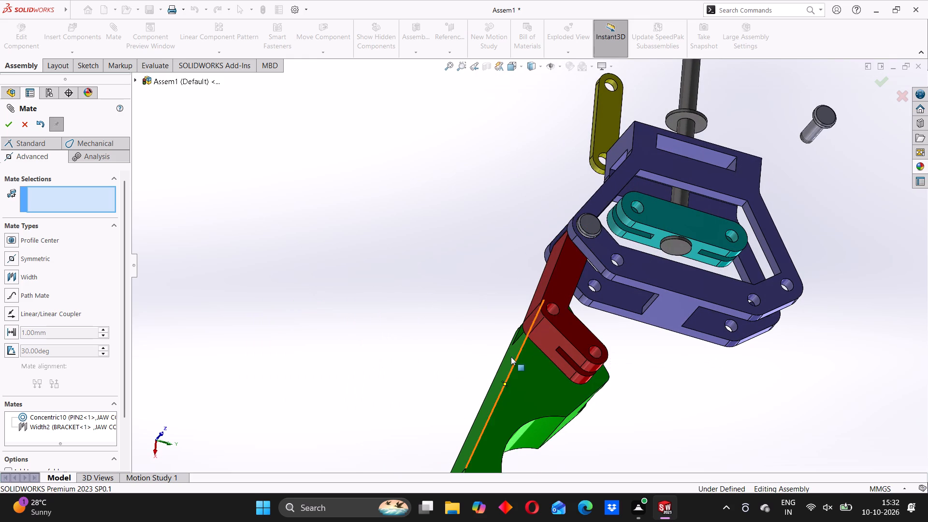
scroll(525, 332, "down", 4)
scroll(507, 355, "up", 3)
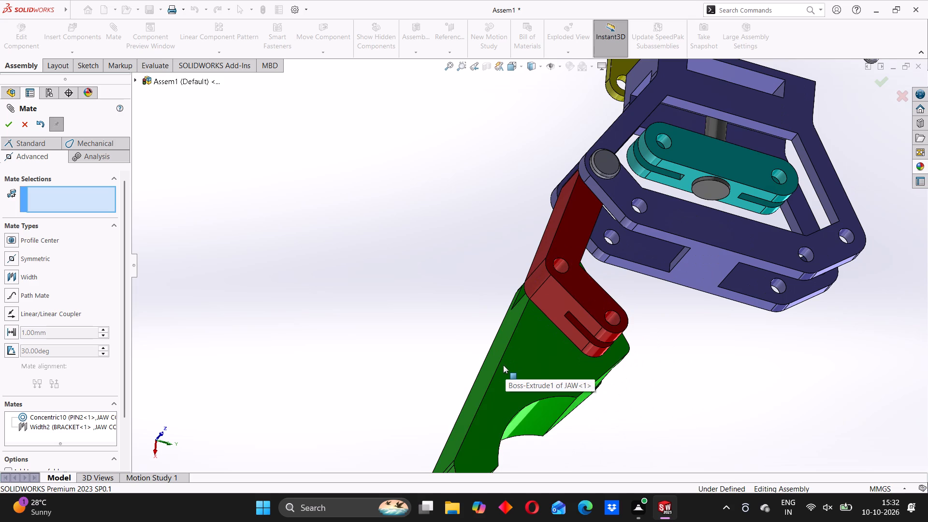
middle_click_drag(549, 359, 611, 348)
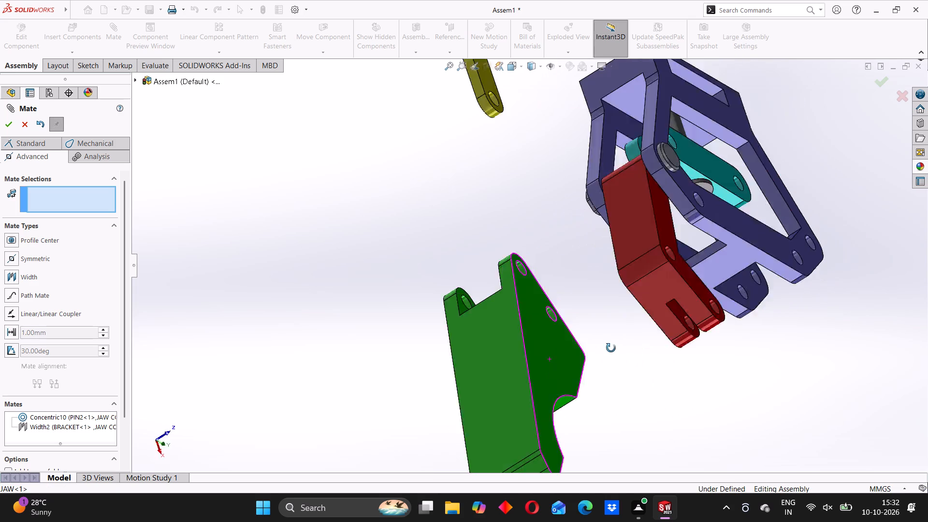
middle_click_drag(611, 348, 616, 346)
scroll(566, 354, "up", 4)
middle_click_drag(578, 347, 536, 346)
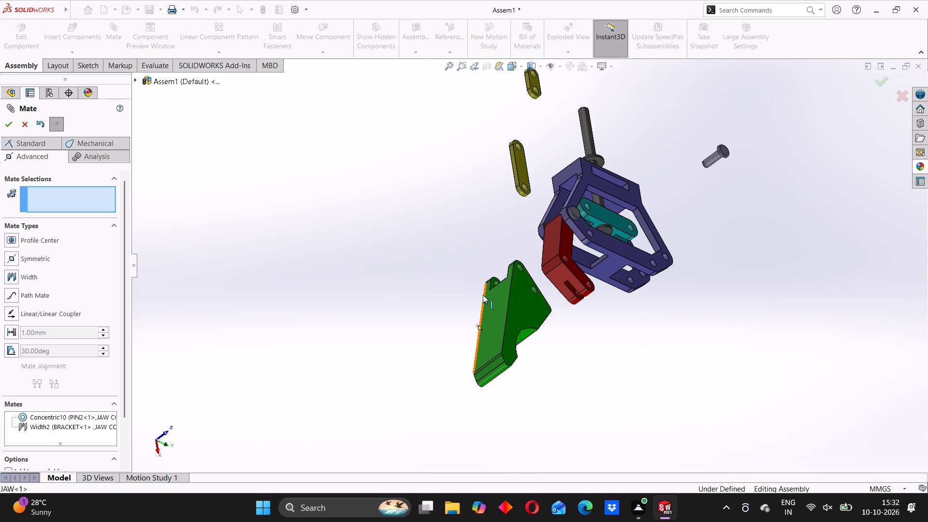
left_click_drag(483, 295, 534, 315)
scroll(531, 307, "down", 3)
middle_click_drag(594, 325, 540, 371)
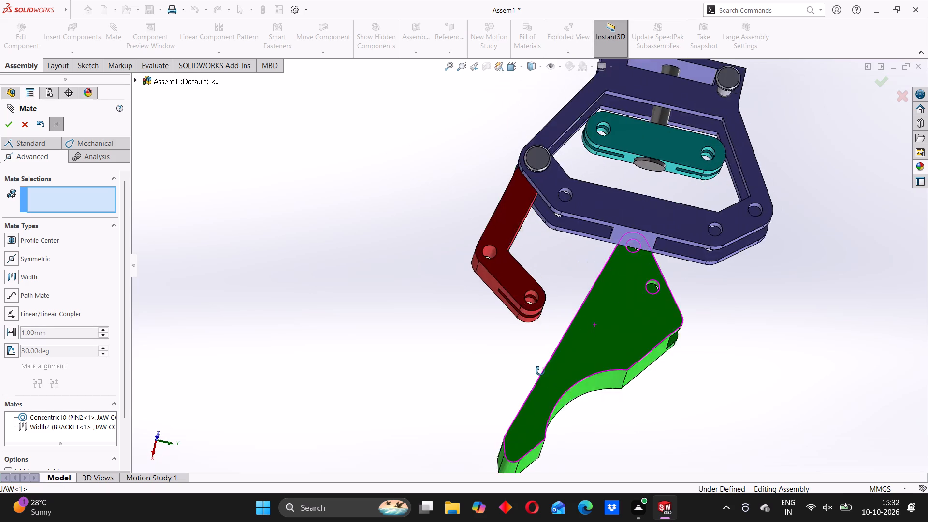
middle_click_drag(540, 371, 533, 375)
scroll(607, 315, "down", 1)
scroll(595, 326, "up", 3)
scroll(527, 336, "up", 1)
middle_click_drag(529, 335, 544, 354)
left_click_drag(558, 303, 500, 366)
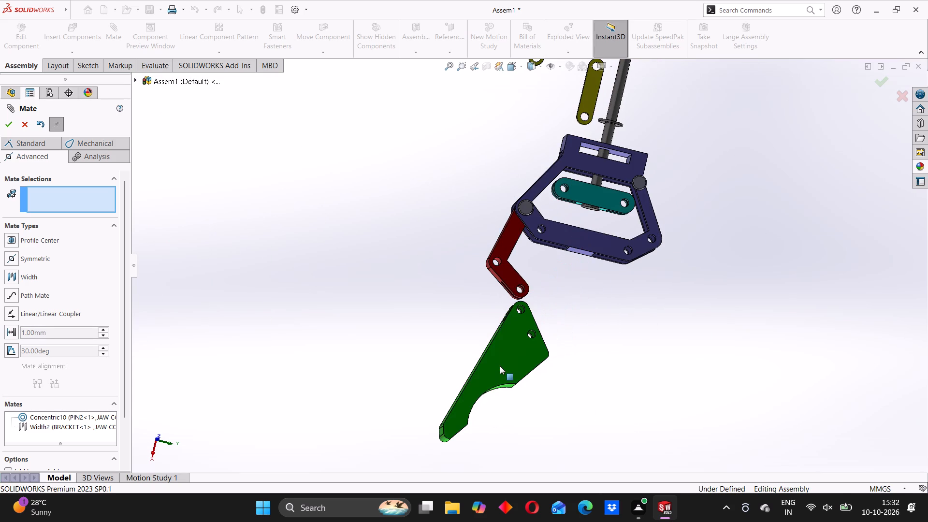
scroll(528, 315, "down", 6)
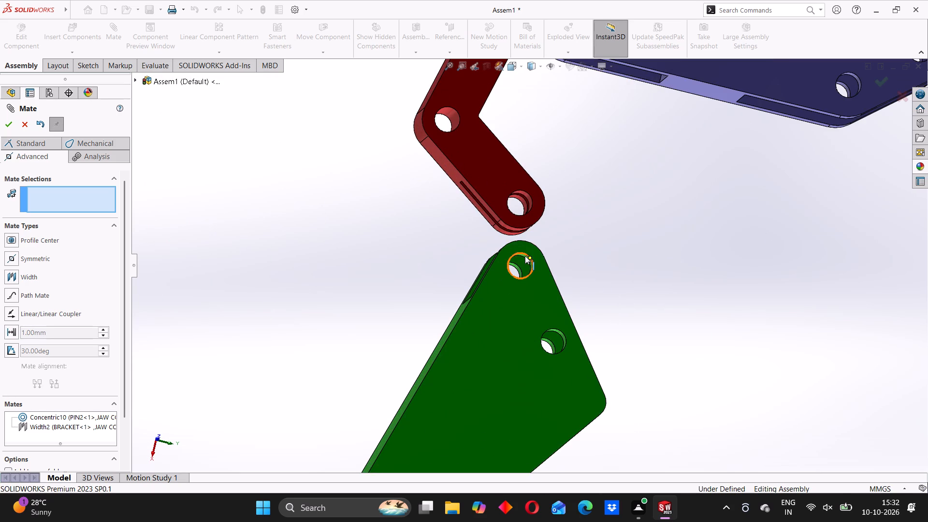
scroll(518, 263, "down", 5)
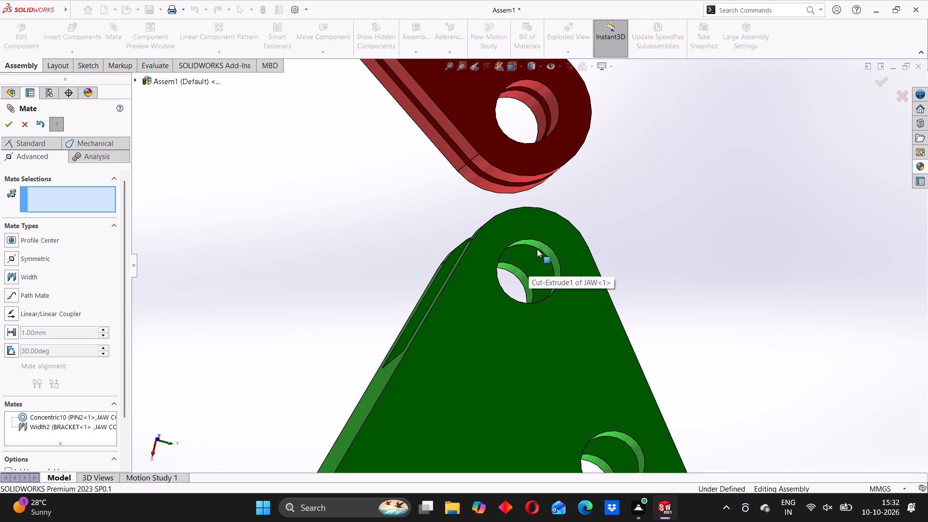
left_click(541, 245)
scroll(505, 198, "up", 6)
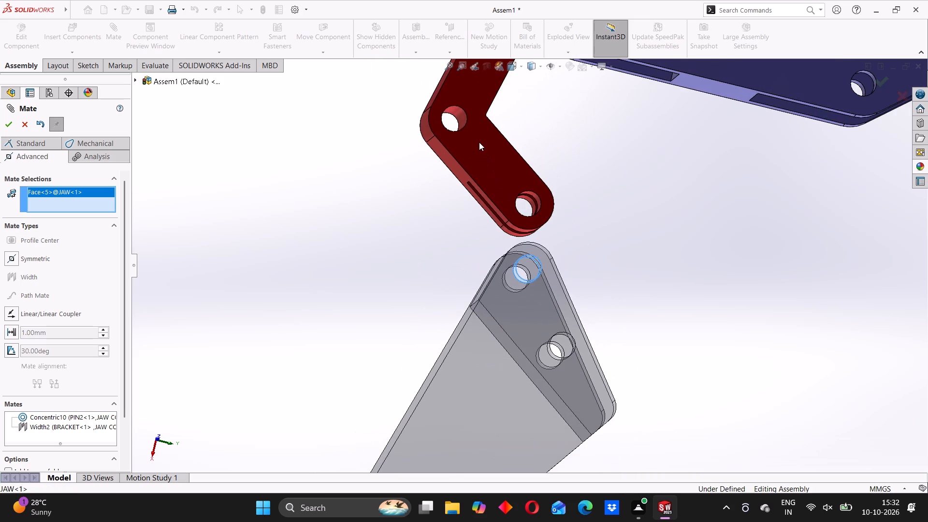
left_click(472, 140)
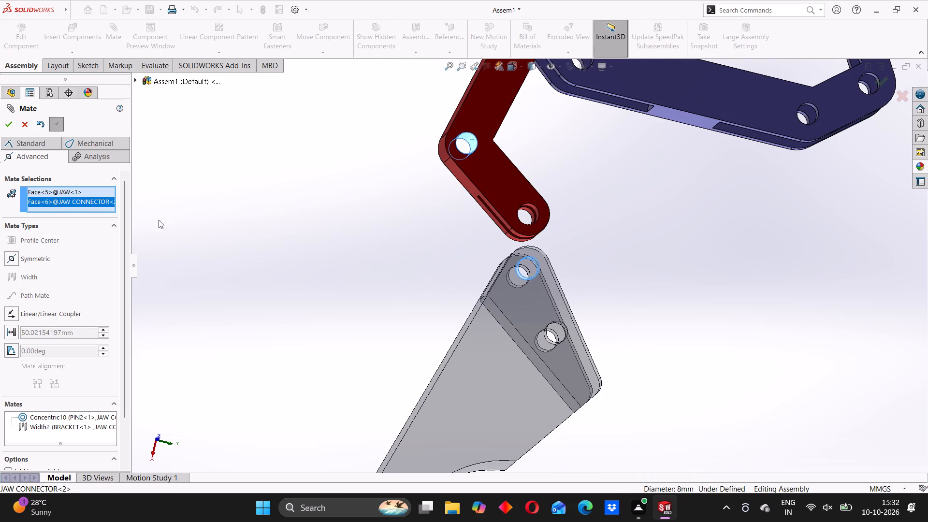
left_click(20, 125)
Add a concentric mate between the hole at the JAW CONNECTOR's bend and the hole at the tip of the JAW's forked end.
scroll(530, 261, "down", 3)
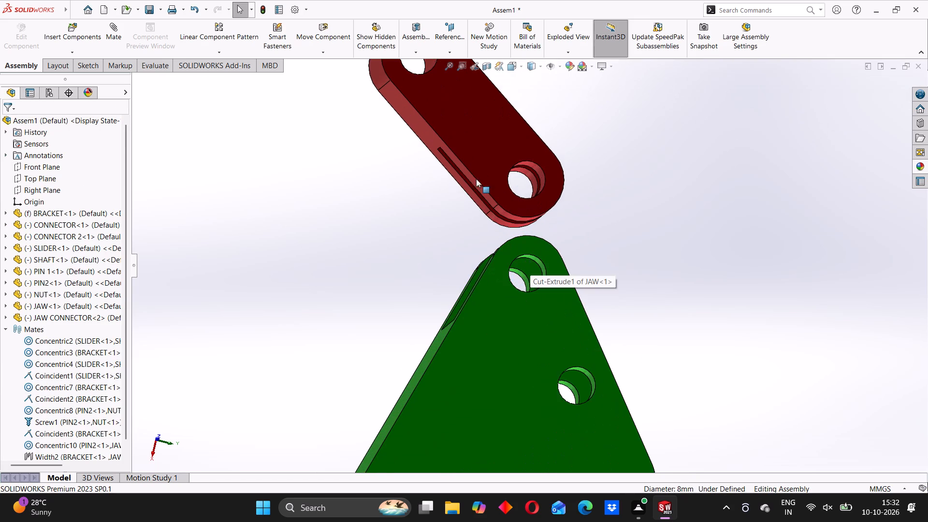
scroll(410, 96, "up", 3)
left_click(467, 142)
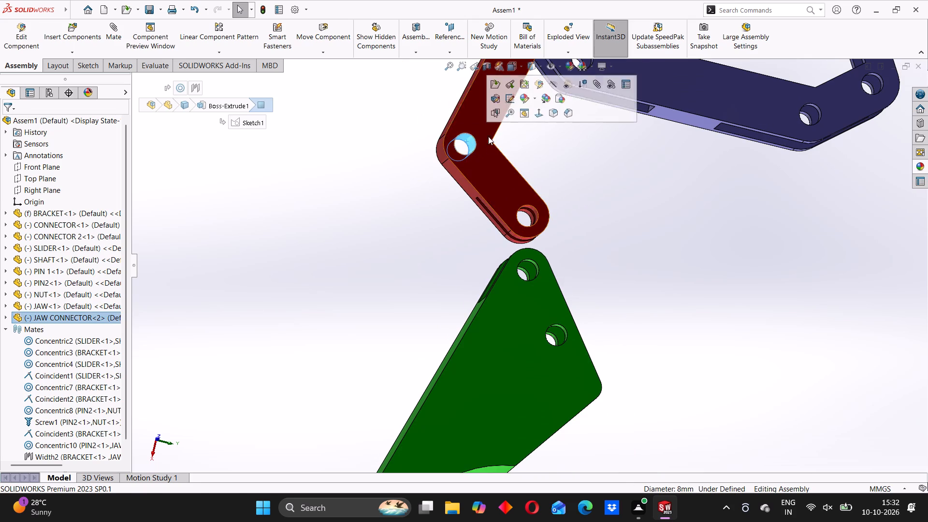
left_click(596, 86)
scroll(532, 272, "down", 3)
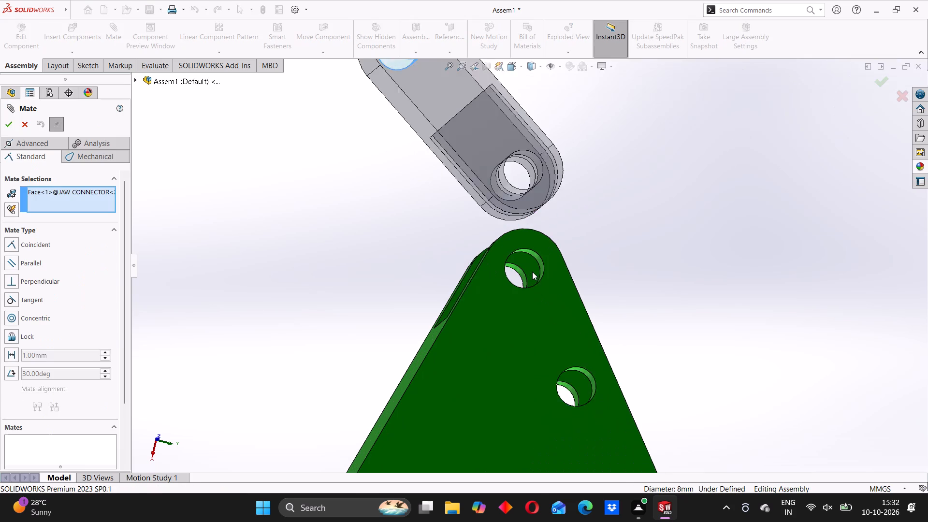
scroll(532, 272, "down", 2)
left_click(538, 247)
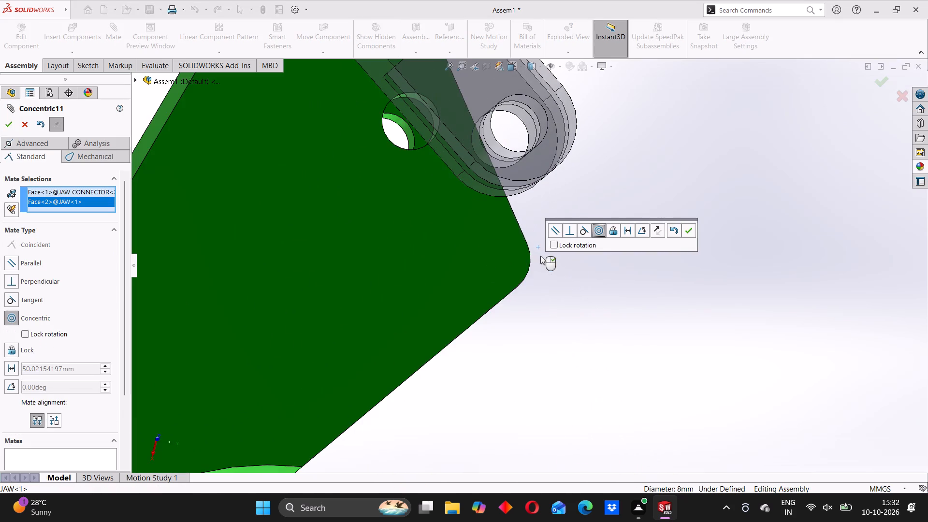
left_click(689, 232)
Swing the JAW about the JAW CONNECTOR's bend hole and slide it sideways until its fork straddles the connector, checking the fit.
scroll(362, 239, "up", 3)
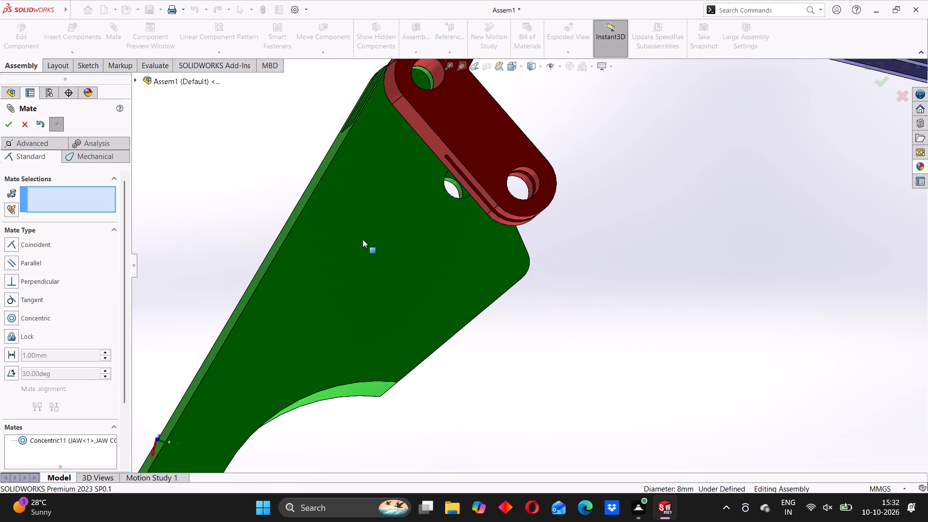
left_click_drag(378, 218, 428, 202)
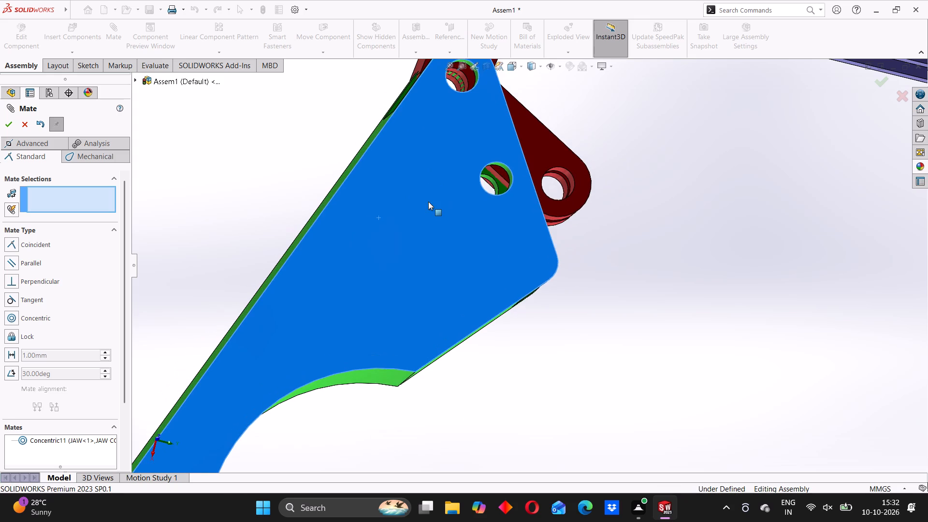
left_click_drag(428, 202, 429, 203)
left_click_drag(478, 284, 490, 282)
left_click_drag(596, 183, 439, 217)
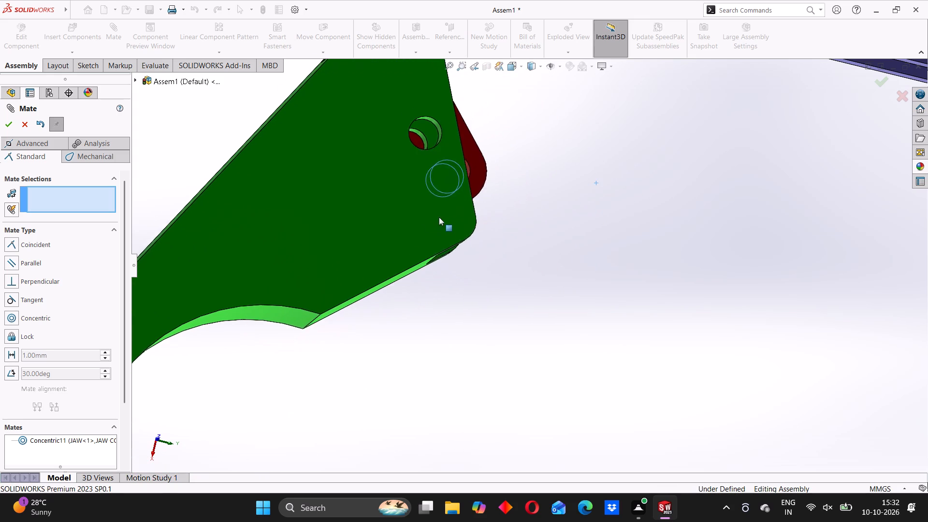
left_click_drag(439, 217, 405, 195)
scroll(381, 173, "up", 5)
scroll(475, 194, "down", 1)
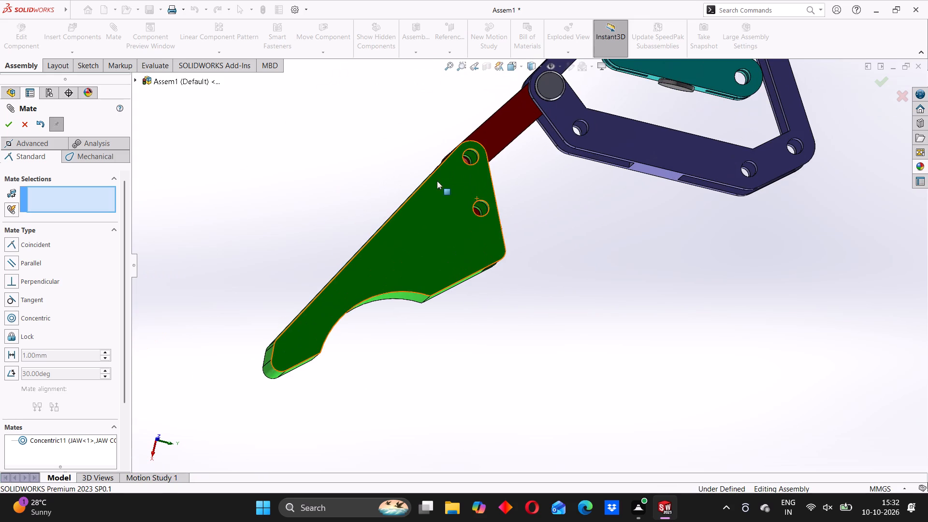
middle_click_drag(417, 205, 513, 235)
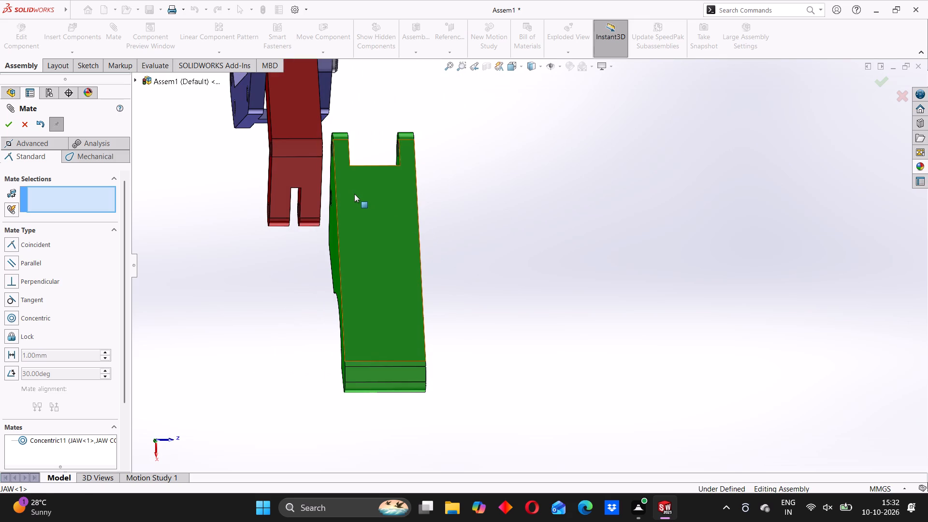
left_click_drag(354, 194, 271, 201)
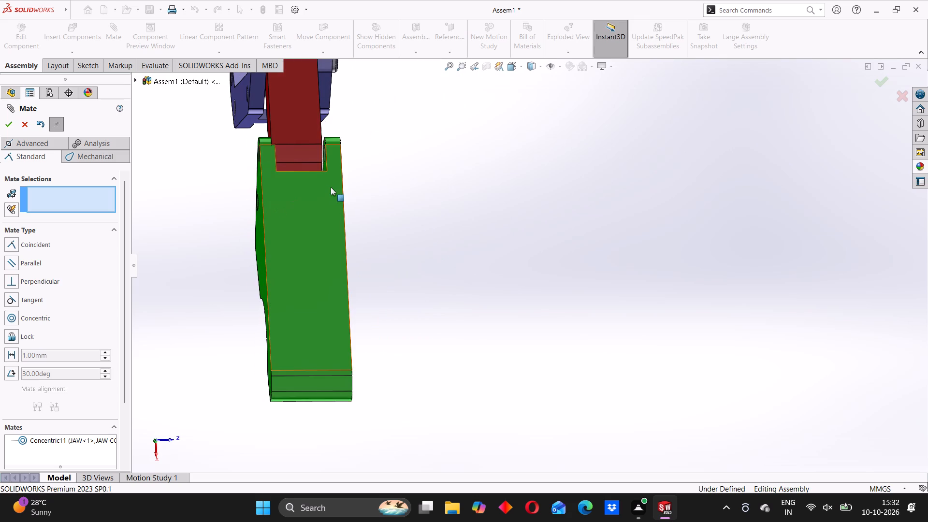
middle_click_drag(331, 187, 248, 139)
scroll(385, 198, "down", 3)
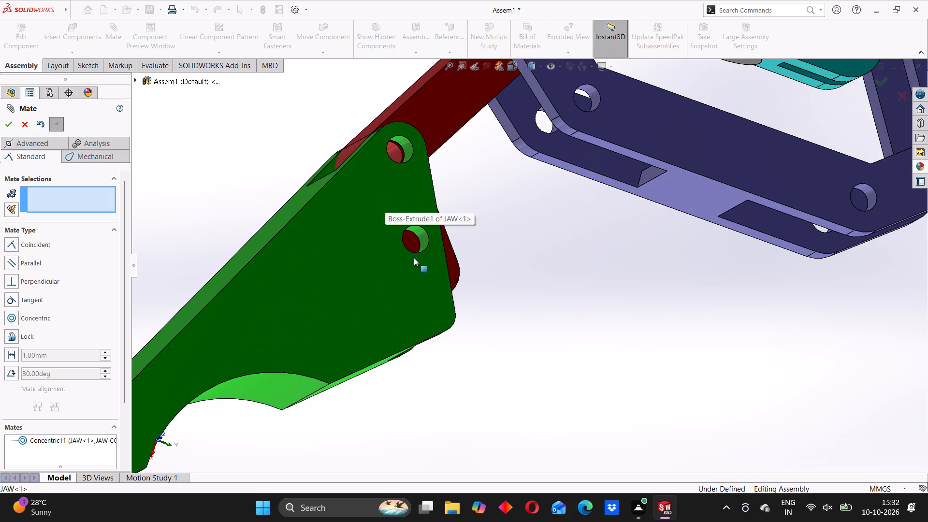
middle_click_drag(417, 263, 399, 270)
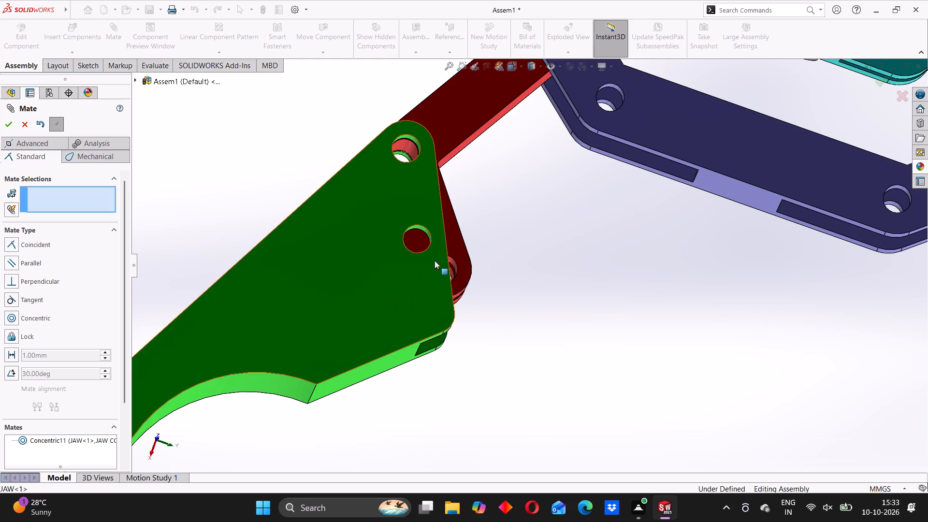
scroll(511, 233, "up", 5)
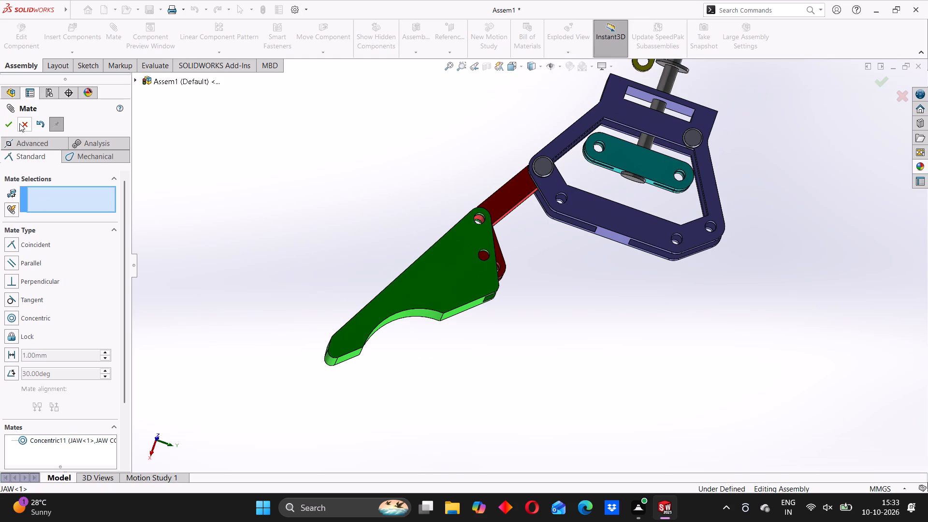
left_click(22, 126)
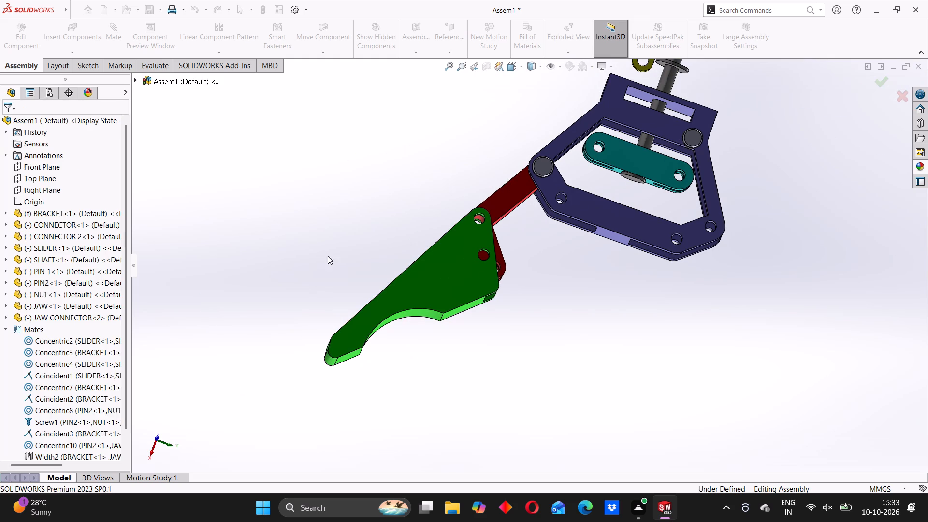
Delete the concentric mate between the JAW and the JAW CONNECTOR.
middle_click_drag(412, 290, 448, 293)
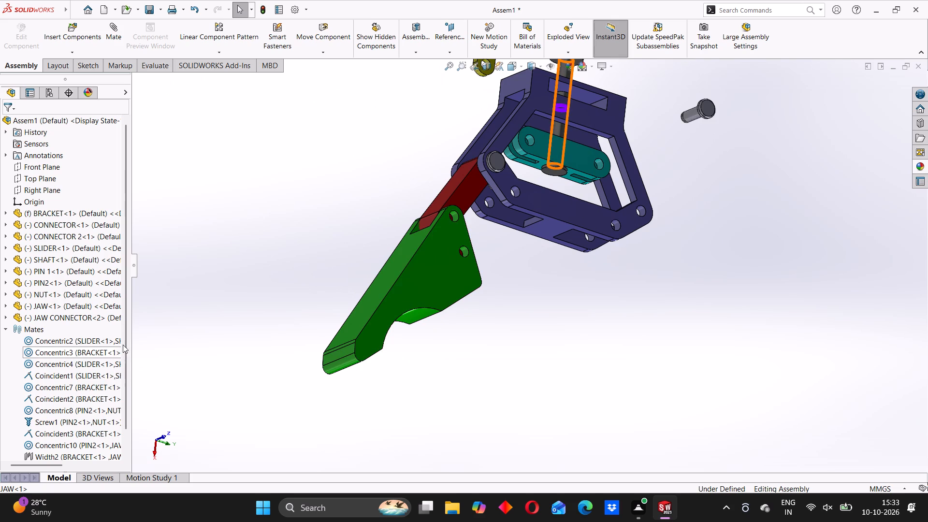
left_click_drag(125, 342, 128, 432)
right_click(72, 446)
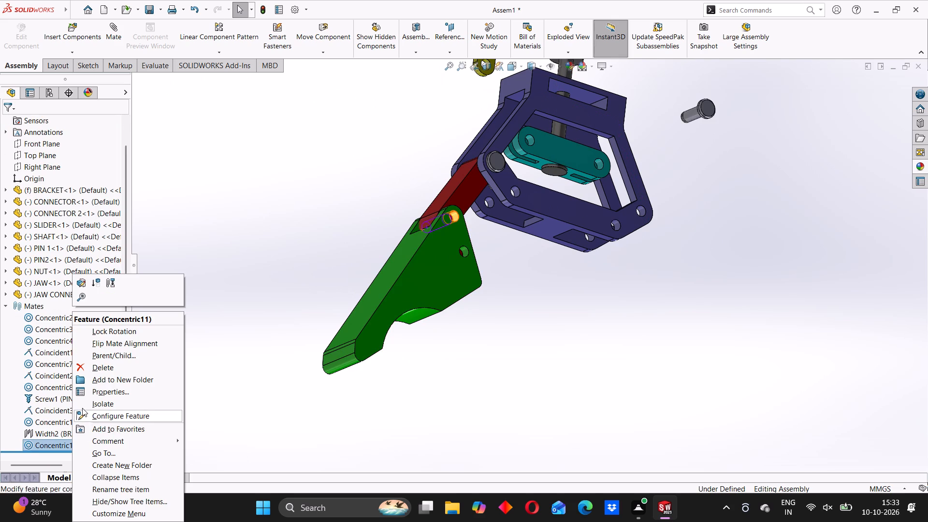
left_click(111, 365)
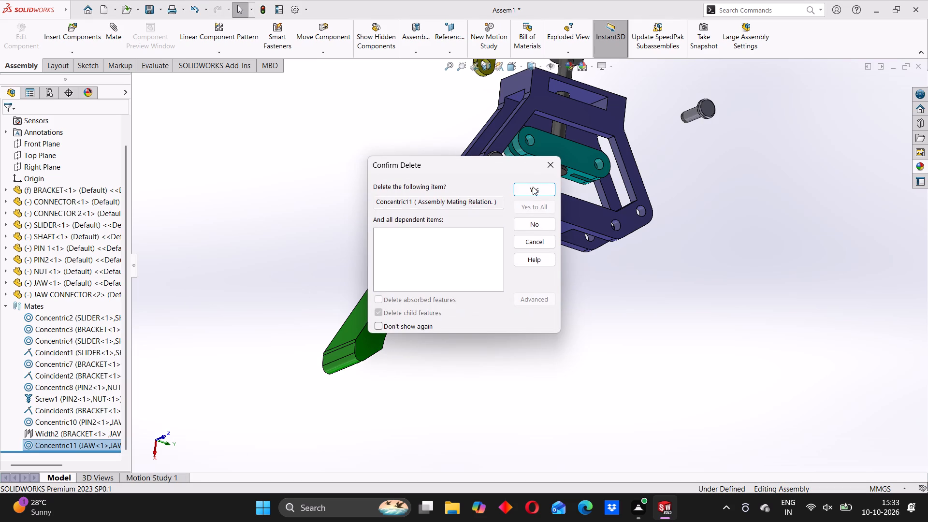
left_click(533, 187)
Move the JAW away from the JAW CONNECTOR, into the clear space below the BRACKET.
left_click_drag(435, 268, 566, 379)
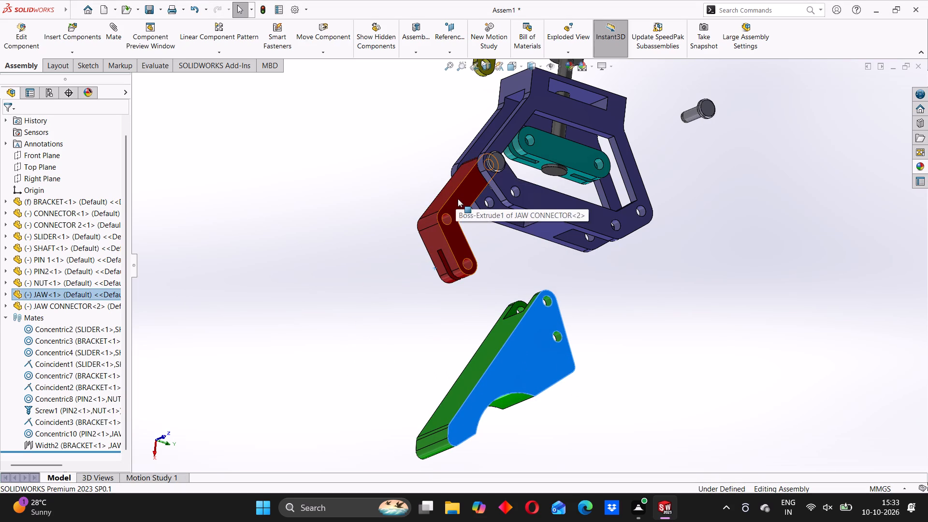
Delete the width mate between the BRACKET and the JAW CONNECTOR.
right_click(73, 446)
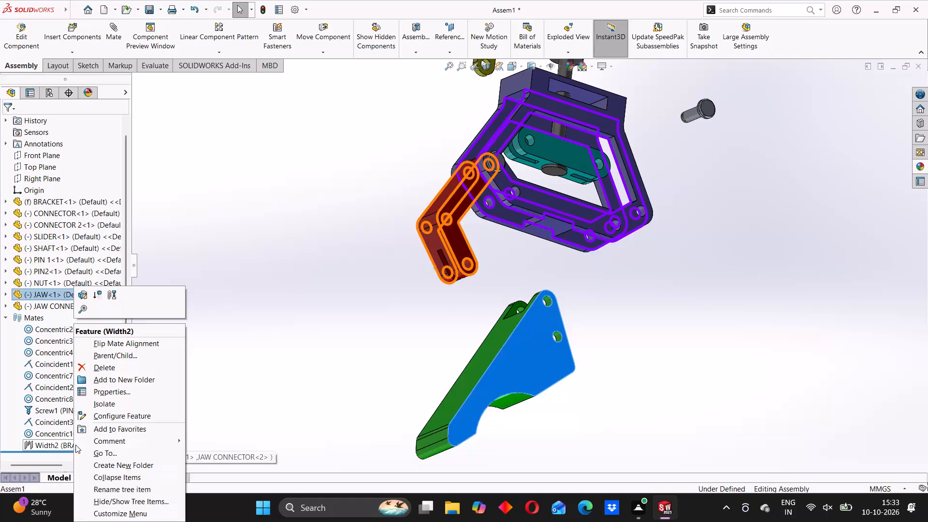
left_click(111, 371)
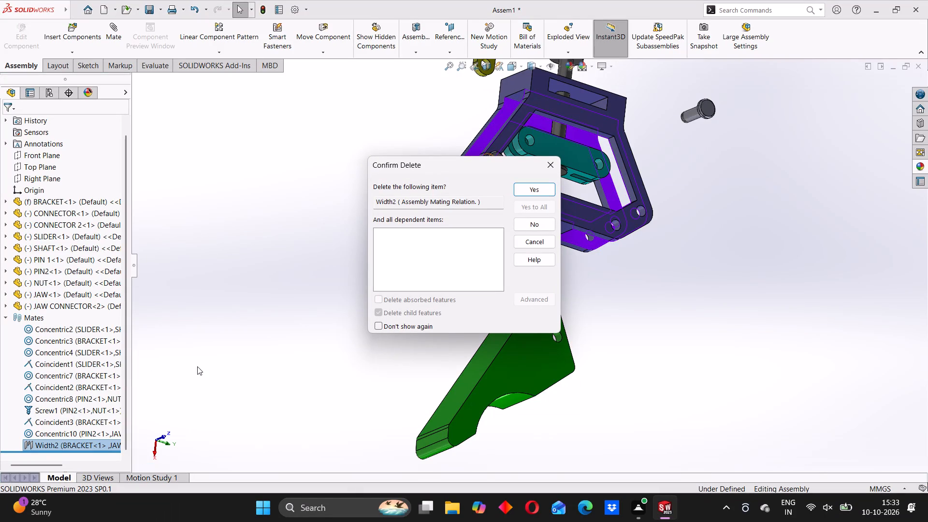
left_click(540, 184)
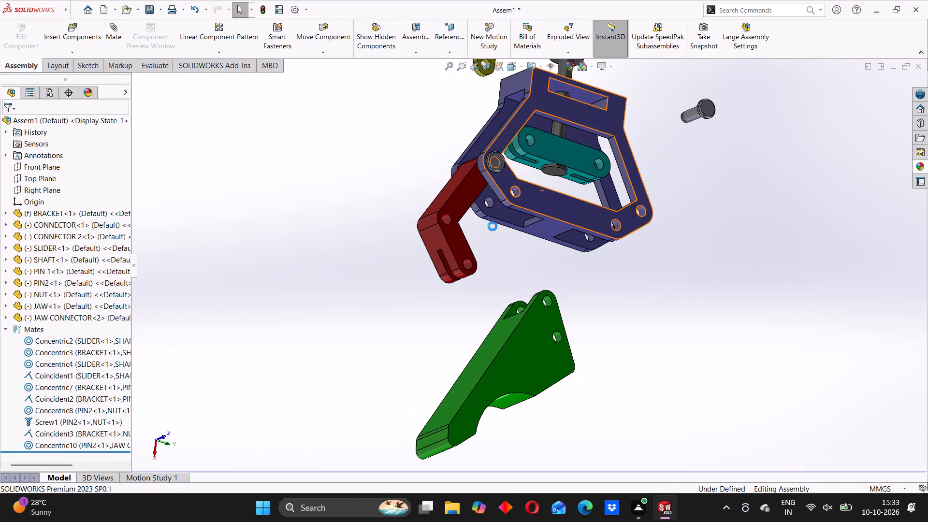
Delete the concentric mate between PIN2 and the JAW CONNECTOR.
right_click(57, 445)
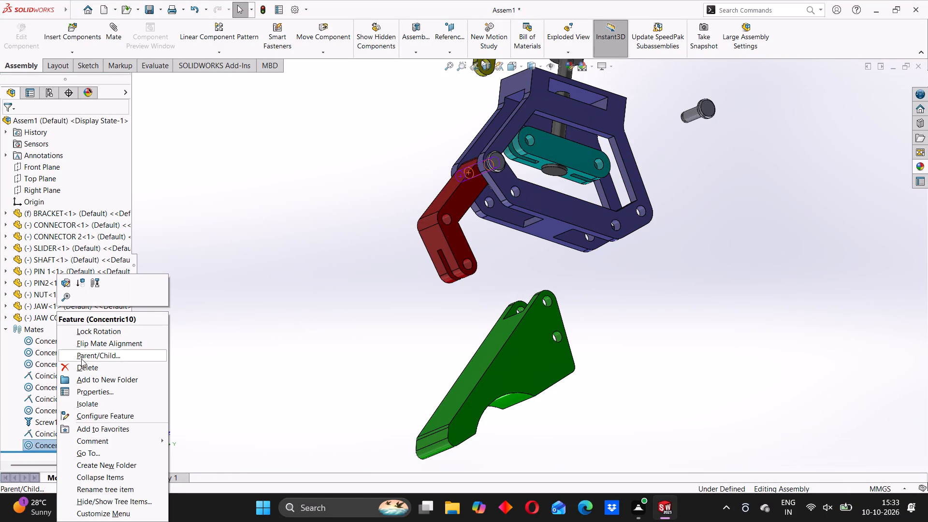
left_click(84, 368)
left_click(538, 189)
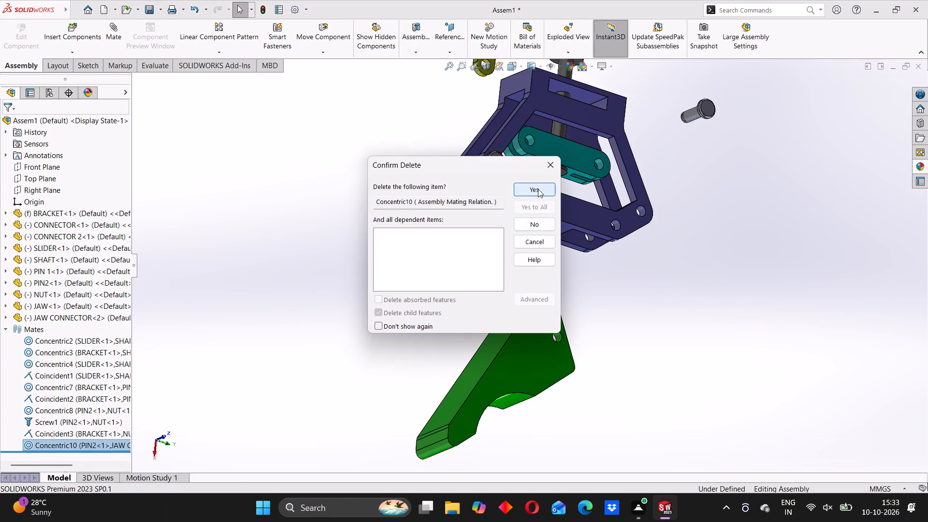
Move the freed JAW CONNECTOR out of the BRACKET into the clear space just below PIN2.
scroll(434, 203, "down", 3)
middle_click_drag(443, 212, 472, 219)
left_click_drag(491, 172, 450, 246)
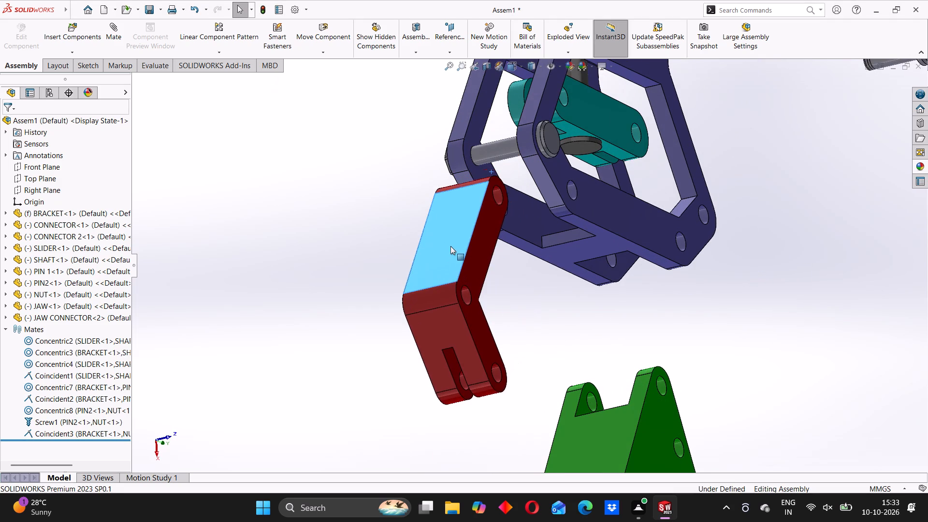
left_click_drag(450, 246, 398, 264)
scroll(438, 248, "up", 2)
middle_click_drag(404, 263, 470, 277)
left_click_drag(449, 262, 490, 248)
scroll(537, 242, "down", 4)
middle_click_drag(535, 262, 449, 280)
scroll(417, 273, "up", 1)
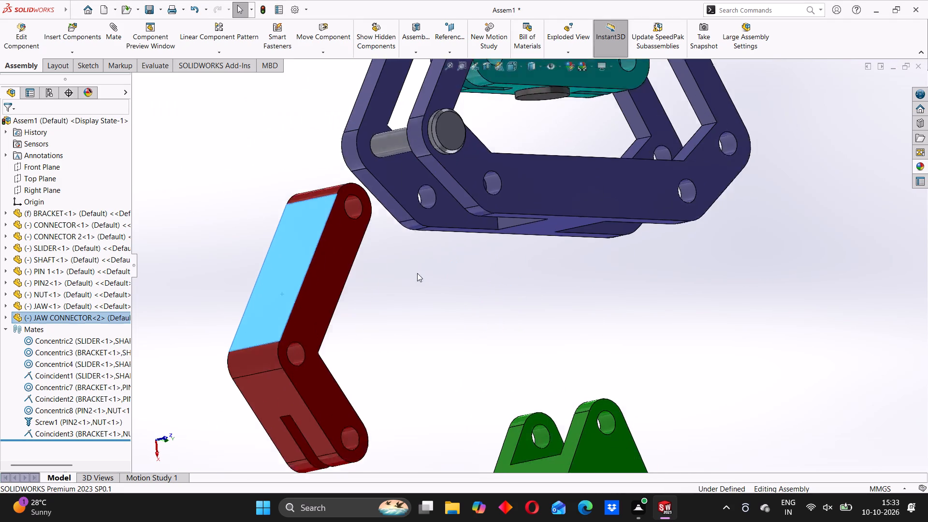
scroll(417, 273, "up", 5)
left_click(382, 266)
middle_click_drag(449, 289, 462, 258)
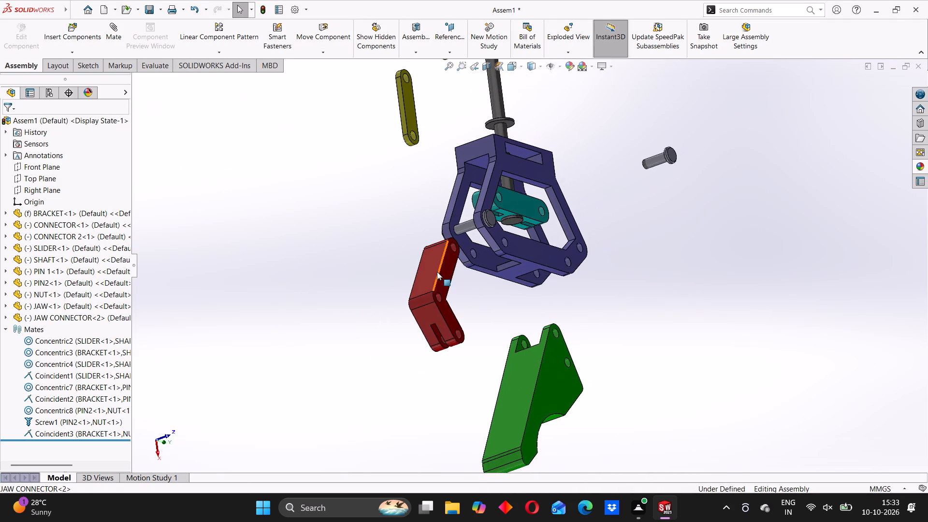
scroll(437, 272, "down", 2)
left_click_drag(433, 268, 461, 267)
Examine the JAW CONNECTOR's orientation and slotted end relative to the BRACKET, PIN2, SLIDER and JAW from several angles.
scroll(458, 261, "down", 3)
middle_click_drag(485, 268, 501, 253)
scroll(497, 259, "up", 2)
middle_click_drag(501, 327, 500, 297)
left_click(409, 306)
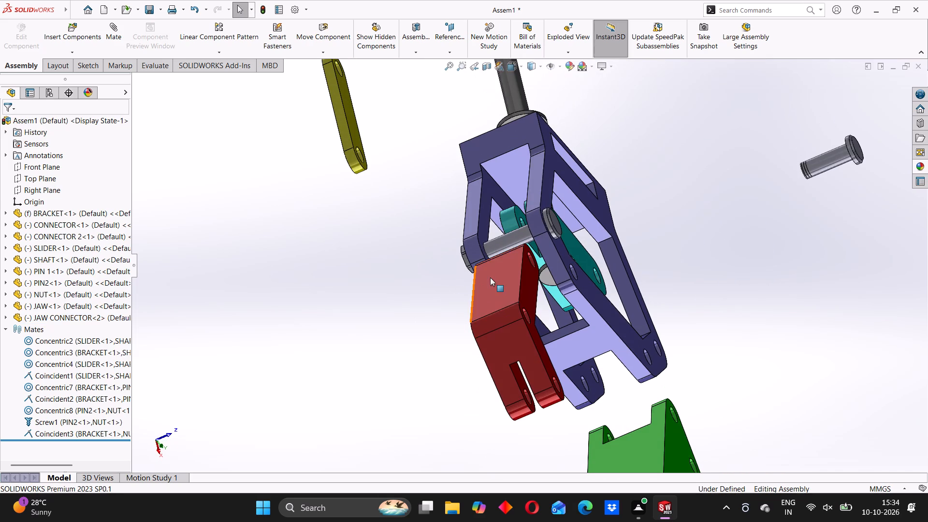
scroll(490, 275, "down", 2)
middle_click_drag(484, 288, 488, 314)
scroll(488, 314, "up", 2)
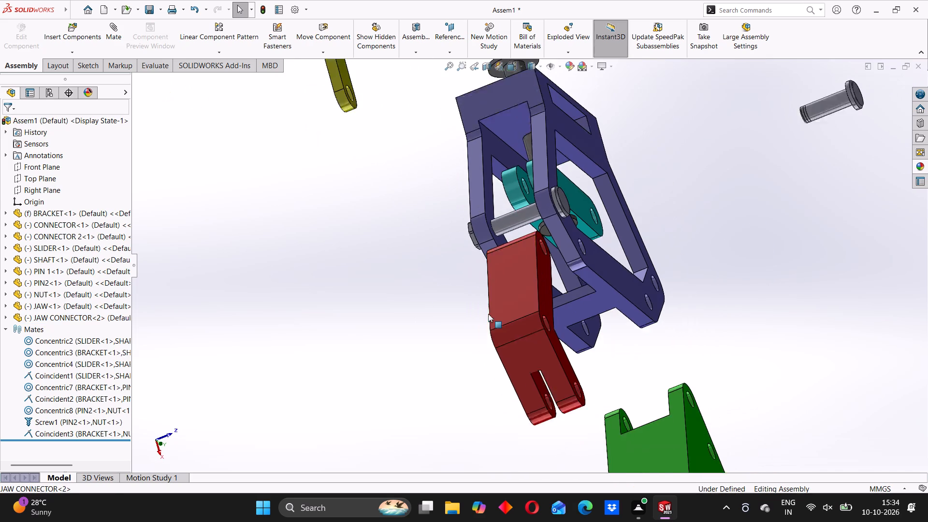
scroll(488, 314, "up", 1)
middle_click_drag(491, 338, 487, 296)
scroll(537, 293, "down", 4)
middle_click_drag(533, 298, 551, 299)
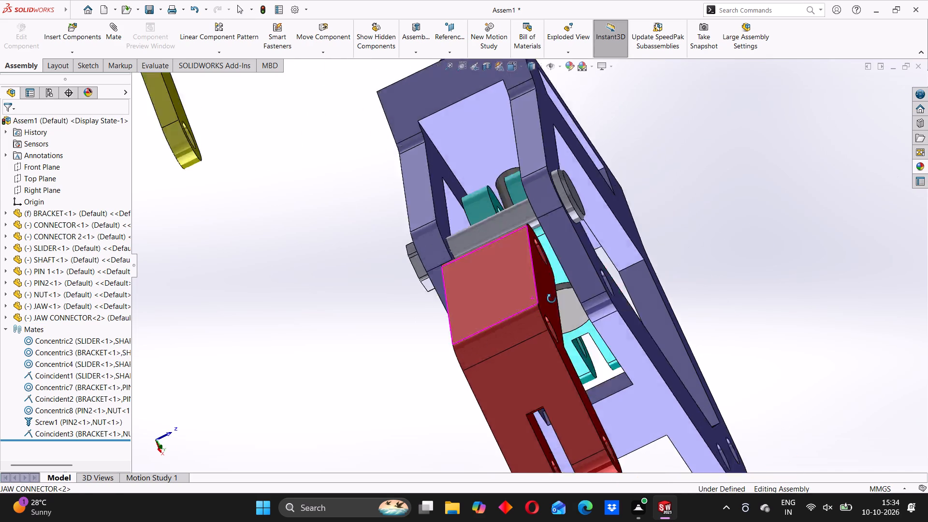
middle_click_drag(551, 299, 542, 308)
scroll(511, 286, "down", 3)
middle_click_drag(516, 289, 527, 294)
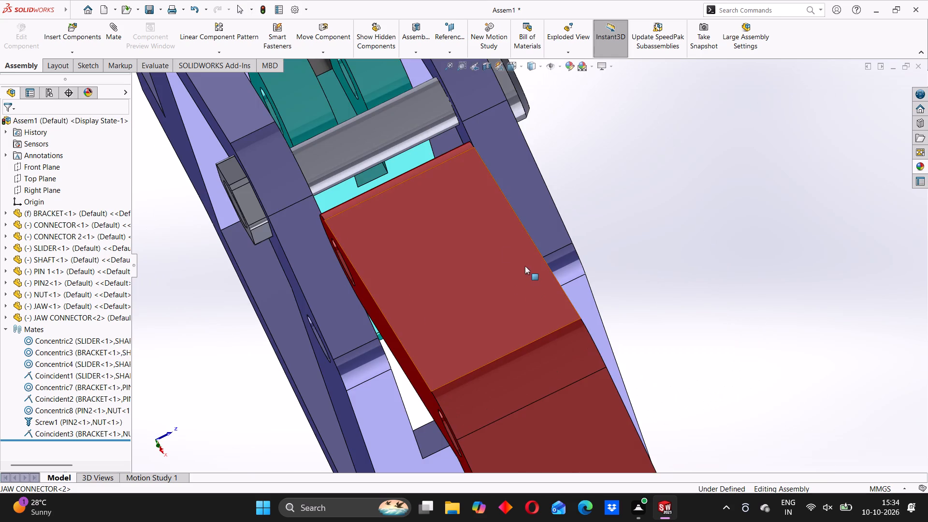
scroll(491, 236, "down", 2)
scroll(478, 259, "up", 3)
scroll(462, 294, "up", 3)
middle_click_drag(497, 351, 483, 333)
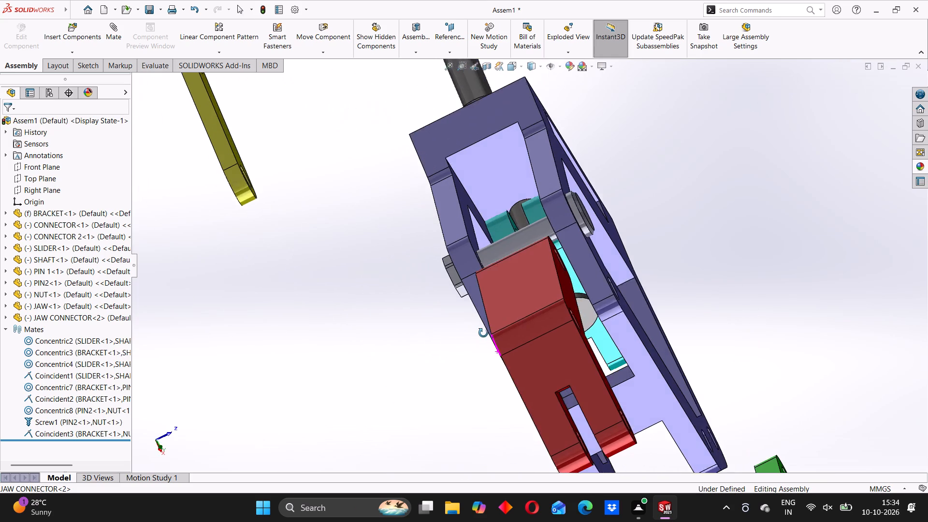
middle_click_drag(483, 333, 486, 336)
scroll(522, 284, "down", 2)
scroll(548, 240, "down", 2)
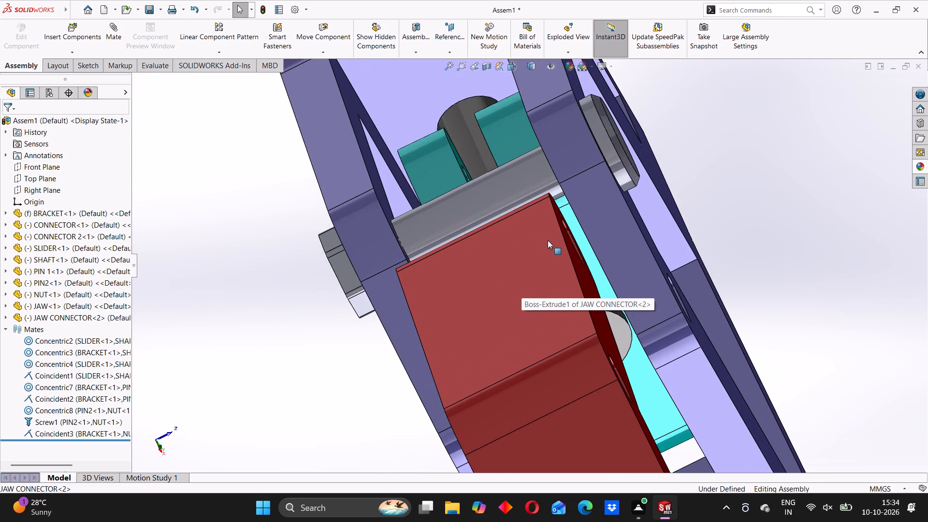
scroll(547, 272, "up", 6)
scroll(551, 343, "up", 2)
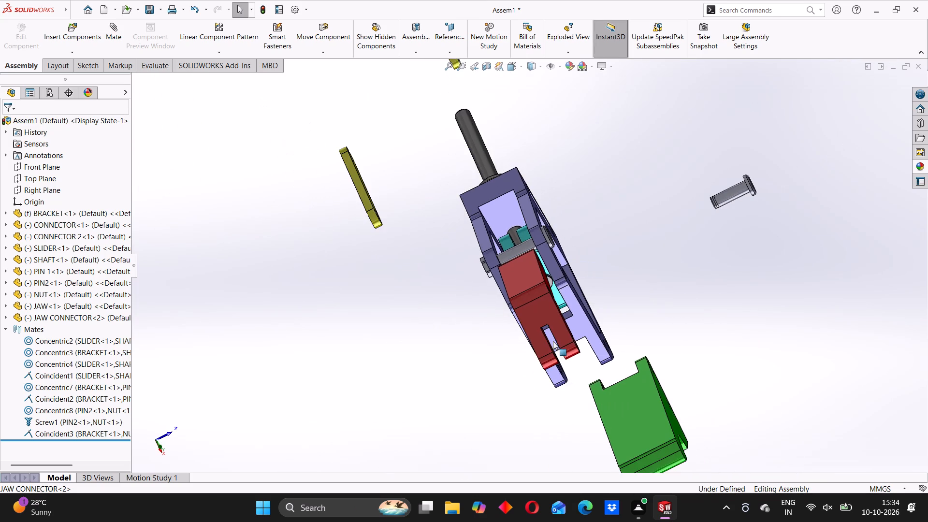
middle_click_drag(553, 341, 464, 324)
scroll(452, 298, "up", 3)
middle_click_drag(447, 302, 553, 372)
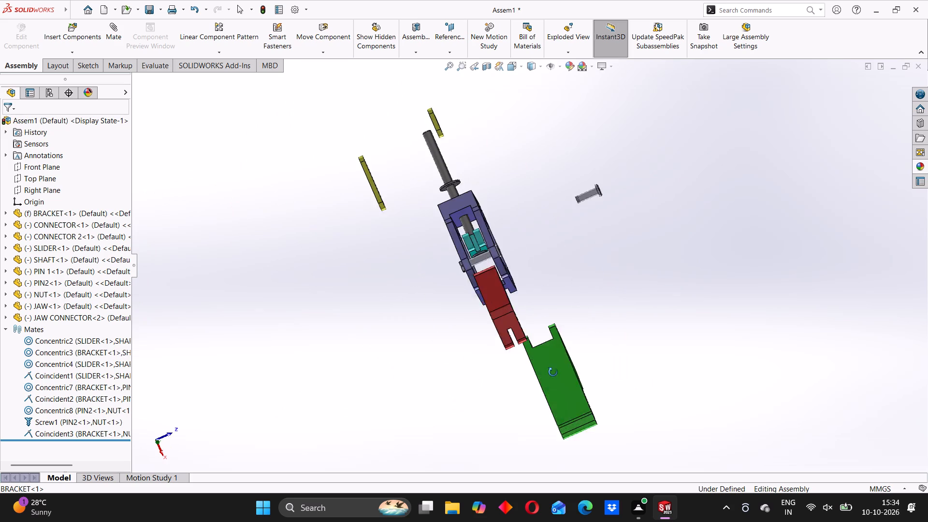
middle_click_drag(553, 372, 568, 390)
middle_click(491, 295)
middle_click_drag(460, 290, 398, 302)
middle_click_drag(548, 349, 503, 359)
scroll(475, 294, "down", 2)
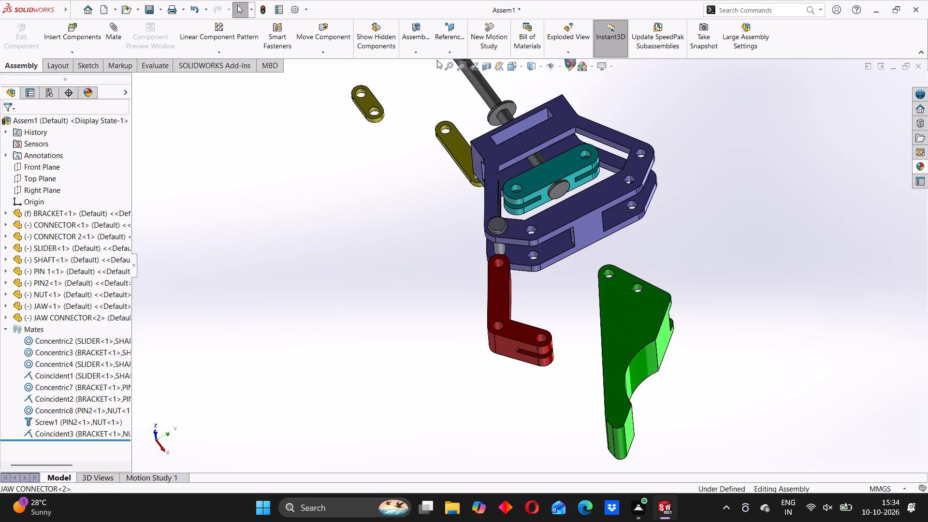
Rotate the JAW CONNECTOR end for end so its short slotted arm points up toward the SLIDER and its long arm toward the JAW.
left_click(324, 50)
left_click(332, 79)
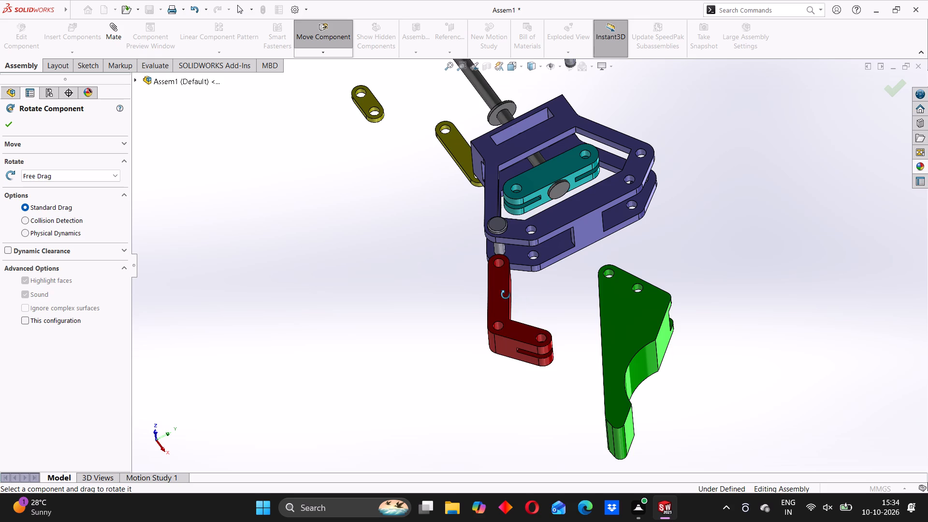
left_click_drag(506, 295, 340, 317)
left_click_drag(565, 313, 536, 256)
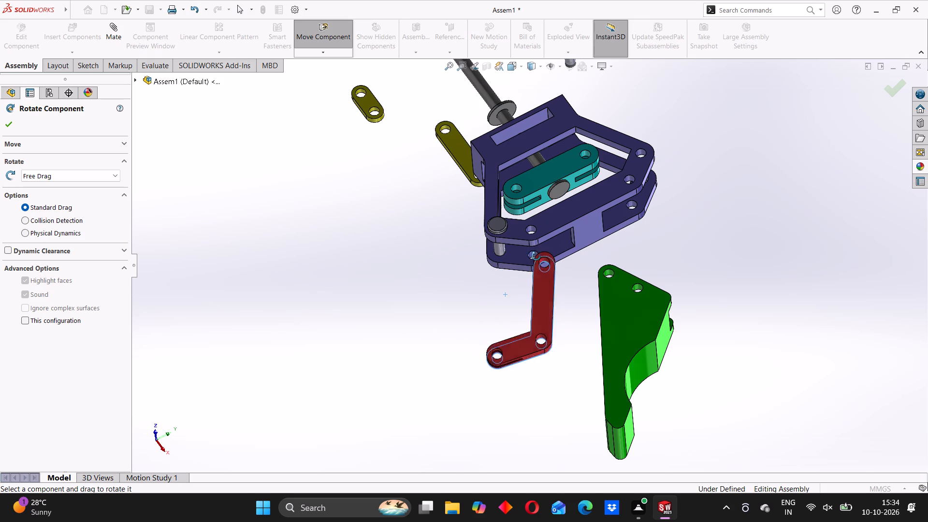
left_click_drag(536, 256, 486, 432)
left_click_drag(524, 355, 530, 279)
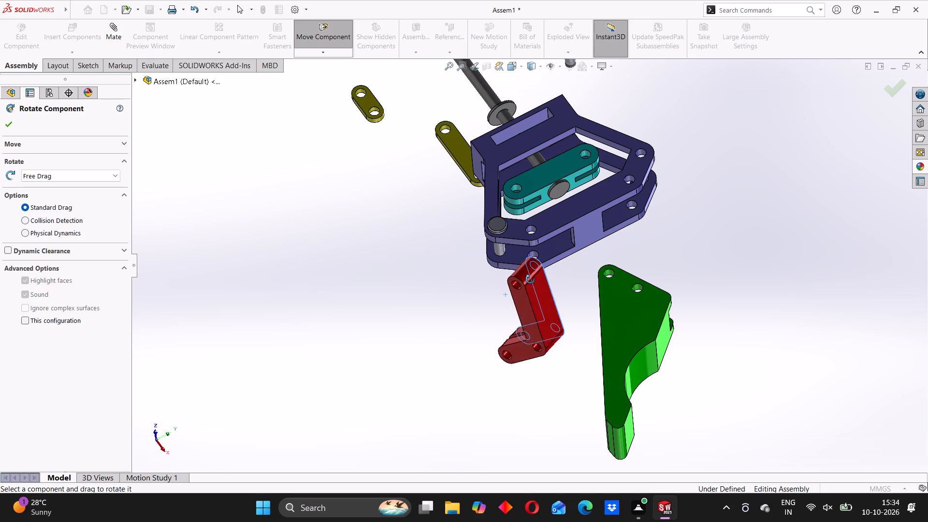
left_click_drag(530, 279, 487, 484)
left_click_drag(501, 344, 592, 321)
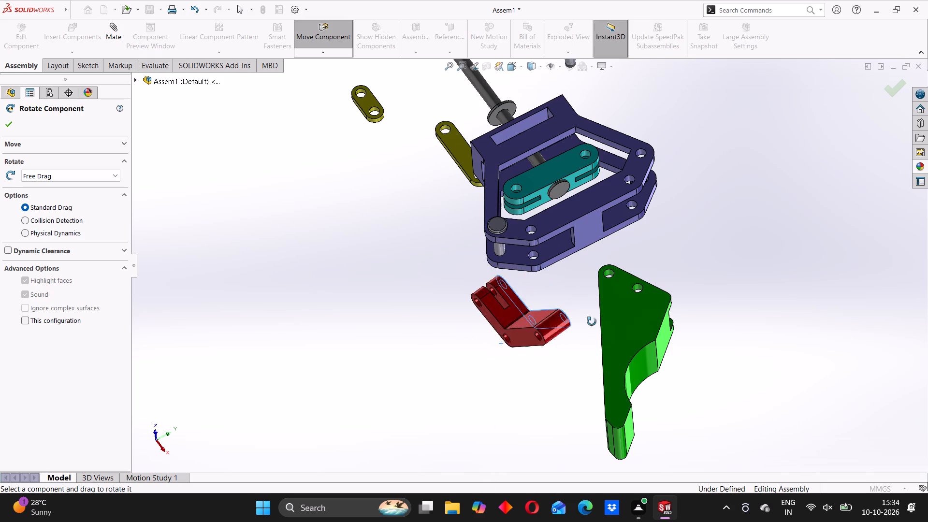
left_click_drag(592, 321, 608, 341)
left_click_drag(475, 301, 522, 232)
left_click_drag(476, 298, 495, 235)
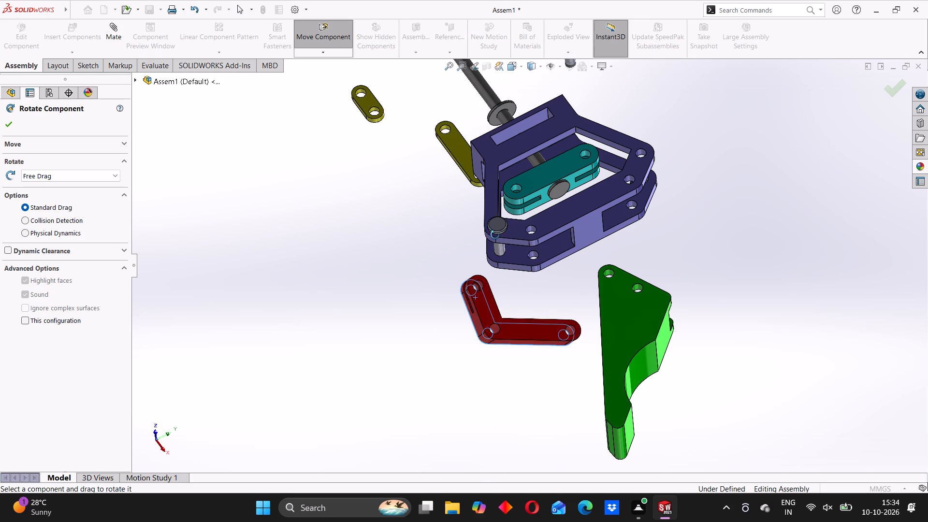
left_click_drag(495, 235, 495, 233)
left_click_drag(575, 329, 486, 362)
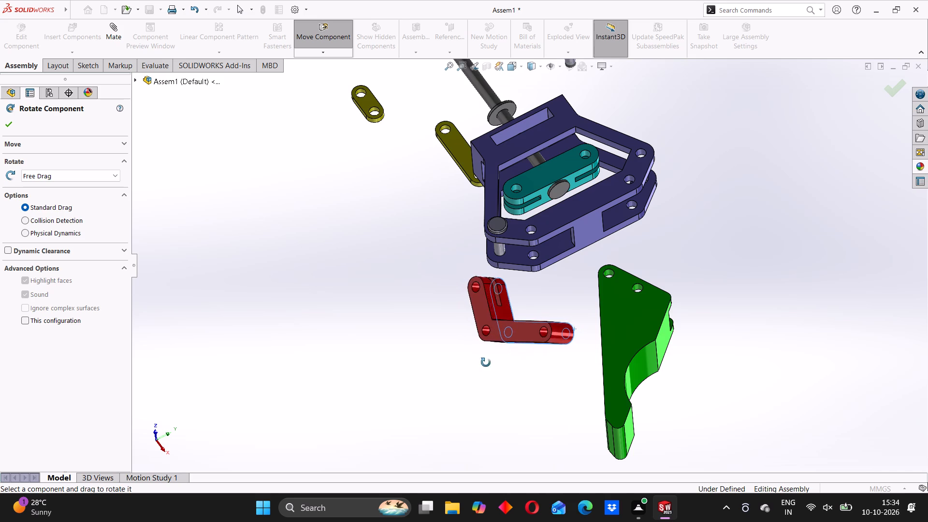
left_click_drag(486, 362, 416, 409)
left_click_drag(510, 312, 570, 347)
left_click_drag(493, 273, 546, 256)
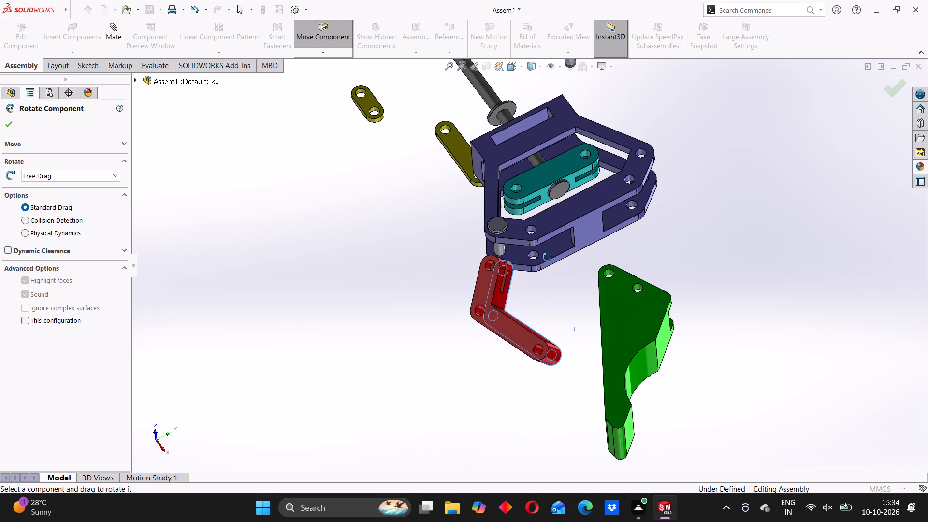
left_click_drag(487, 298, 523, 271)
left_click(8, 123)
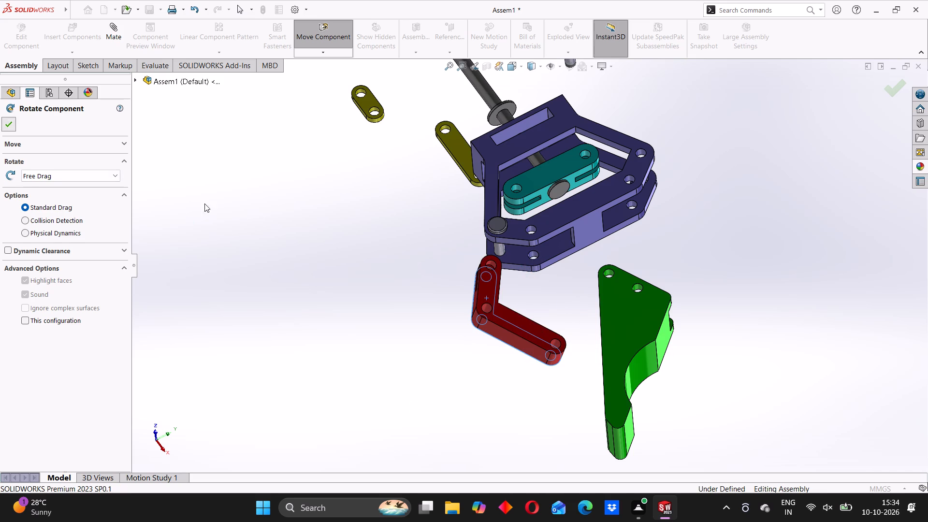
Add a concentric mate between the JAW CONNECTOR's bend hole and PIN2's cylindrical shank.
scroll(503, 287, "down", 2)
scroll(515, 250, "up", 2)
scroll(493, 254, "down", 2)
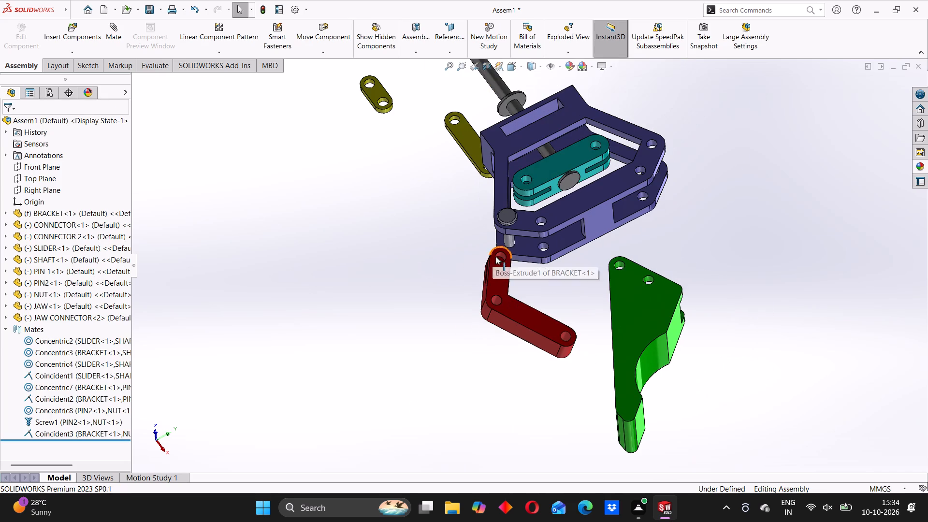
left_click(500, 319)
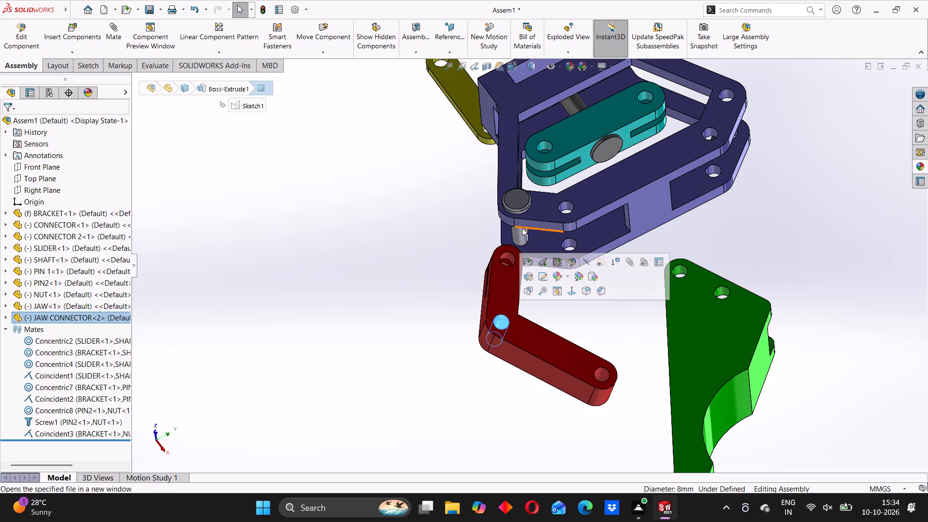
left_click(631, 262)
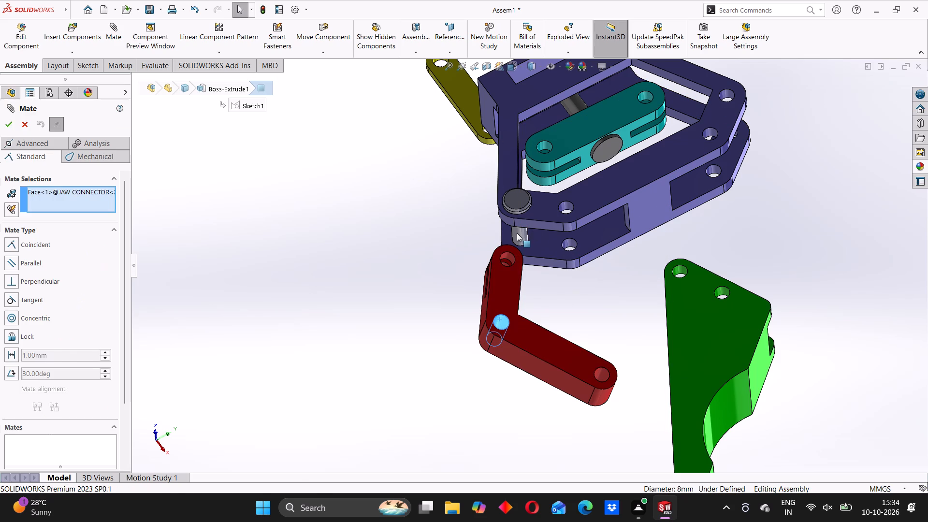
left_click(517, 233)
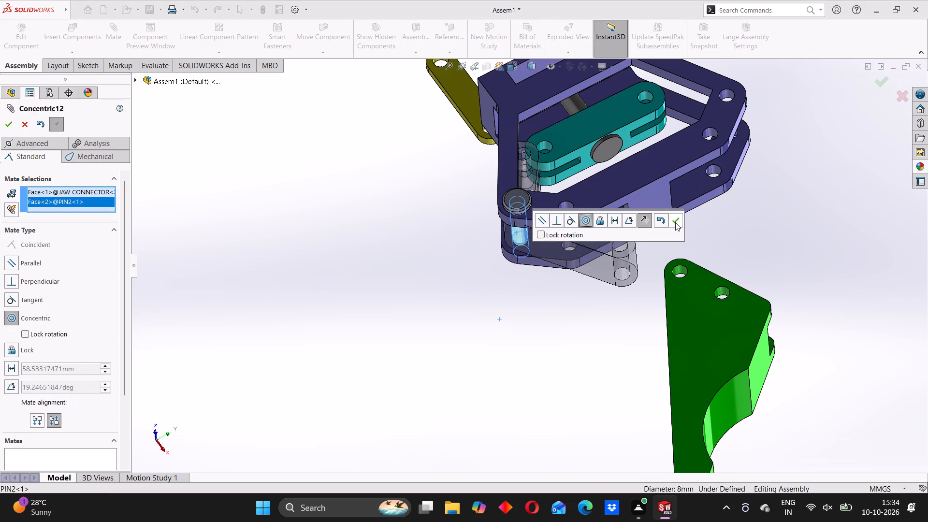
left_click(675, 222)
Add a concentric mate between the SLIDER's end hole nearest PIN2 and the hole in the JAW CONNECTOR's short slotted arm.
scroll(528, 185, "down", 2)
scroll(526, 155, "up", 1)
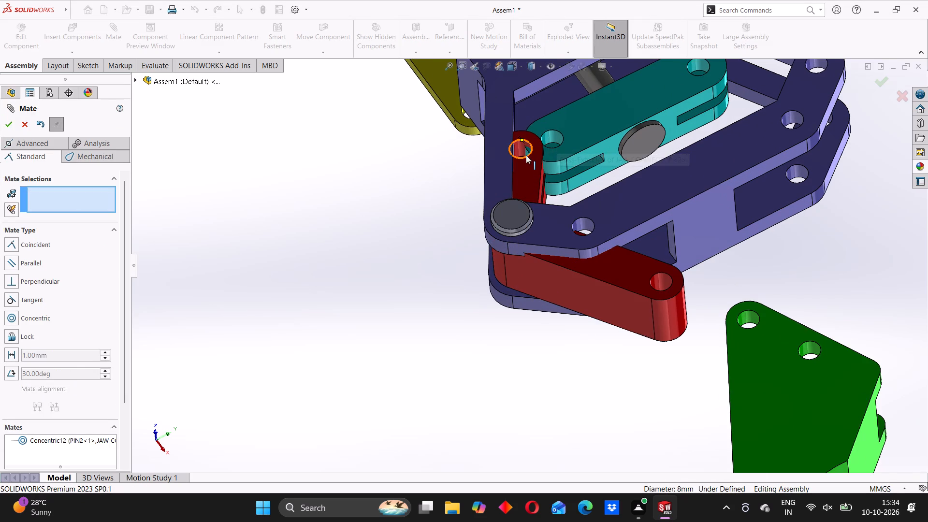
left_click(592, 145)
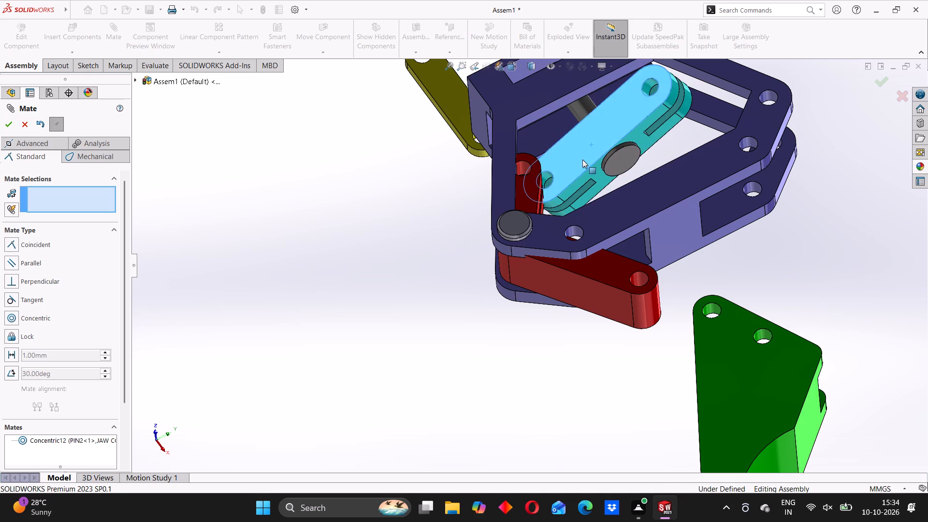
scroll(577, 140, "down", 3)
middle_click_drag(531, 185, 530, 229)
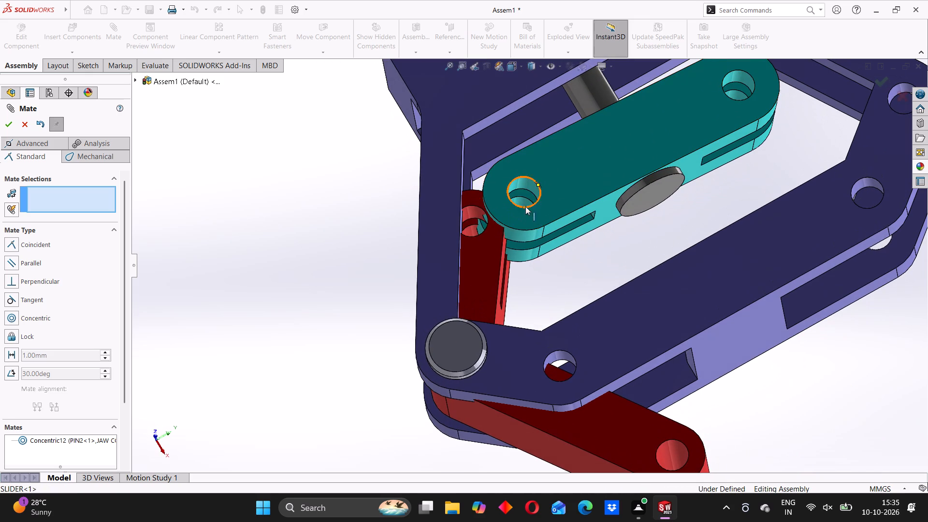
left_click(523, 186)
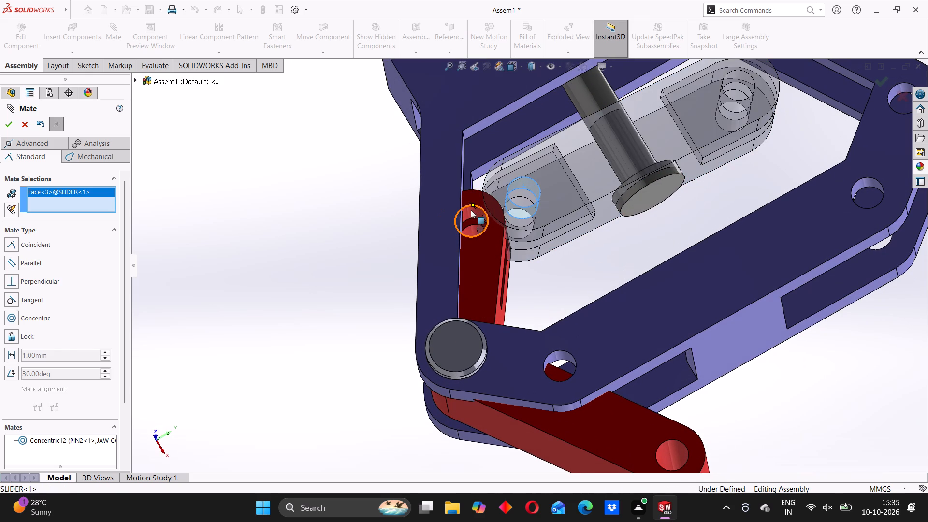
left_click(471, 210)
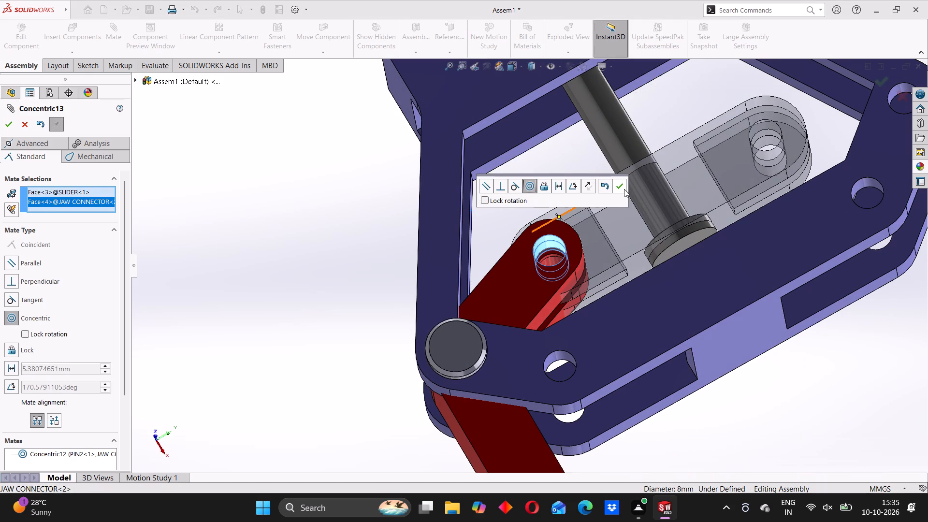
left_click(622, 185)
Slide the JAW CONNECTOR sideways along PIN2 between the BRACKET's plates, checking how its slotted end fits the SLIDER's forked end.
scroll(581, 254, "up", 2)
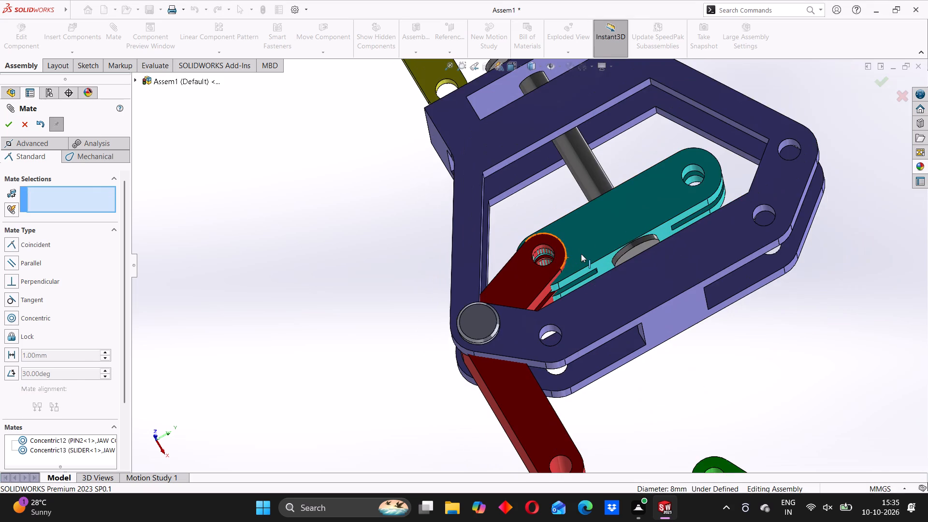
scroll(544, 255, "down", 2)
left_click_drag(615, 225, 613, 205)
left_click_drag(617, 240, 586, 216)
scroll(547, 258, "down", 3)
middle_click_drag(578, 262, 535, 337)
middle_click_drag(224, 429, 281, 440)
scroll(169, 396, "up", 2)
middle_click_drag(265, 338, 292, 354)
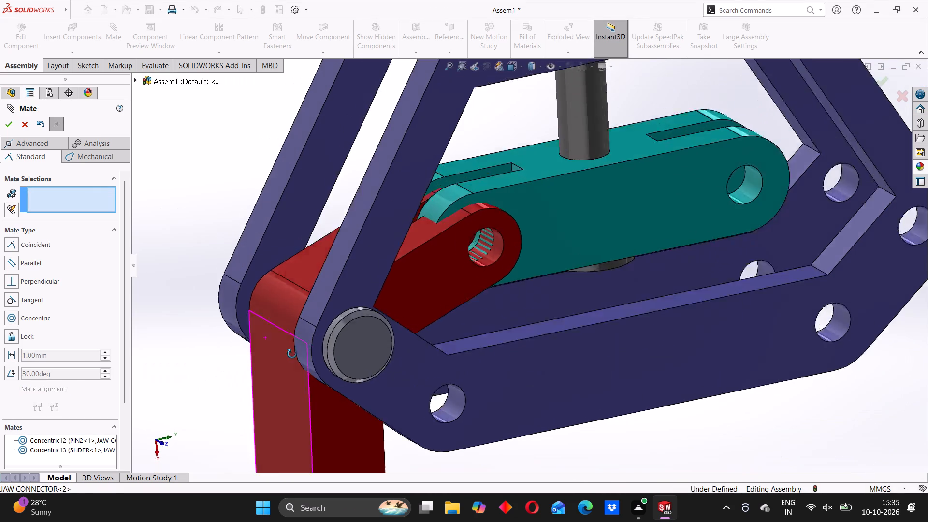
middle_click_drag(292, 354, 357, 405)
middle_click_drag(323, 211, 299, 221)
scroll(333, 151, "up", 3)
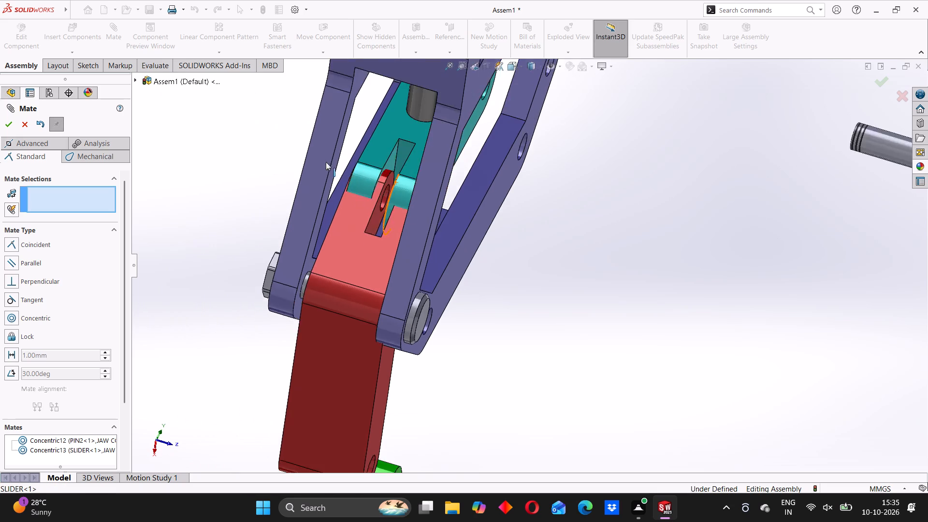
middle_click_drag(318, 200, 332, 211)
left_click_drag(414, 164, 426, 175)
left_click_drag(418, 175, 432, 182)
left_click_drag(380, 245, 353, 243)
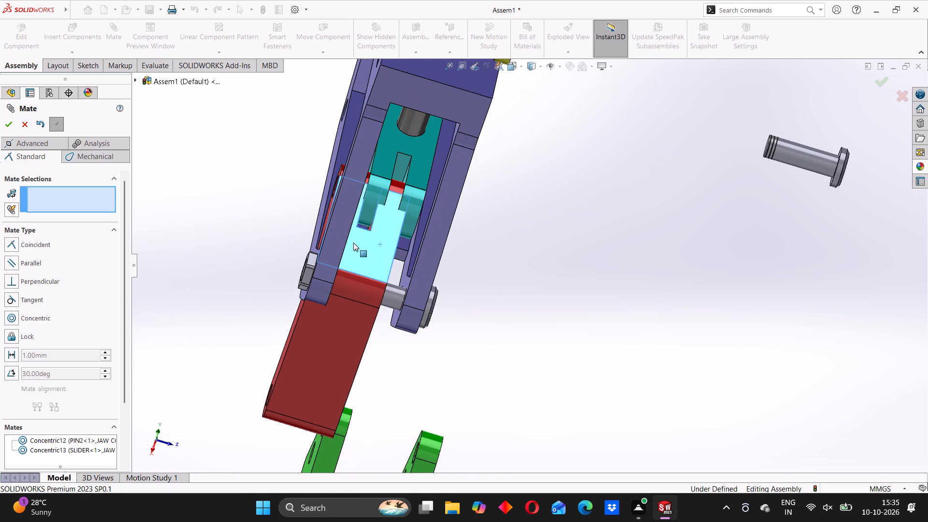
Examine from several angles how the JAW CONNECTOR's slotted arm sits against the SLIDER's forked end inside the BRACKET.
left_click_drag(353, 243, 374, 256)
scroll(393, 251, "up", 3)
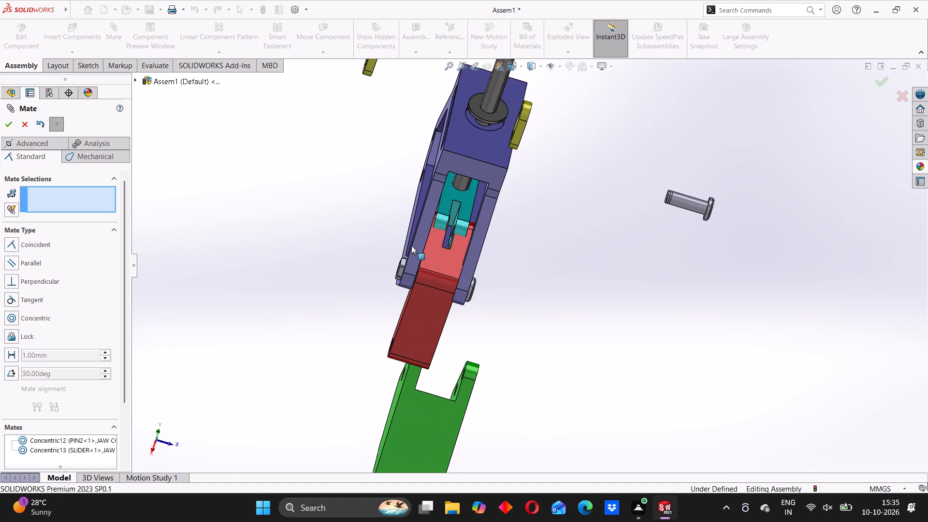
middle_click_drag(455, 240, 428, 202)
middle_click_drag(460, 309, 457, 304)
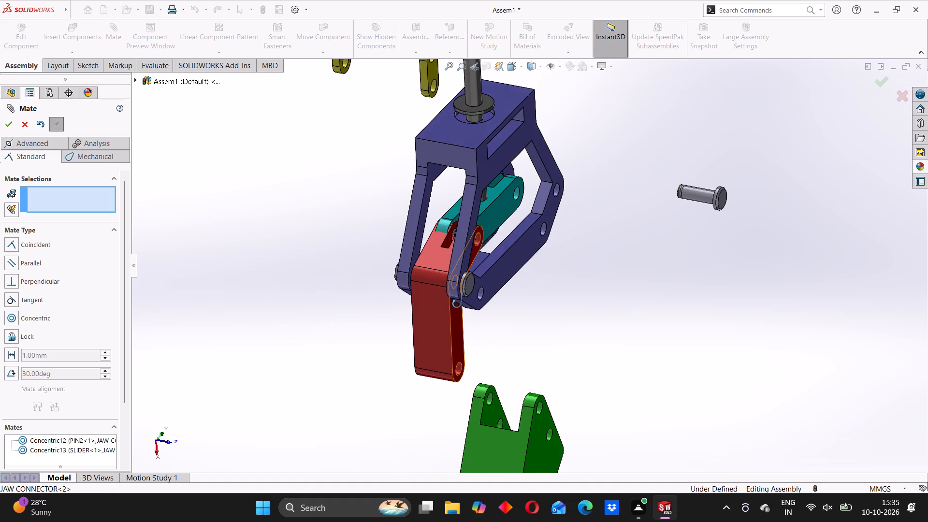
middle_click_drag(457, 304, 459, 203)
middle_click_drag(435, 312, 461, 200)
middle_click_drag(442, 315, 429, 399)
middle_click_drag(424, 287, 421, 398)
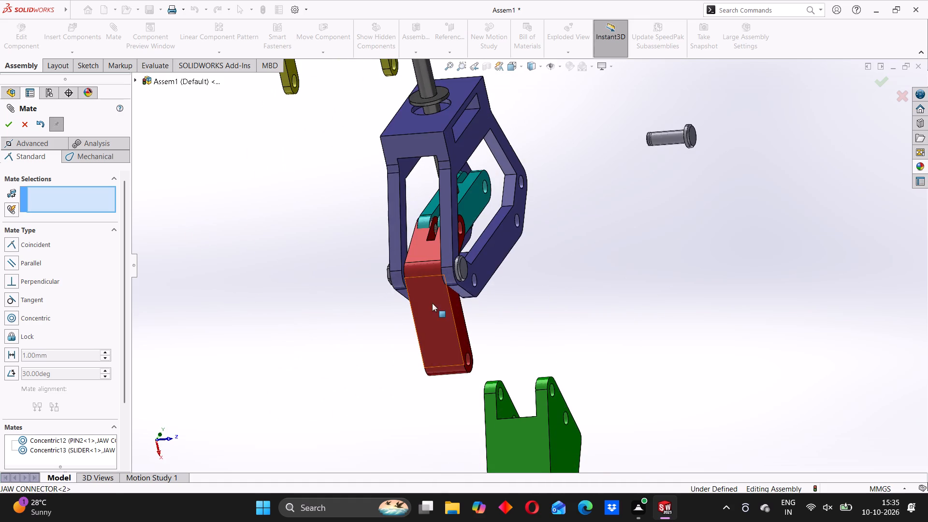
middle_click_drag(432, 303, 455, 380)
scroll(429, 210, "down", 3)
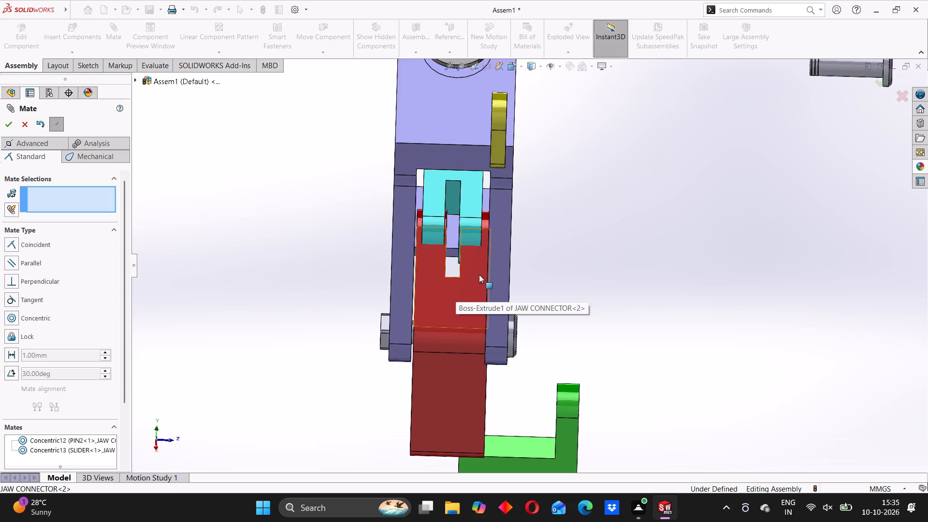
Slide the JAW CONNECTOR along PIN2 out past the BRACKET's plate and back, checking its alignment with the SLIDER's fork.
middle_click_drag(463, 275, 399, 209)
left_click_drag(538, 232, 506, 200)
left_click_drag(493, 274, 554, 359)
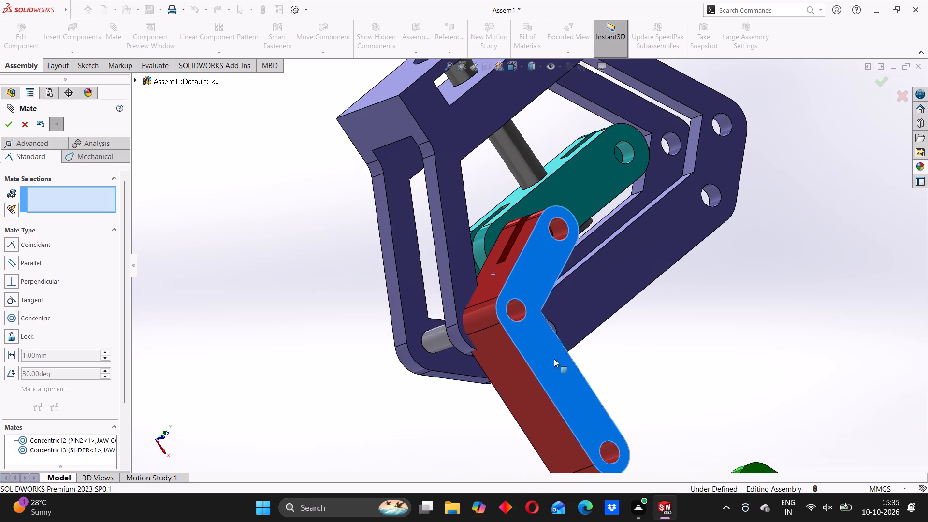
left_click_drag(554, 359, 523, 367)
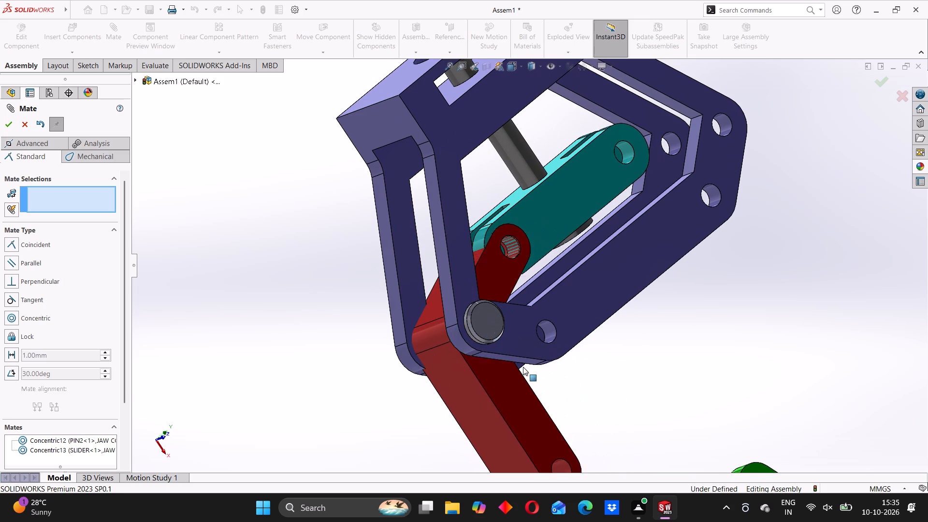
middle_click_drag(463, 336, 521, 353)
scroll(384, 253, "down", 2)
scroll(399, 275, "up", 2)
middle_click_drag(426, 307, 431, 307)
left_click_drag(436, 304, 444, 313)
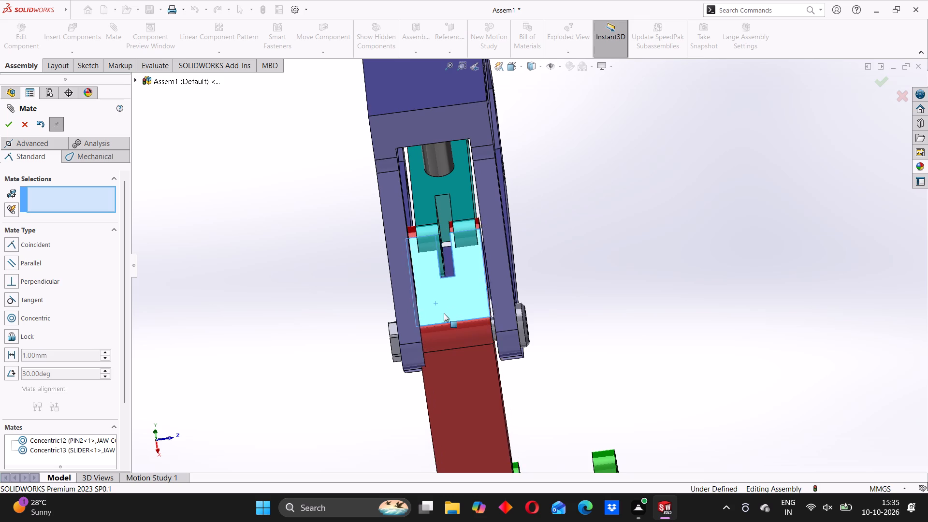
left_click_drag(444, 313, 449, 313)
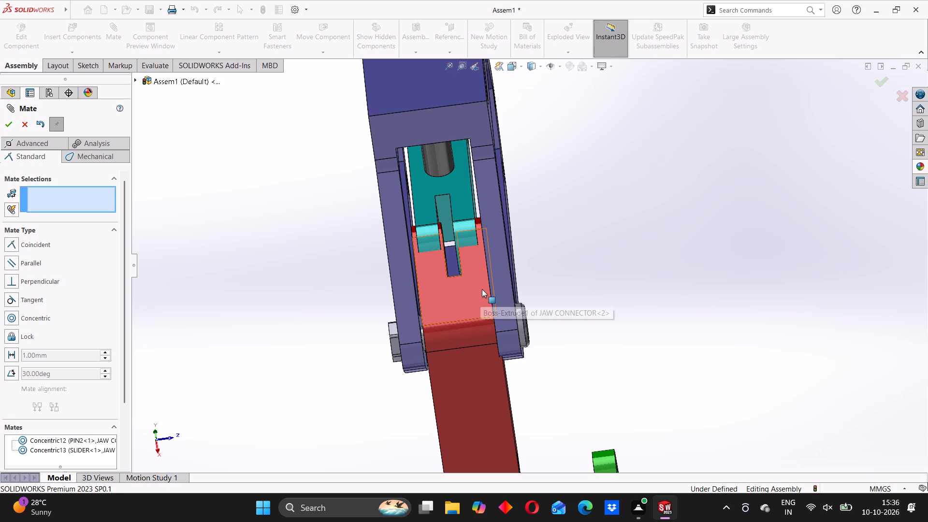
Inspect the whole linkage and shift the JAW CONNECTOR along PIN2 again to check its sideways play between the BRACKET's plates.
middle_click_drag(482, 289, 397, 287)
scroll(527, 248, "up", 2)
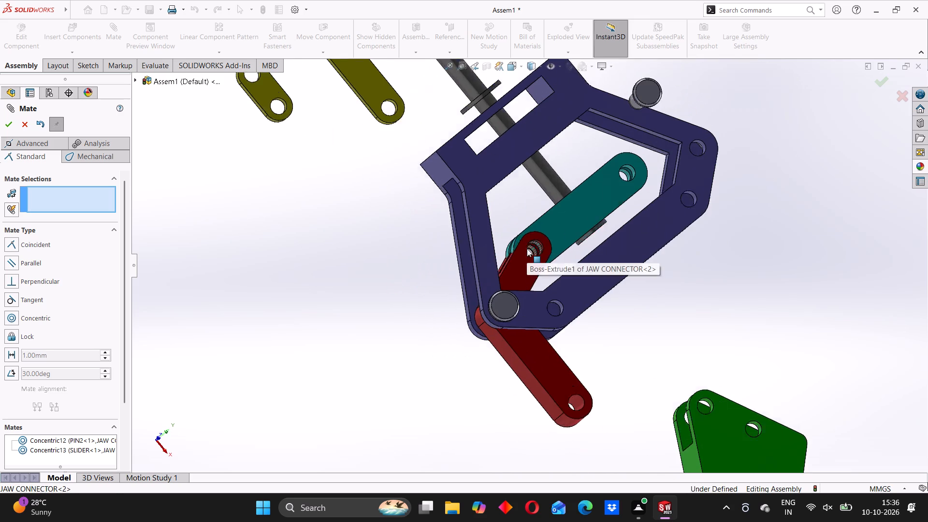
scroll(527, 248, "up", 1)
middle_click_drag(551, 298, 492, 259)
scroll(590, 244, "up", 3)
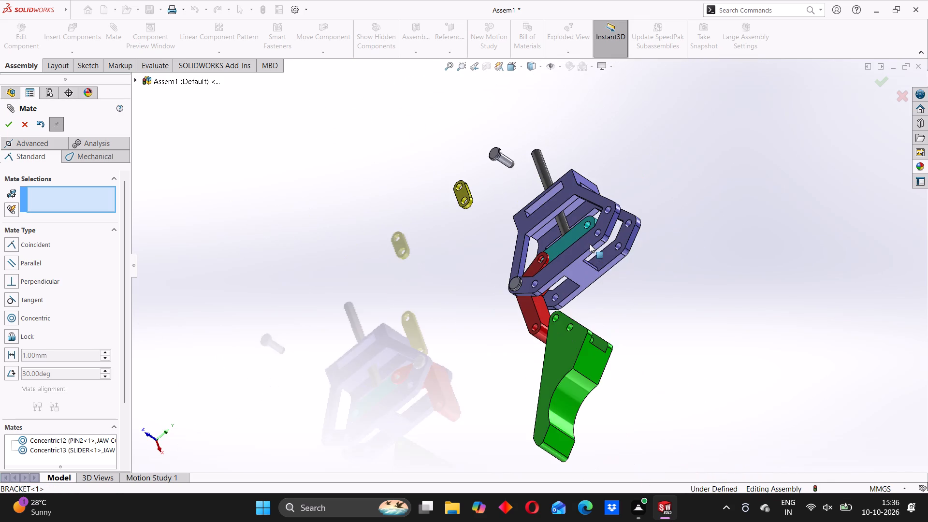
middle_click_drag(588, 244, 617, 289)
scroll(533, 241, "down", 2)
middle_click_drag(528, 253, 548, 277)
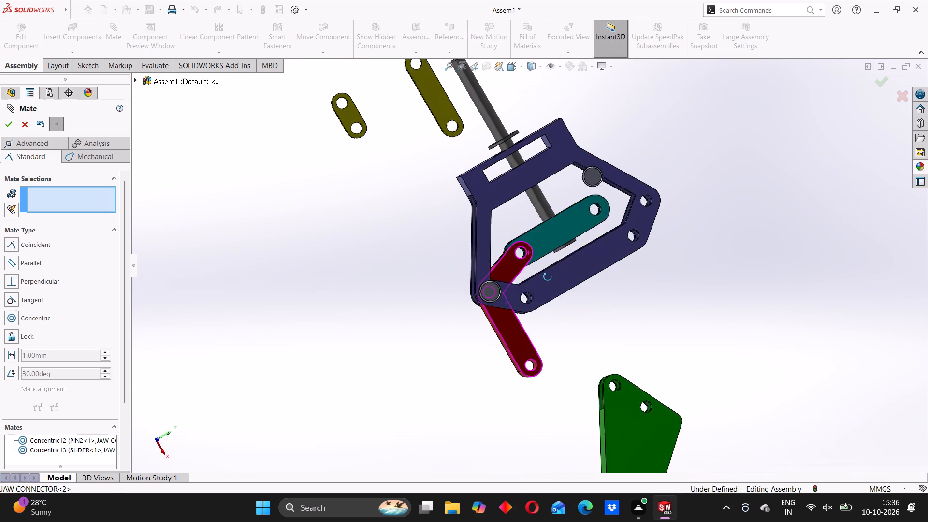
middle_click_drag(548, 277, 561, 249)
left_click_drag(497, 326, 492, 316)
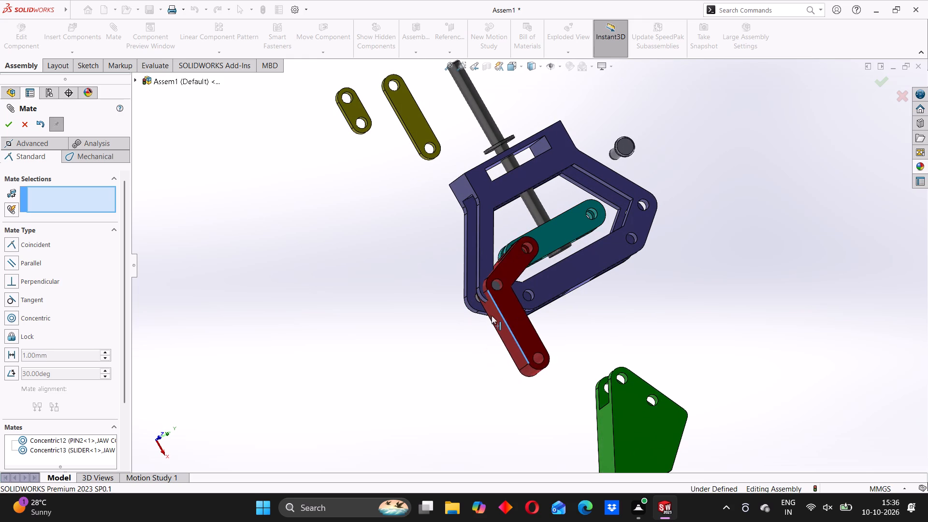
left_click_drag(492, 316, 479, 320)
Add a centered width mate placing the JAW CONNECTOR's two side faces between the inner faces of the BRACKET's plates.
middle_click_drag(467, 320, 528, 299)
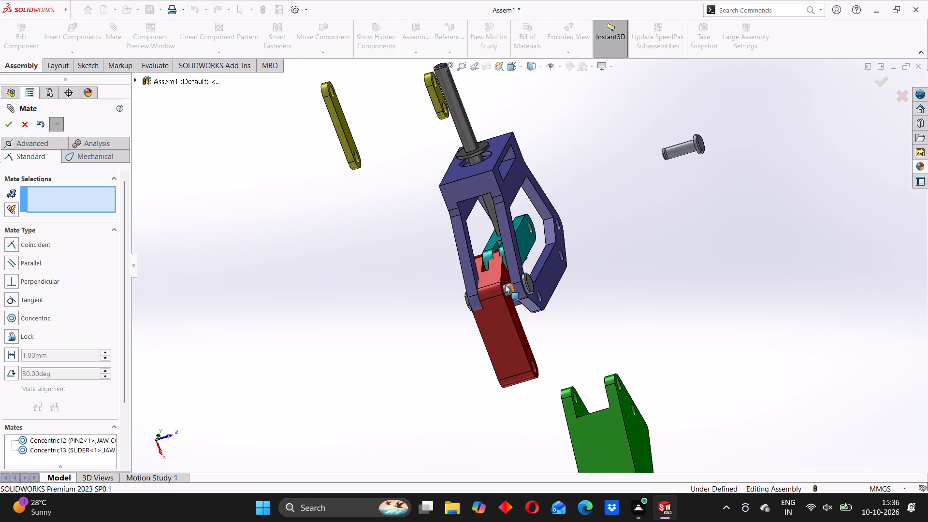
scroll(505, 285, "down", 3)
middle_click_drag(477, 281, 503, 289)
scroll(514, 265, "down", 3)
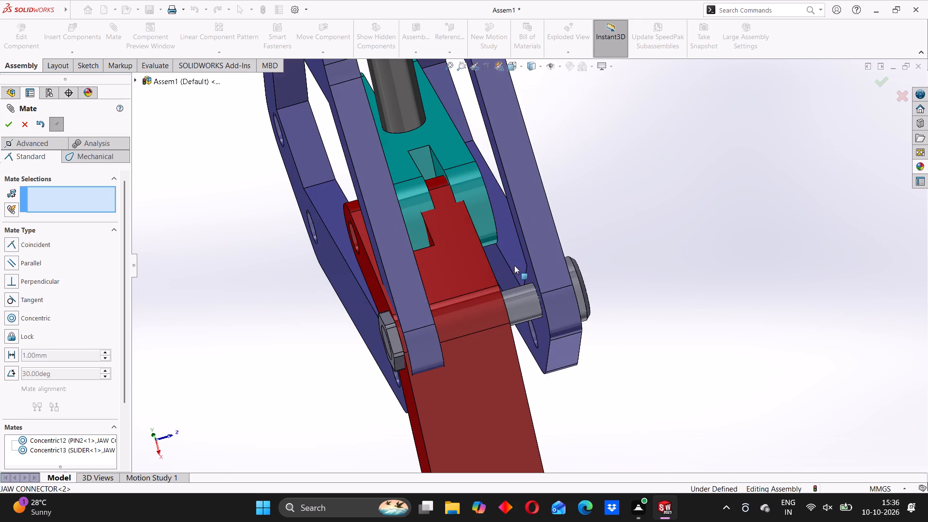
left_click(31, 141)
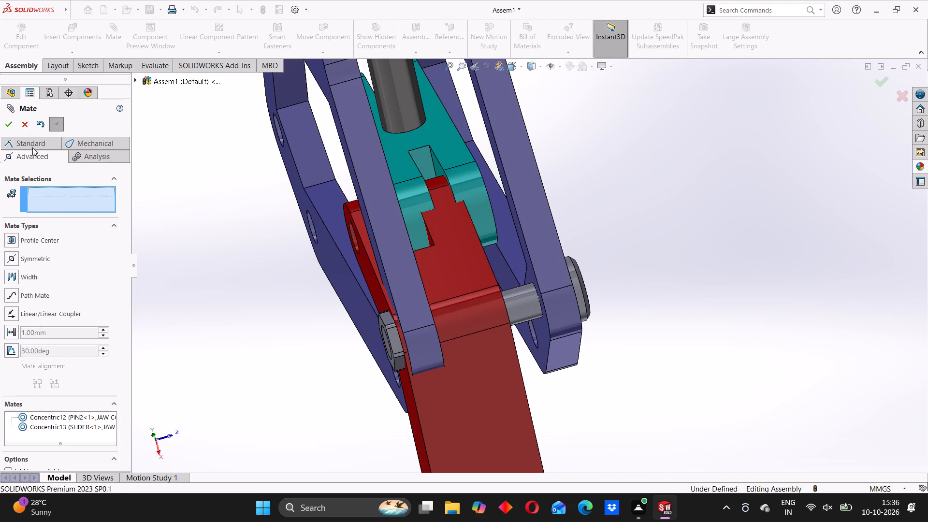
left_click(12, 280)
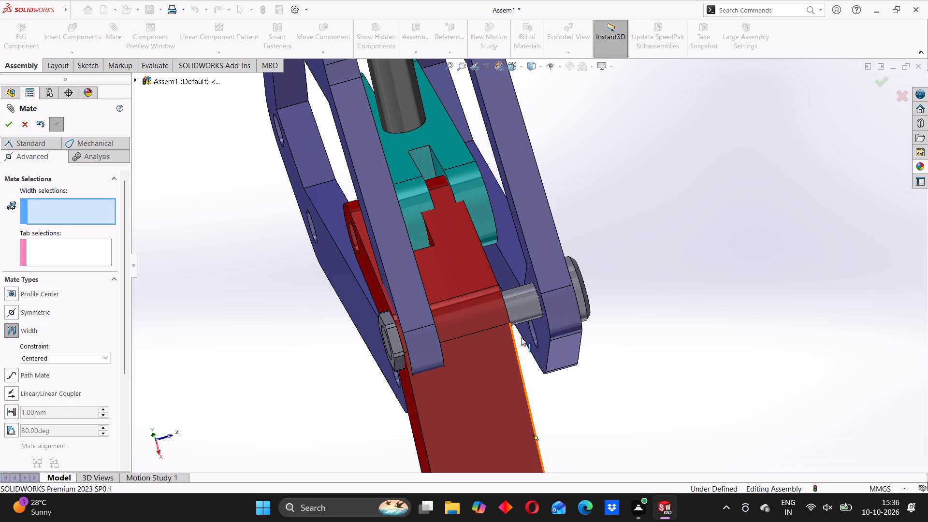
left_click_drag(471, 362, 501, 349)
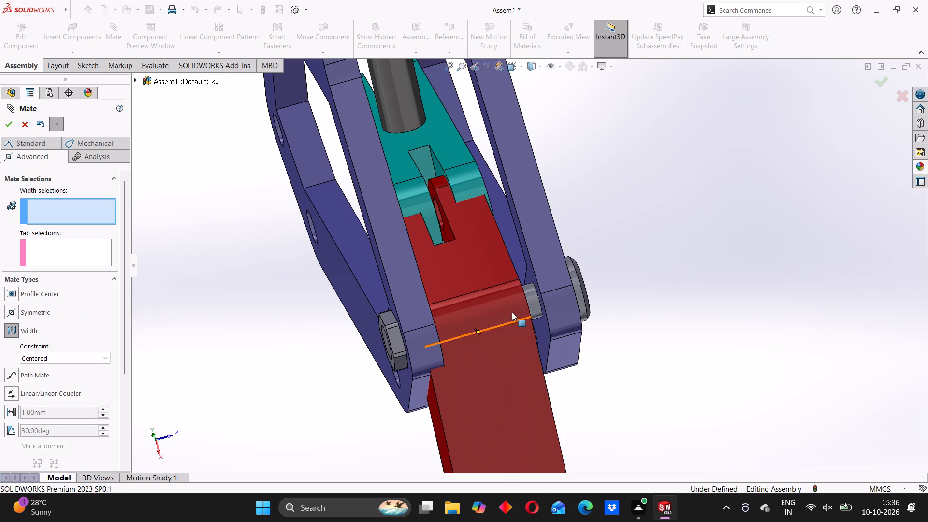
left_click(529, 273)
middle_click_drag(478, 351, 507, 337)
middle_click_drag(485, 348, 482, 349)
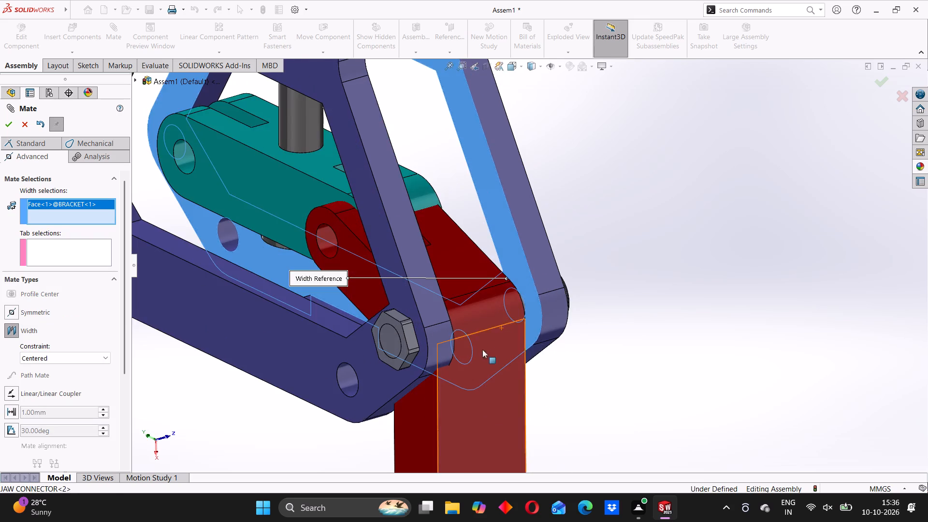
middle_click_drag(482, 349, 436, 366)
left_click(412, 244)
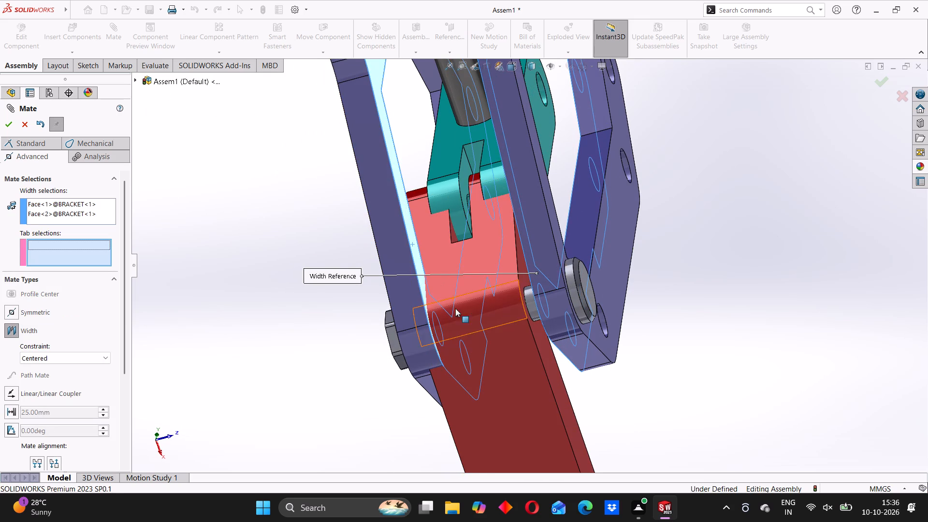
scroll(484, 342, "up", 2)
middle_click_drag(481, 367, 533, 331)
left_click(459, 380)
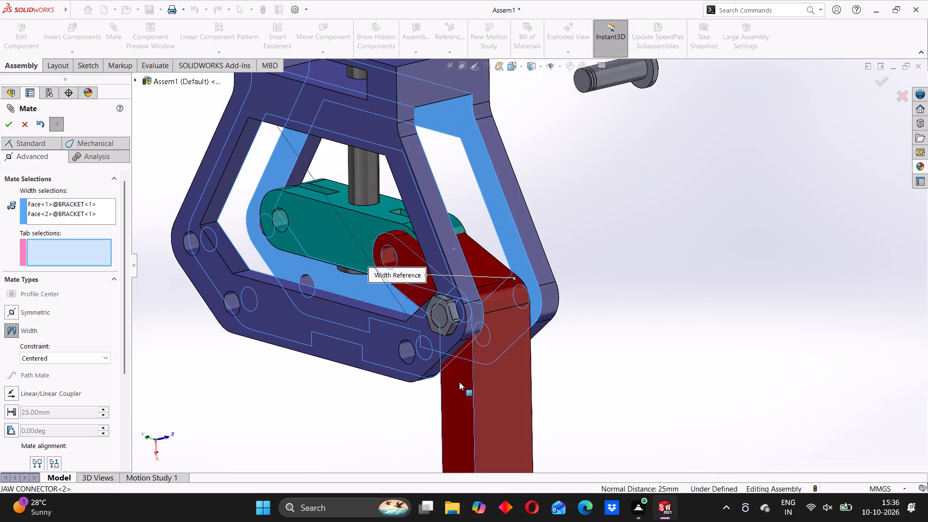
middle_click_drag(490, 379, 441, 404)
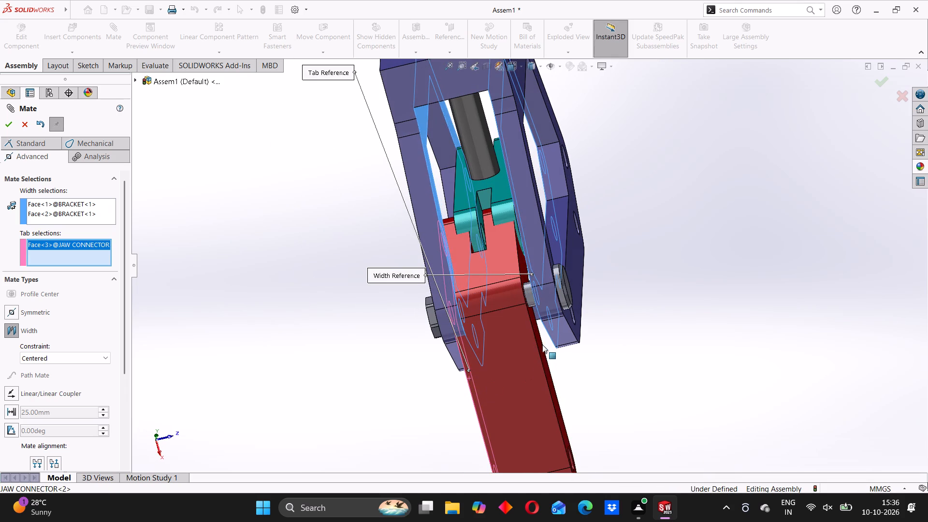
middle_click_drag(553, 364, 523, 387)
left_click(537, 362)
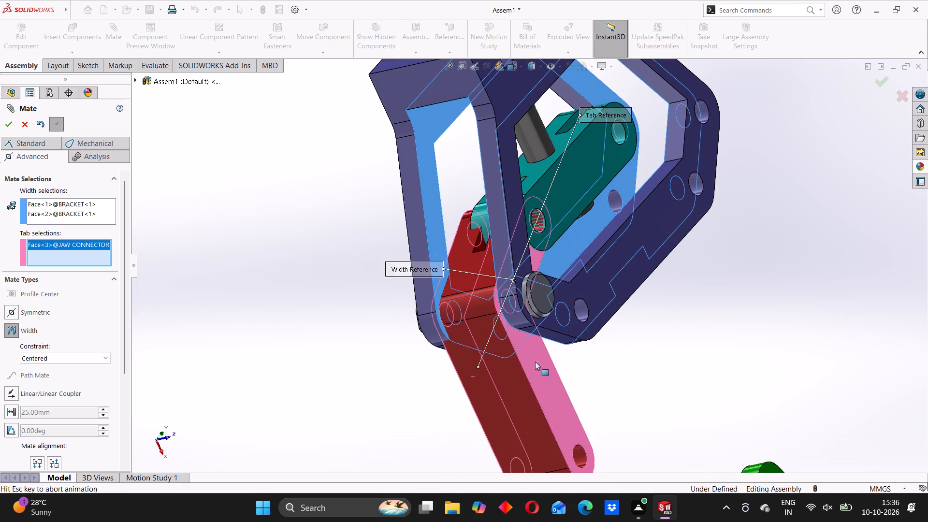
left_click(11, 124)
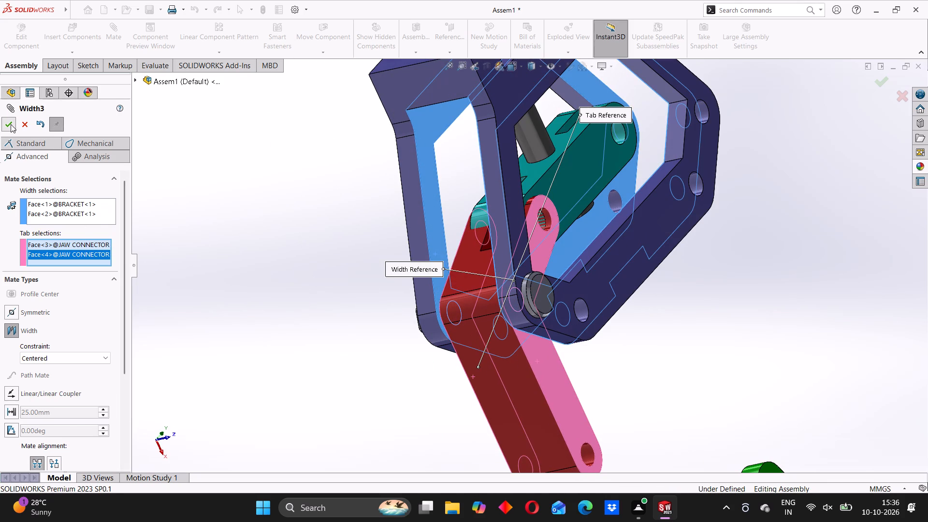
Check the centered JAW CONNECTOR for remaining movement and its position relative to the JAW, and finish the Mate command.
middle_click_drag(514, 343, 566, 383)
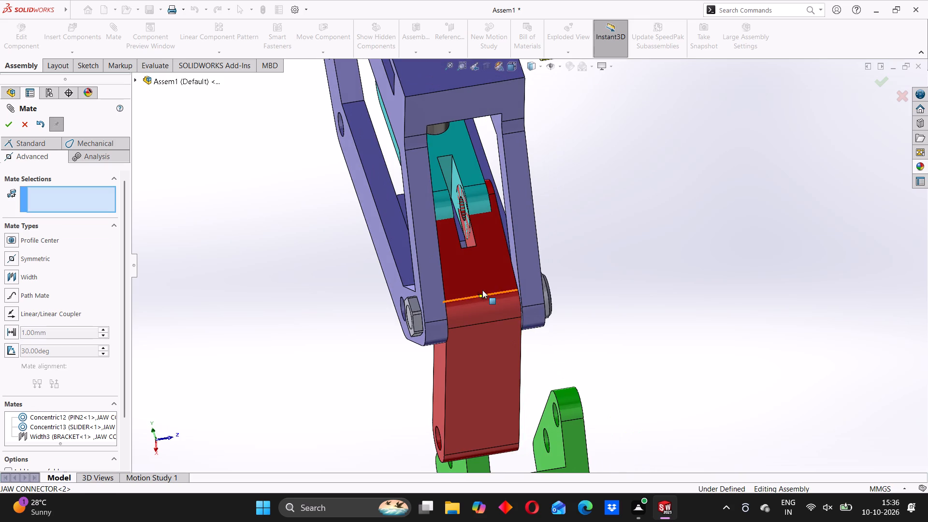
left_click_drag(481, 289, 491, 334)
middle_click_drag(497, 366, 444, 331)
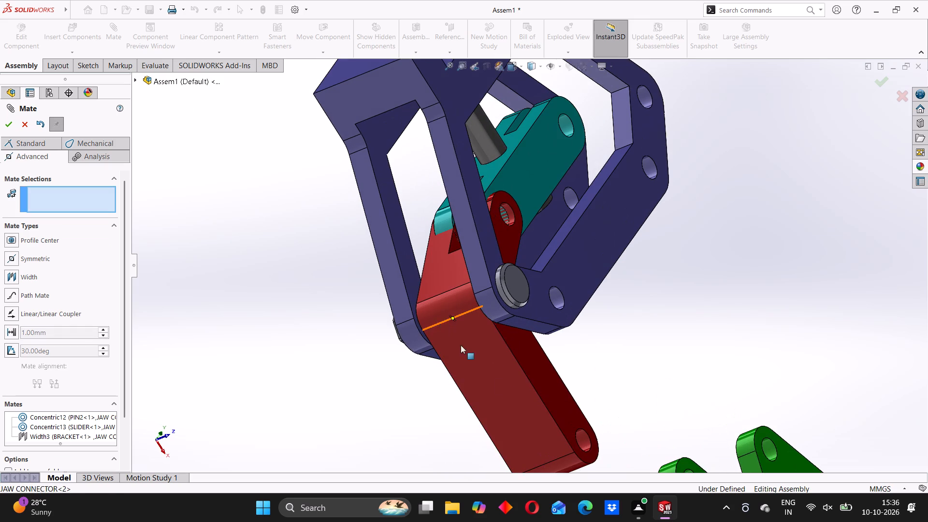
left_click_drag(520, 407, 573, 394)
left_click_drag(594, 438, 530, 439)
scroll(571, 394, "up", 2)
middle_click_drag(582, 418, 541, 406)
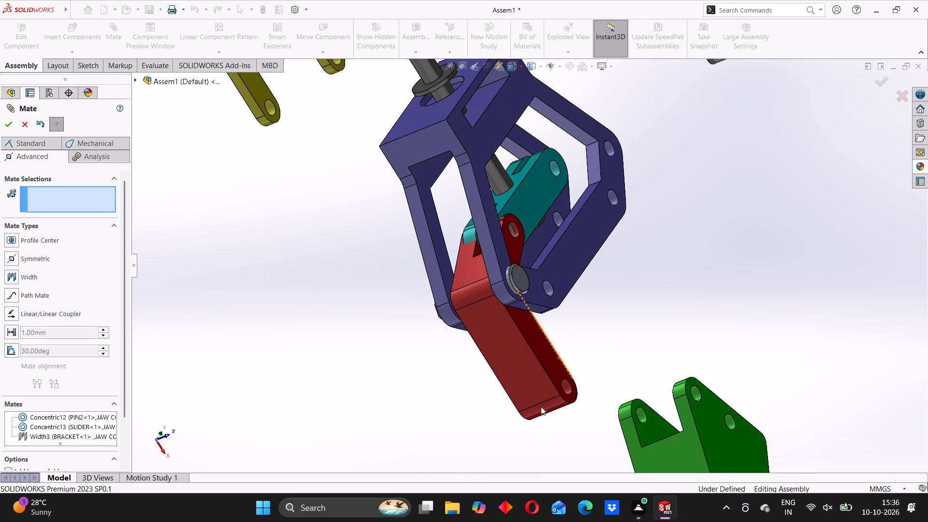
middle_click_drag(541, 406, 488, 370)
middle_click_drag(660, 376, 553, 345)
scroll(608, 351, "up", 3)
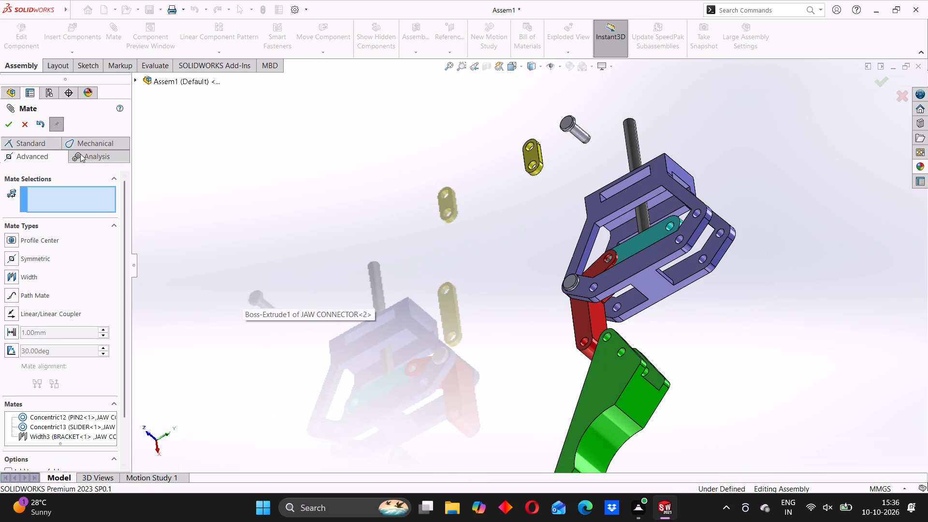
left_click(0, 119)
left_click(0, 125)
left_click(7, 122)
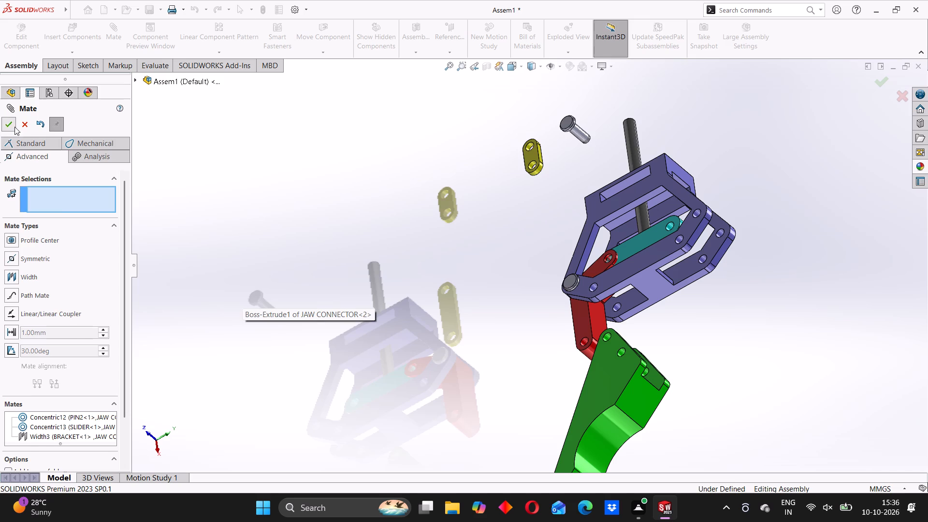
Test whether the JAW CONNECTOR and the SLIDER can still be moved within the BRACKET.
scroll(566, 292, "down", 2)
middle_click_drag(591, 326, 617, 337)
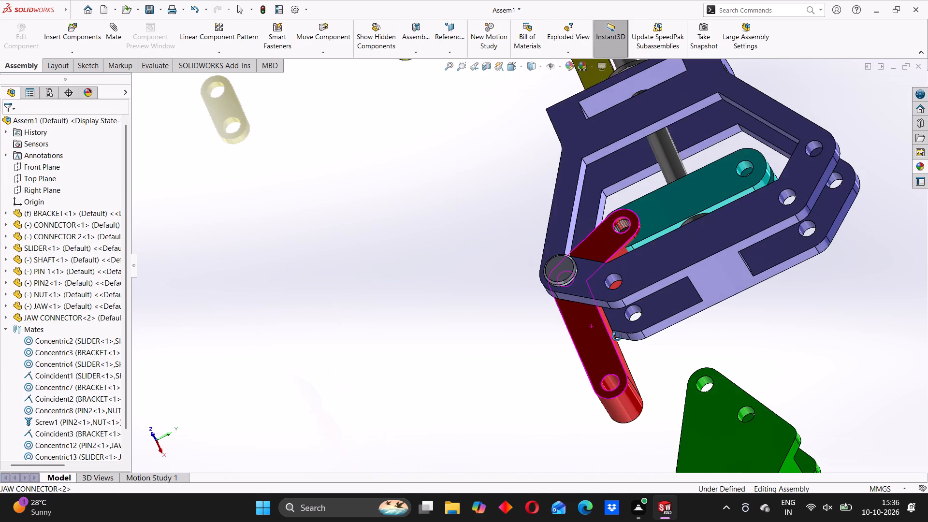
middle_click_drag(617, 337, 644, 344)
left_click_drag(600, 359, 532, 345)
left_click(658, 362)
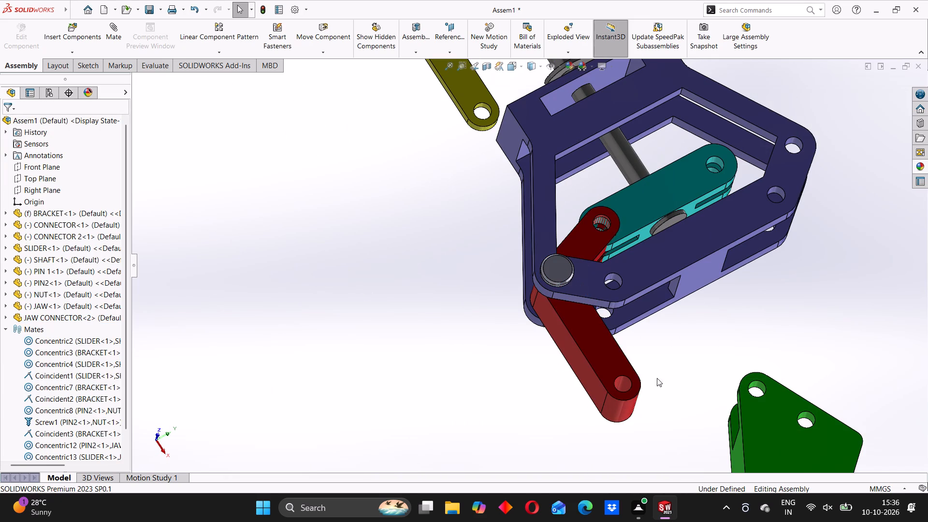
left_click_drag(612, 390, 548, 352)
left_click(632, 214)
left_click_drag(634, 216, 625, 207)
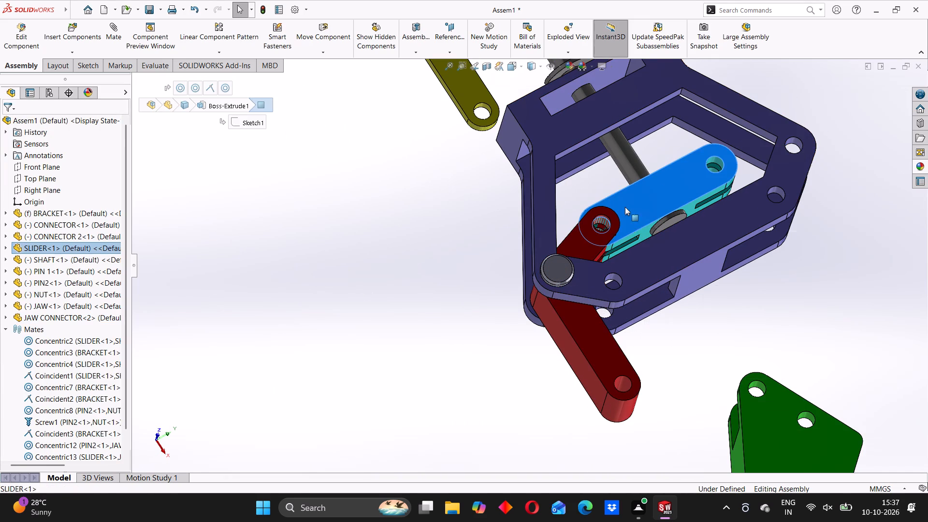
left_click_drag(625, 207, 612, 182)
Test whether the SHAFT can be moved, and look through its available component commands without applying any.
scroll(637, 218, "up", 5)
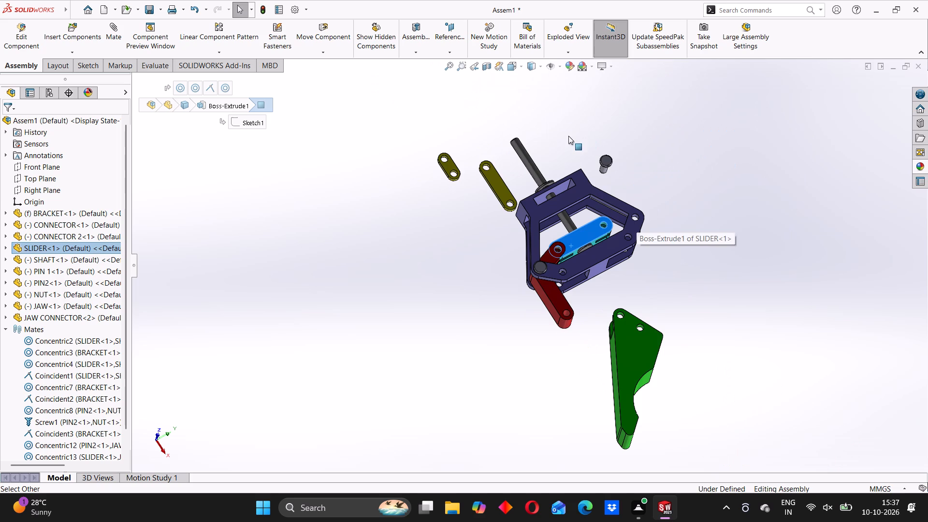
left_click_drag(535, 170, 564, 186)
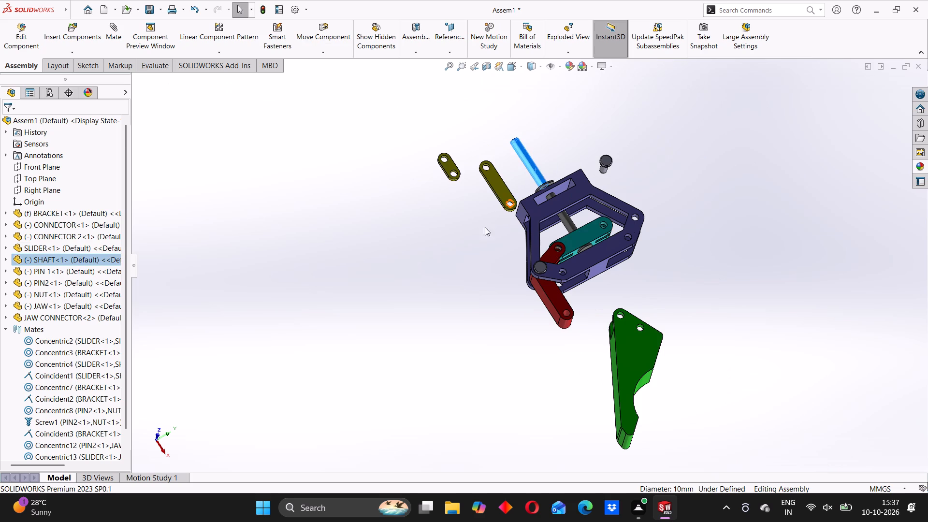
left_click(472, 240)
right_click(534, 165)
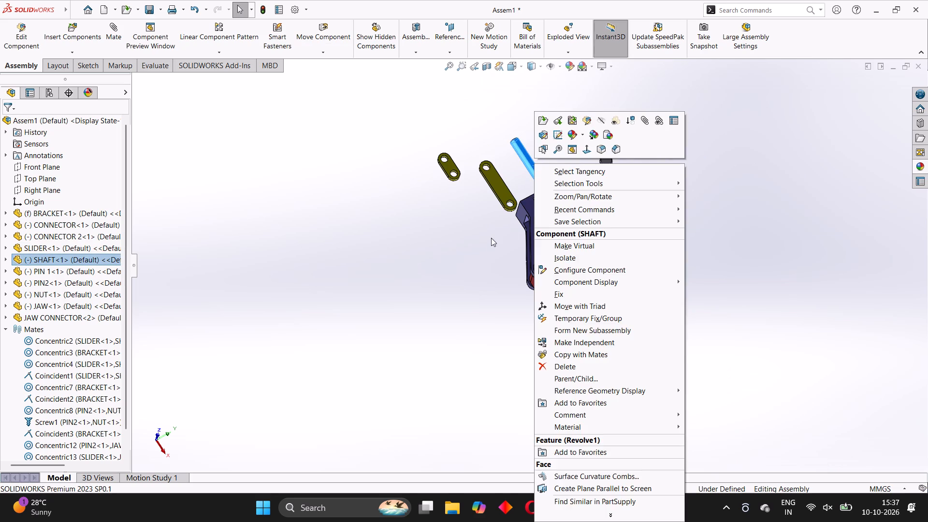
left_click(486, 244)
scroll(561, 255, "down", 7)
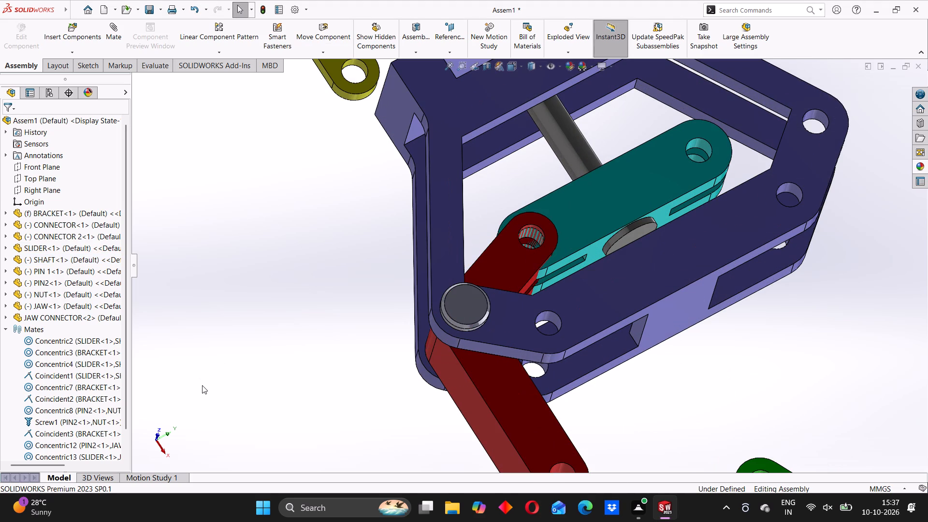
Delete the Concentric13 mate between the SLIDER and the JAW CONNECTOR.
left_click_drag(128, 330, 114, 464)
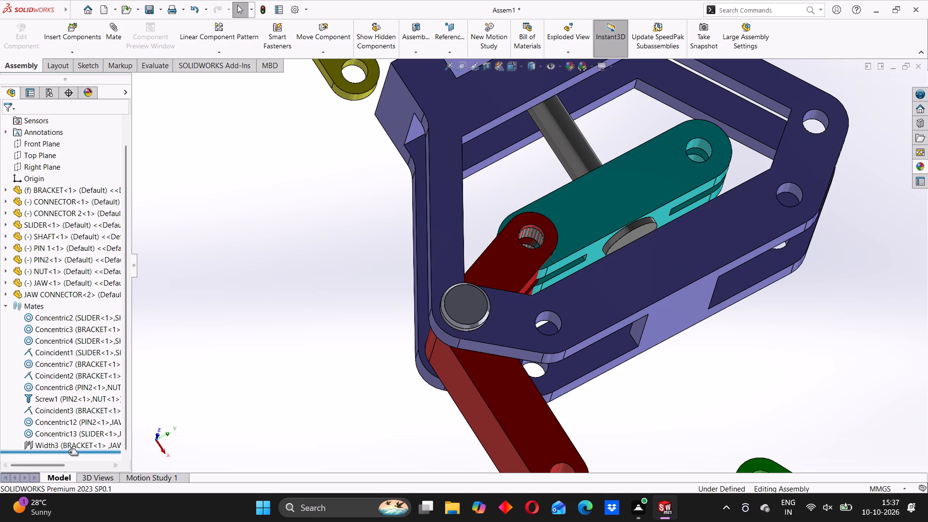
right_click(65, 432)
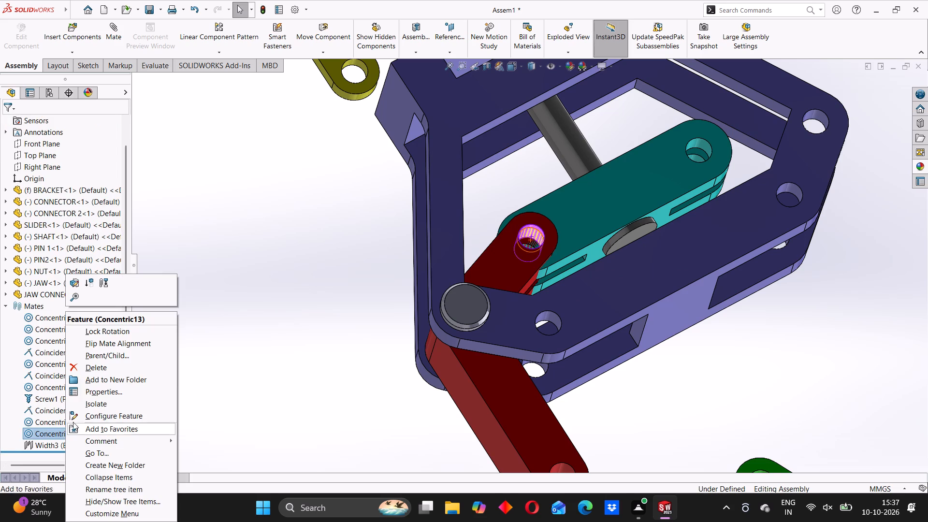
left_click(93, 368)
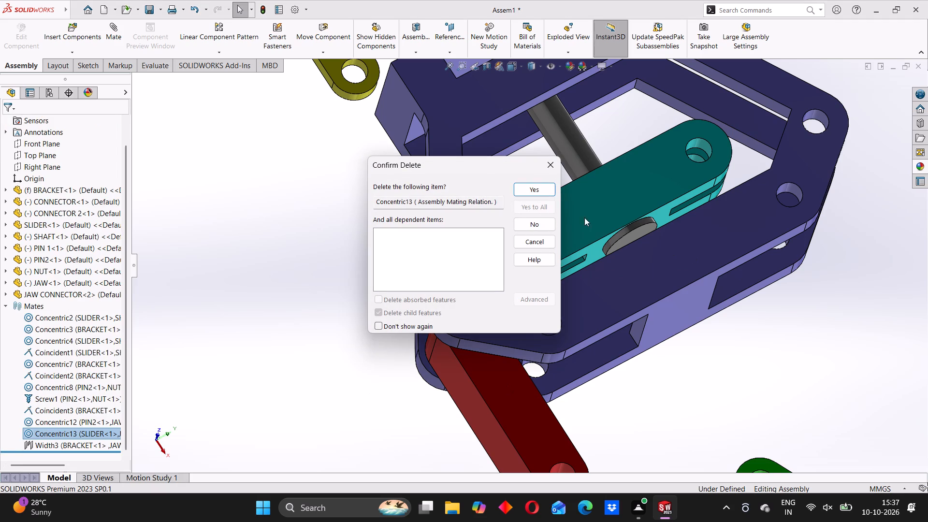
left_click(546, 194)
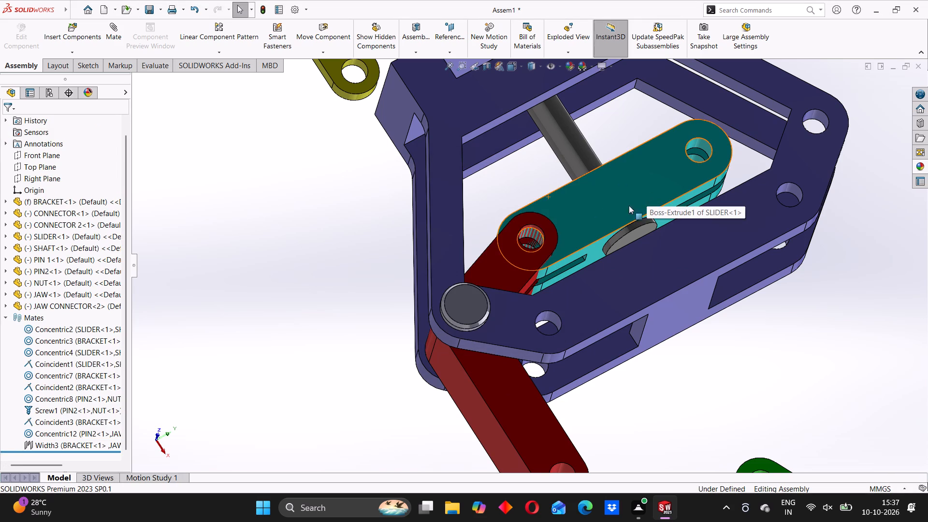
Test how the JAW CONNECTOR and the SLIDER move independently of each other within the BRACKET.
left_click_drag(503, 268, 480, 251)
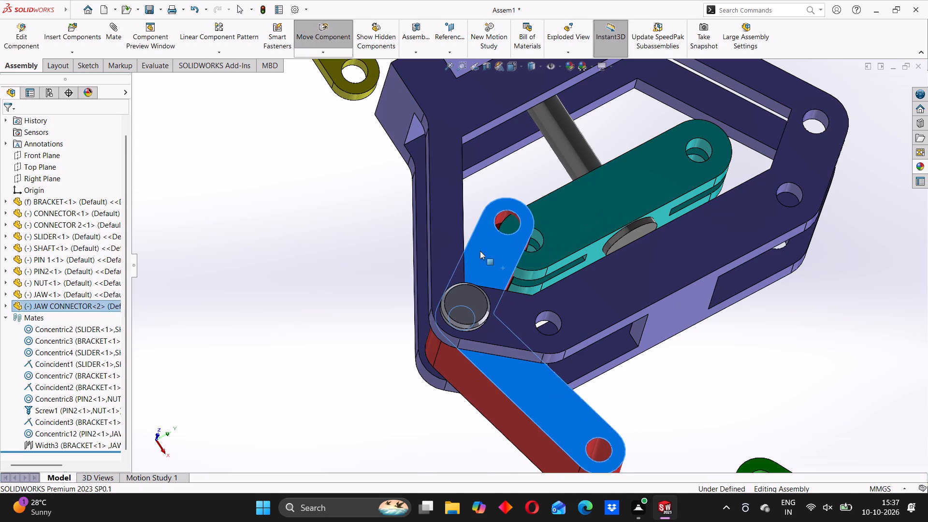
left_click_drag(480, 251, 521, 299)
scroll(575, 227, "up", 2)
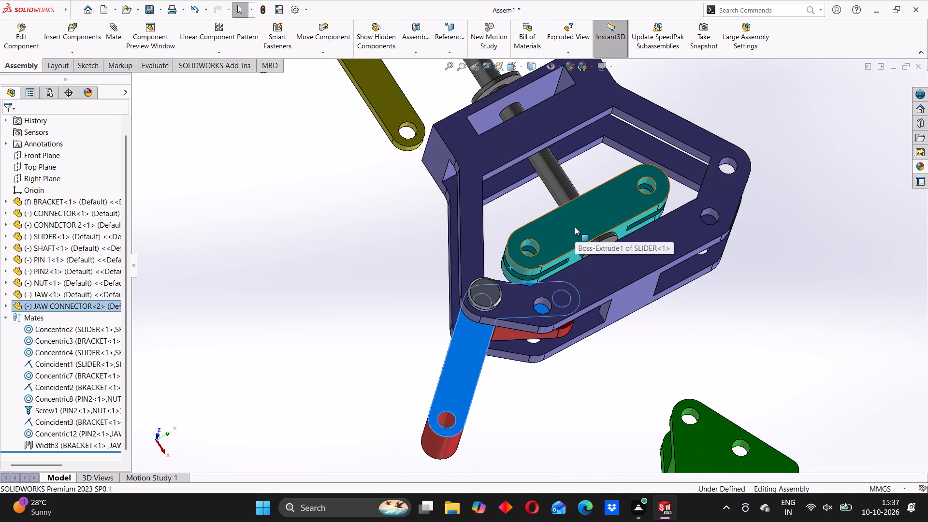
left_click_drag(558, 246, 532, 225)
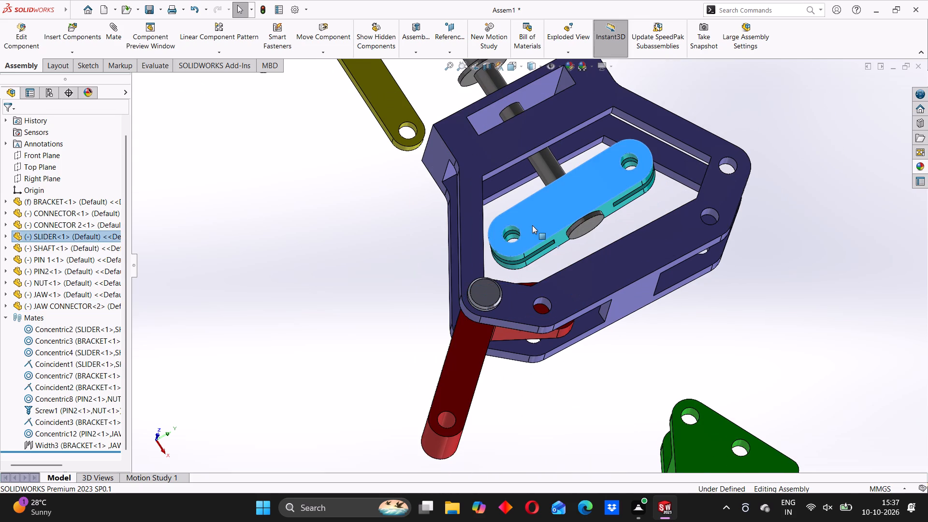
left_click_drag(629, 184, 645, 168)
left_click_drag(580, 187, 569, 203)
left_click_drag(574, 202, 605, 191)
left_click_drag(568, 200, 562, 213)
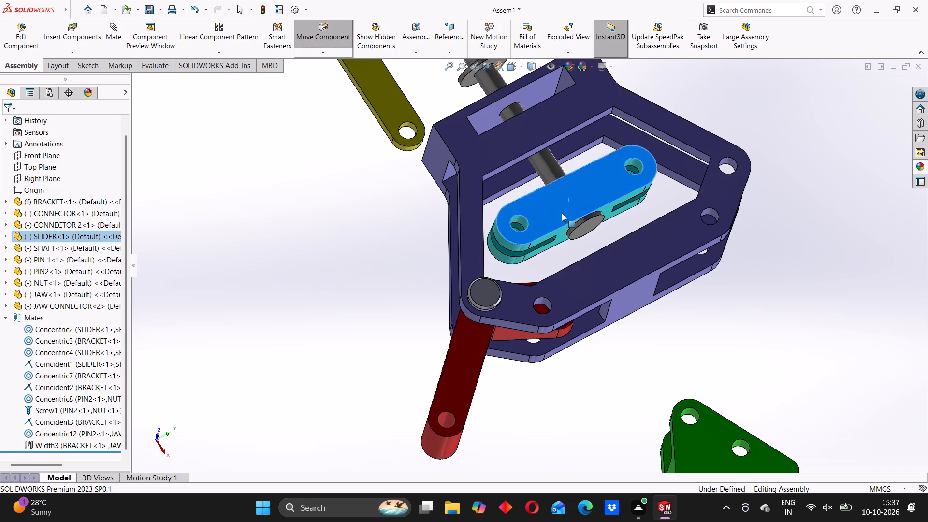
left_click_drag(562, 213, 559, 227)
scroll(558, 226, "down", 1)
scroll(558, 226, "up", 2)
left_click(382, 266)
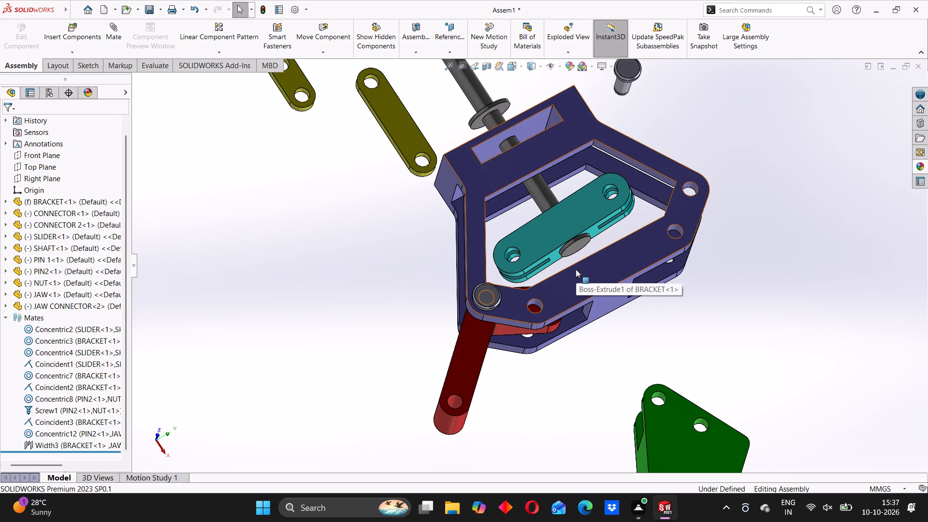
Turn the SLIDER roughly square between the BRACKET's plates and swing the JAW CONNECTOR's inner end back toward the SLIDER's end hole.
scroll(544, 242, "up", 1)
middle_click_drag(527, 251, 556, 261)
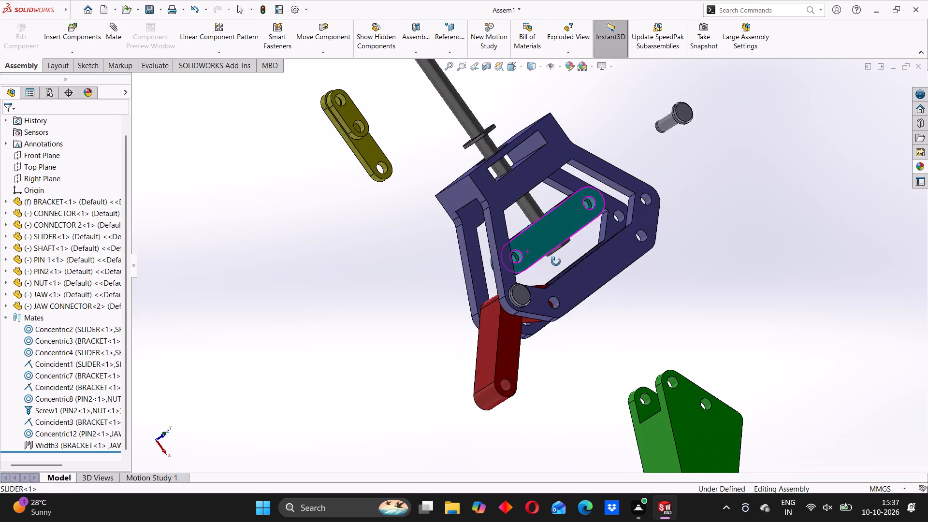
middle_click_drag(556, 261, 614, 284)
scroll(505, 260, "down", 2)
left_click_drag(521, 256, 521, 255)
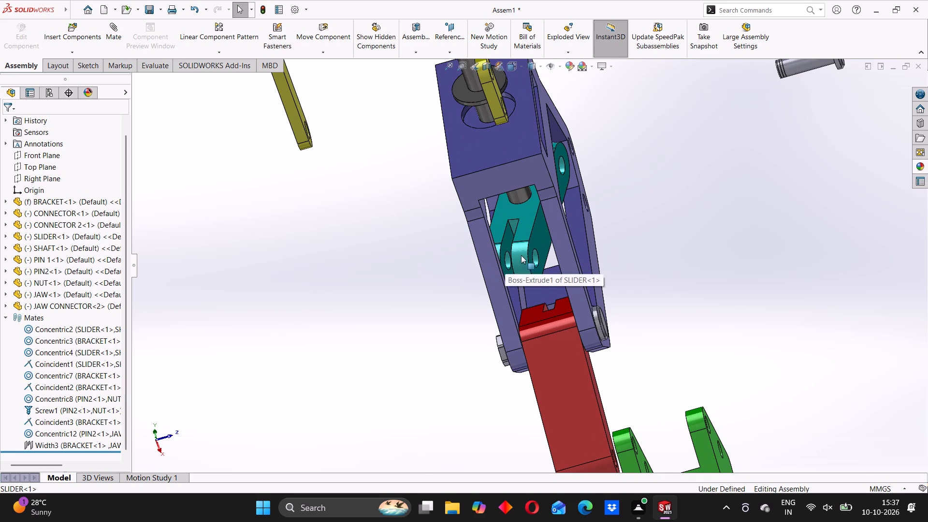
left_click_drag(521, 255, 557, 258)
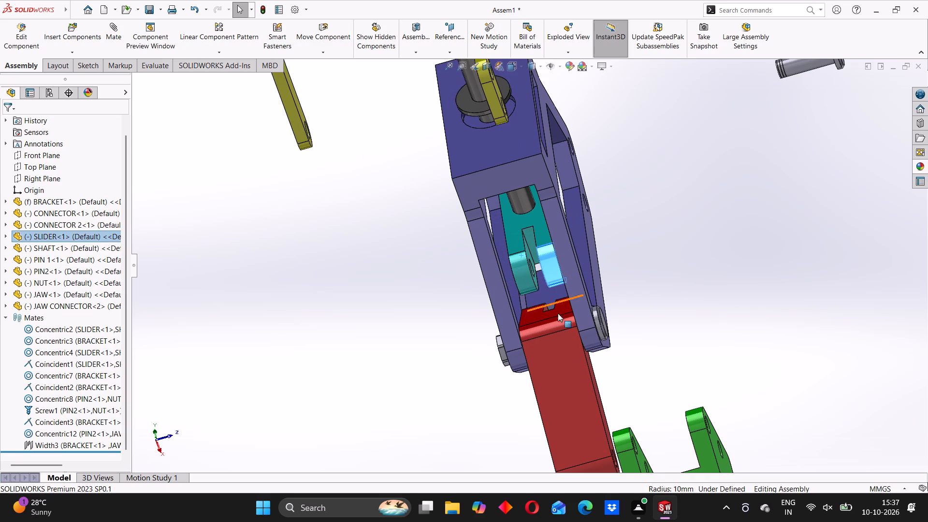
middle_click_drag(552, 315, 567, 362)
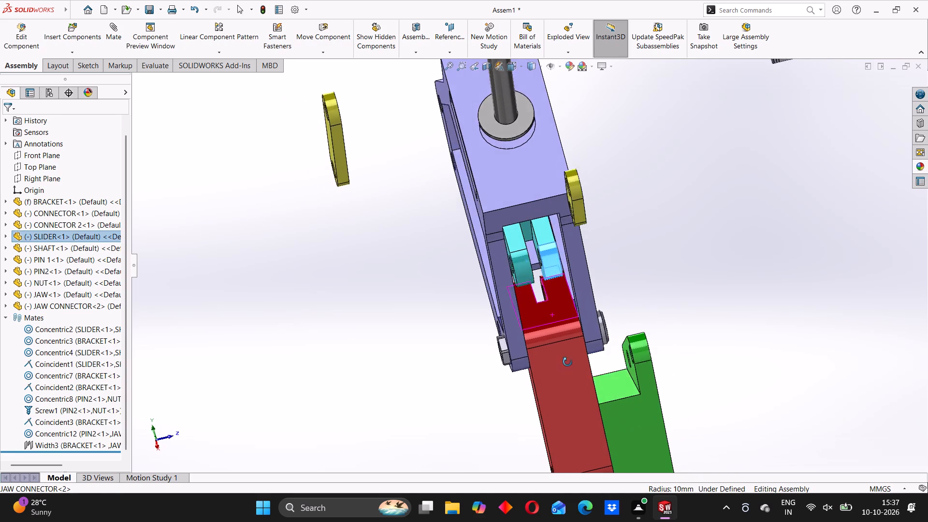
middle_click_drag(567, 362, 556, 341)
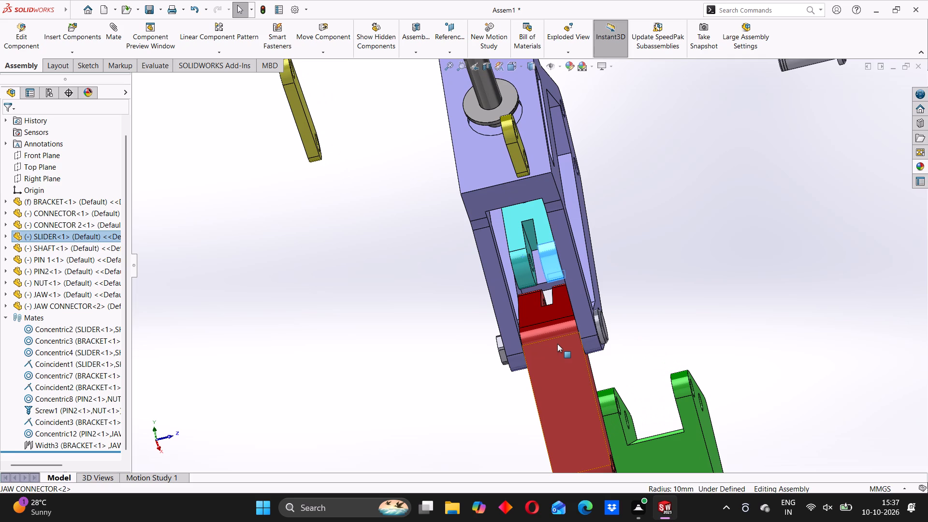
middle_click_drag(597, 306, 509, 289)
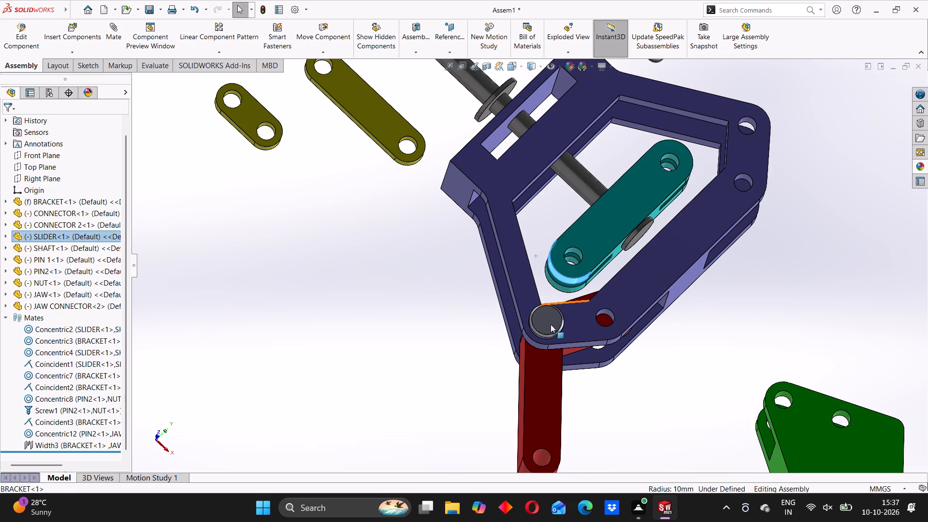
scroll(584, 299, "up", 3)
left_click_drag(531, 341, 552, 358)
left_click(447, 279)
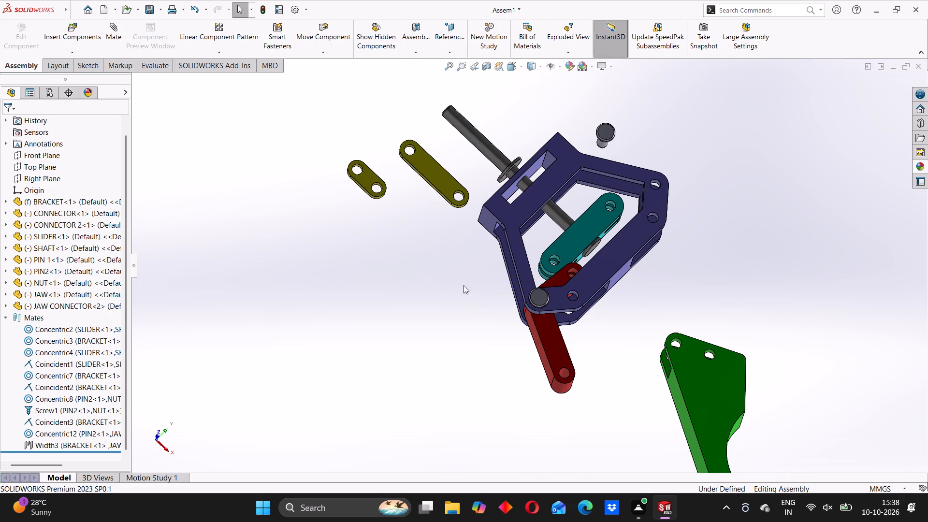
Place a second copy of PIN2 in the free space beside the BRACKET.
left_click_drag(539, 297, 505, 289, "ctrl")
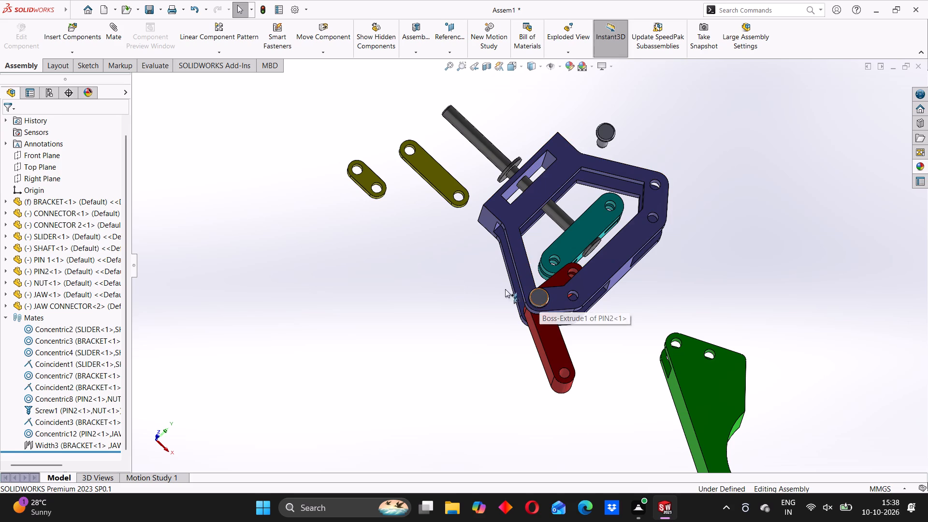
left_click_drag(505, 289, 450, 303, "ctrl")
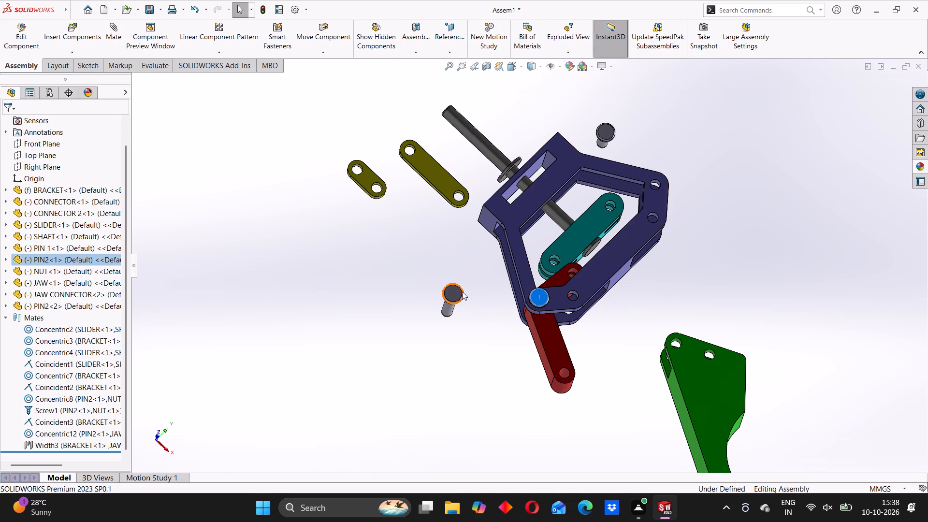
Add a concentric mate between the new PIN2's cylindrical shank and the SLIDER's end hole nearest the JAW CONNECTOR.
scroll(457, 285, "down", 2)
middle_click_drag(461, 319, 525, 301)
left_click(459, 307)
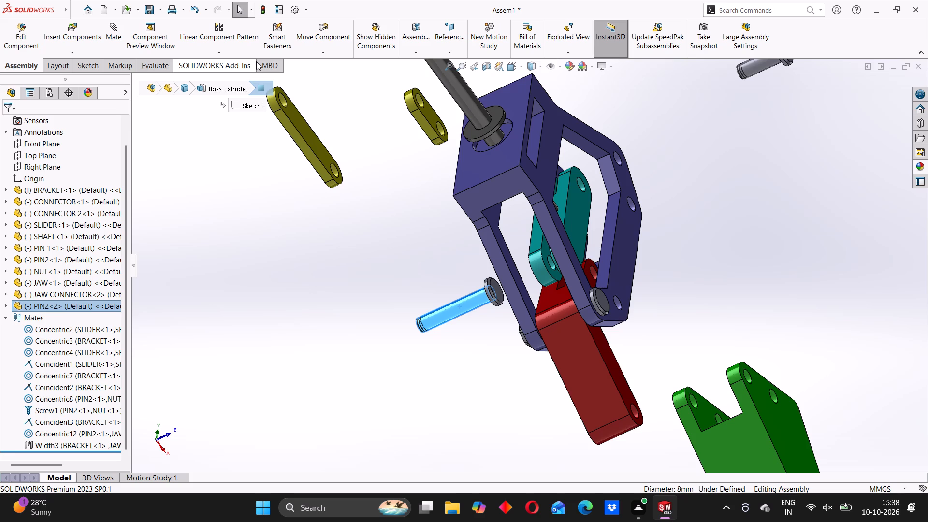
left_click(118, 29)
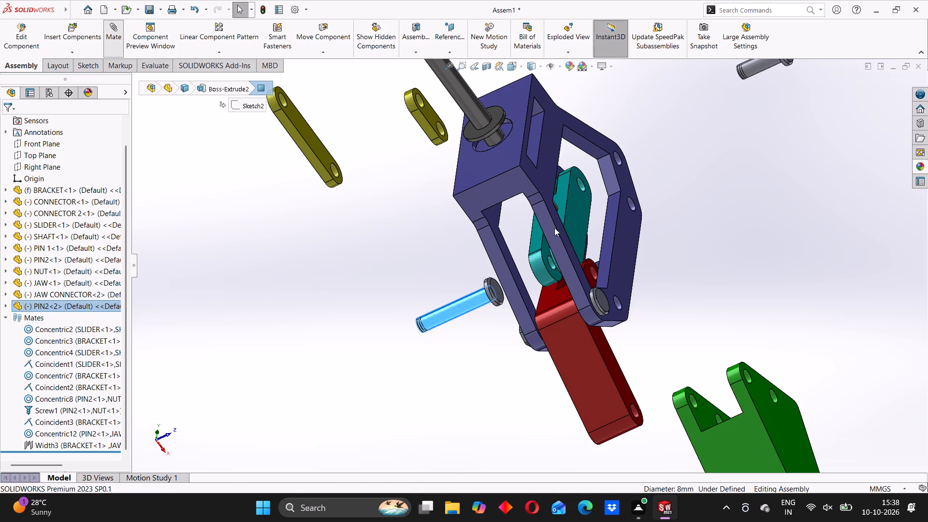
middle_click_drag(565, 259, 521, 291)
scroll(609, 236, "down", 6)
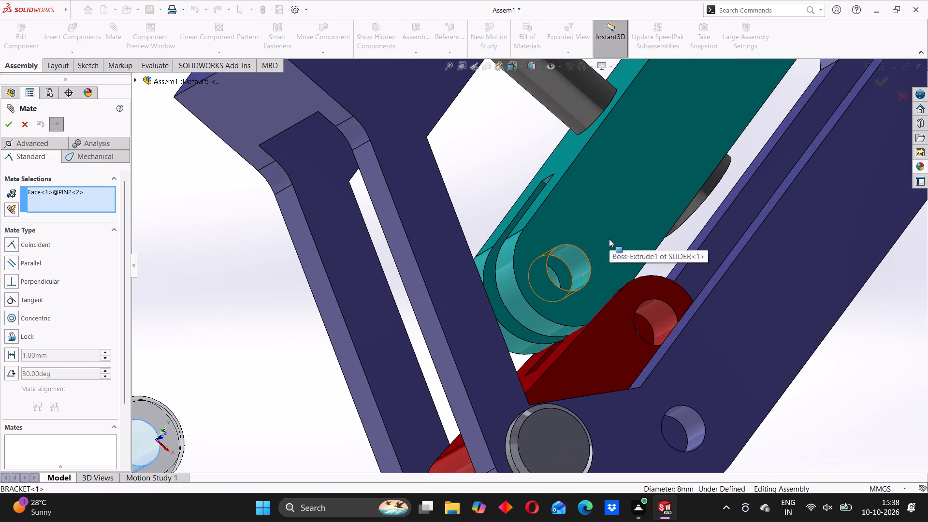
middle_click_drag(572, 251, 577, 246)
left_click(573, 259)
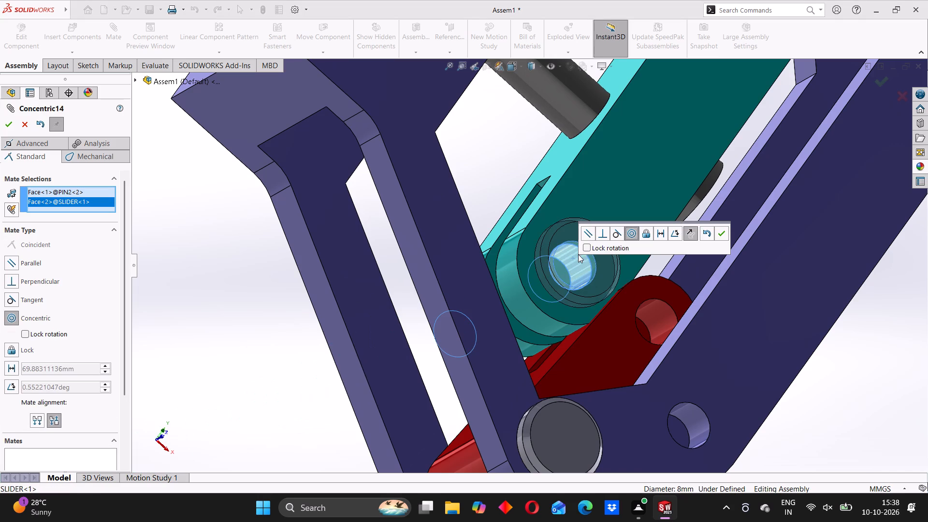
left_click(721, 233)
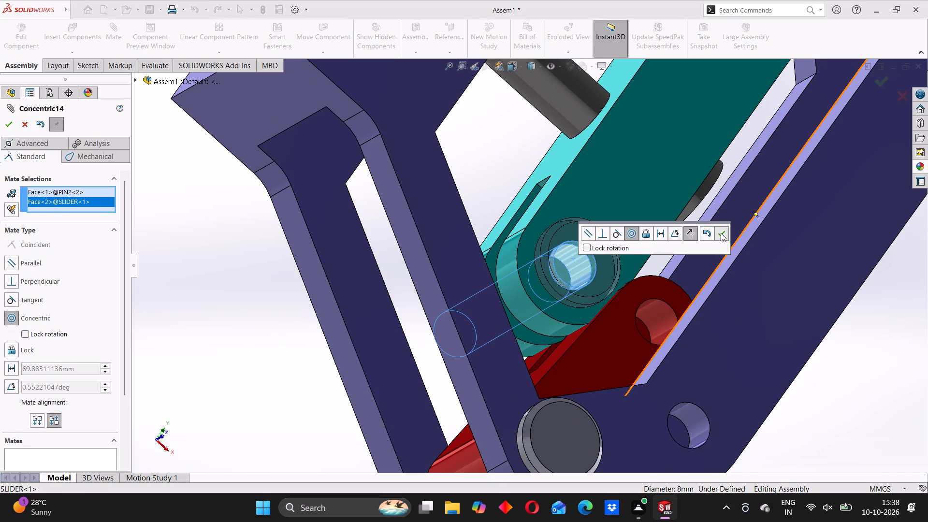
Test how the new PIN2 moves along and together with the SLIDER's hole.
left_click_drag(560, 261, 621, 204)
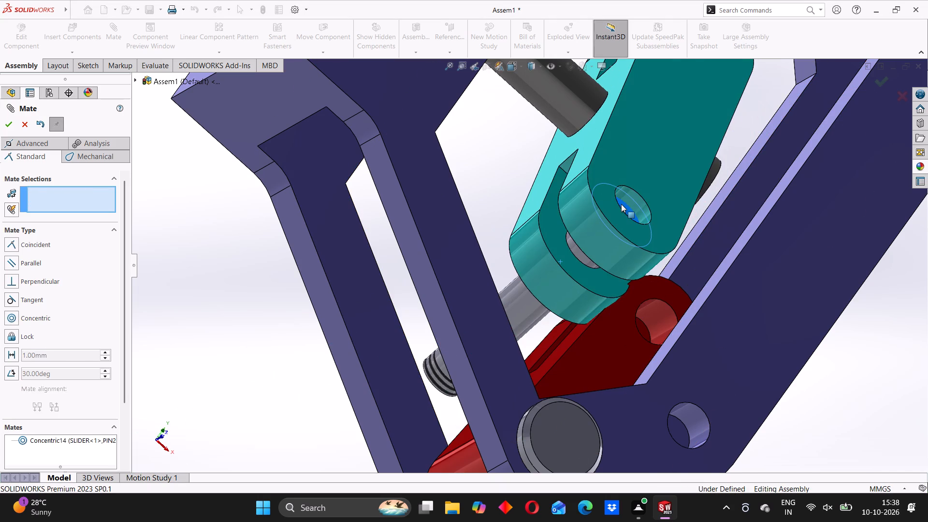
left_click_drag(621, 204, 596, 233)
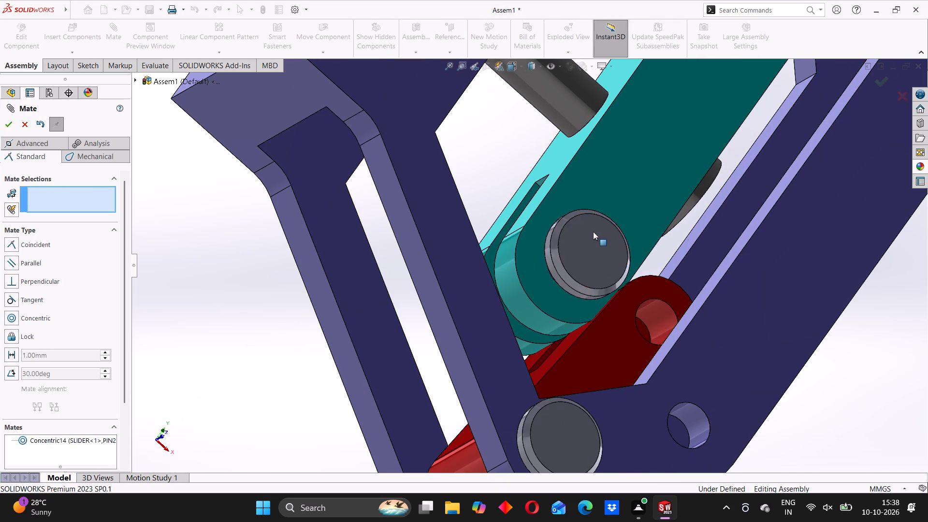
scroll(593, 232, "up", 2)
scroll(554, 250, "up", 2)
middle_click_drag(542, 254, 619, 243)
left_click_drag(434, 289, 461, 289)
Add a concentric mate between the new PIN2's shank and the hole in the JAW CONNECTOR's inner end.
middle_click_drag(620, 271, 605, 286)
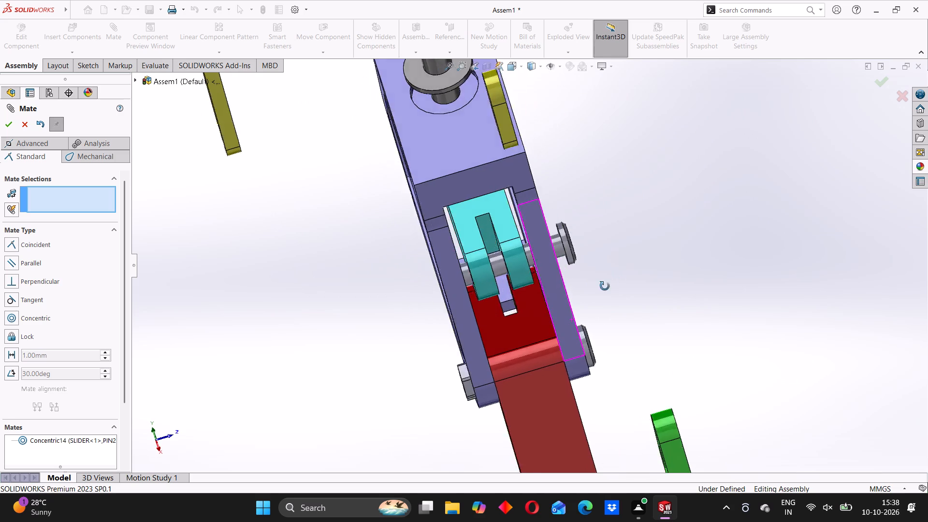
middle_click_drag(605, 286, 599, 290)
middle_click_drag(588, 293, 555, 316)
left_click(527, 257)
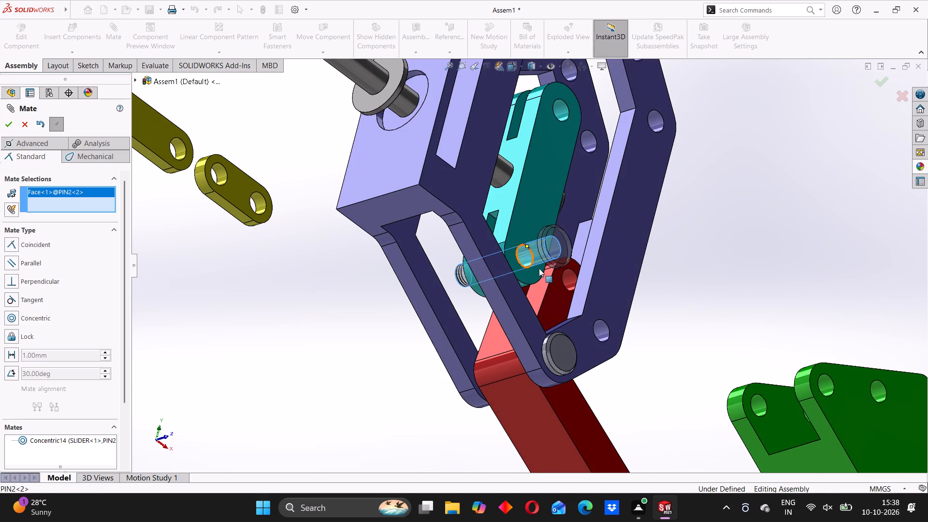
scroll(577, 285, "down", 3)
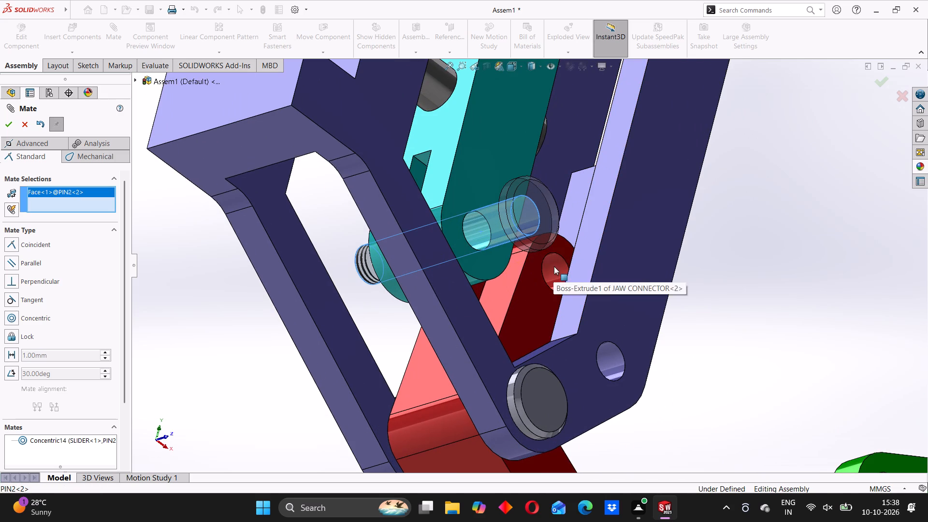
left_click(554, 266, "ctrl")
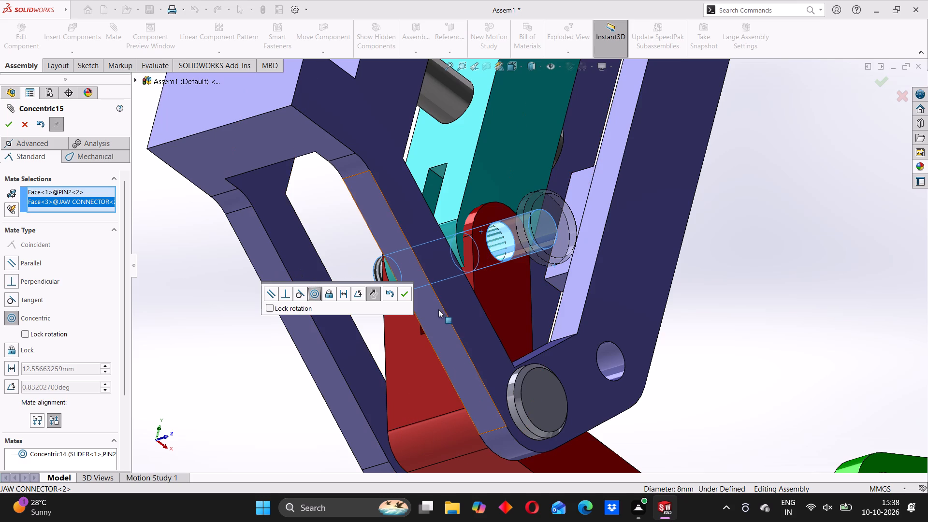
left_click(407, 296)
Test the linked movement of the new PIN2, JAW CONNECTOR and SLIDER, and examine the pin's position relative to the BRACKET's plates.
scroll(724, 282, "up", 2)
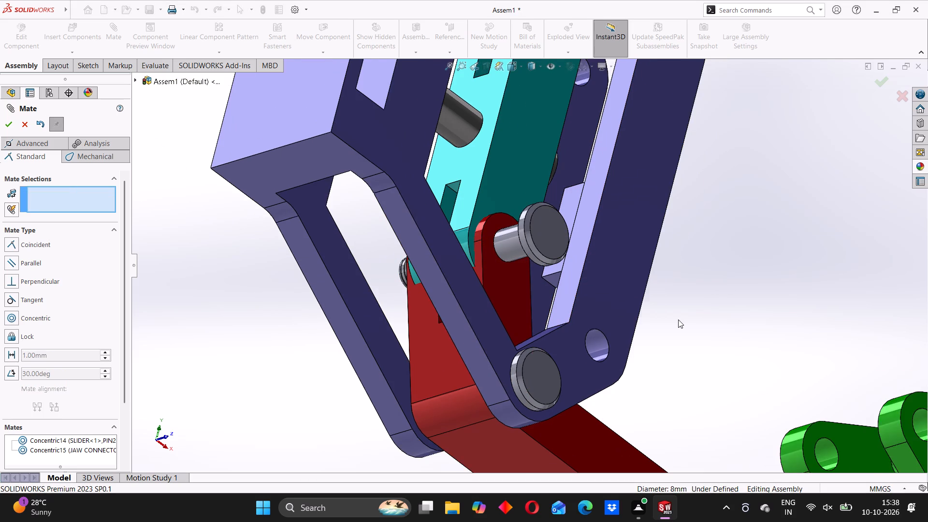
middle_click_drag(678, 319, 724, 295)
scroll(680, 304, "up", 2)
middle_click_drag(667, 293, 634, 293)
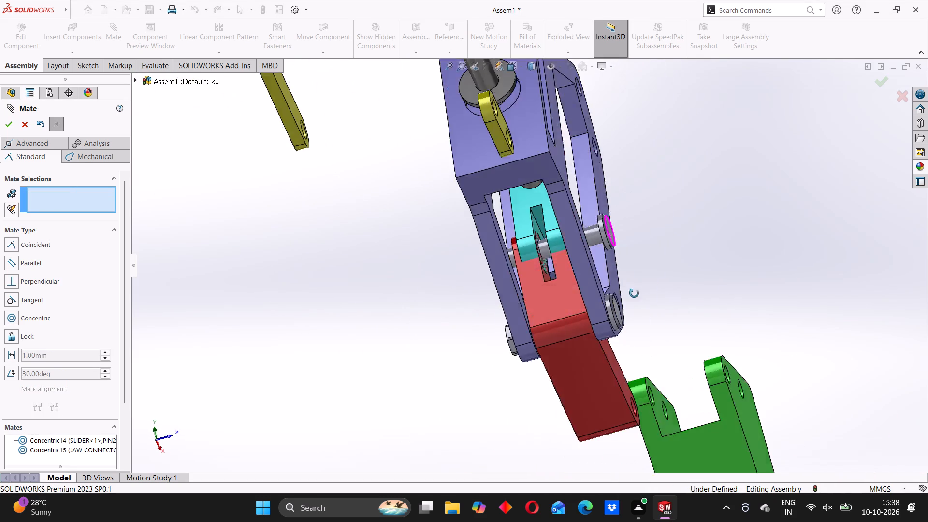
middle_click_drag(634, 293, 581, 285)
left_click_drag(628, 235, 620, 250)
left_click_drag(659, 377, 610, 364)
left_click_drag(657, 404, 643, 419)
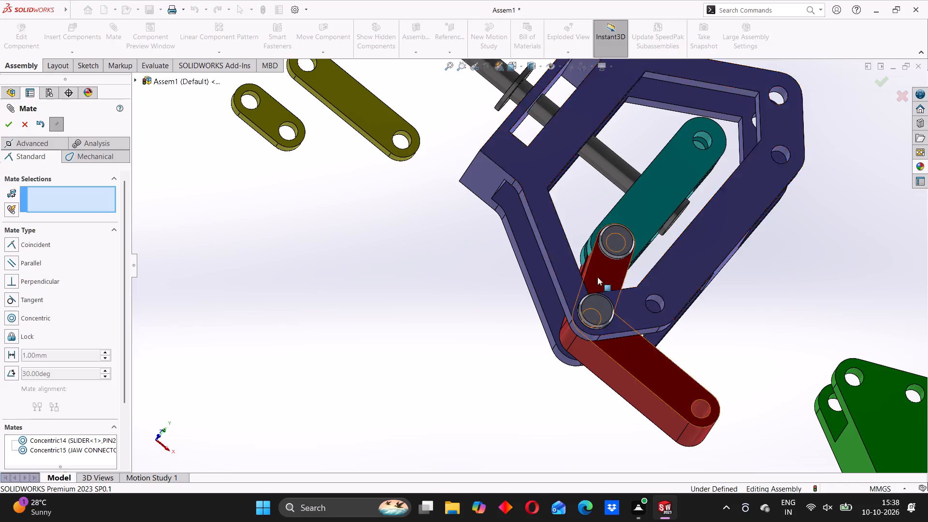
scroll(618, 269, "up", 3)
left_click_drag(601, 223, 570, 210)
middle_click_drag(589, 242, 617, 211)
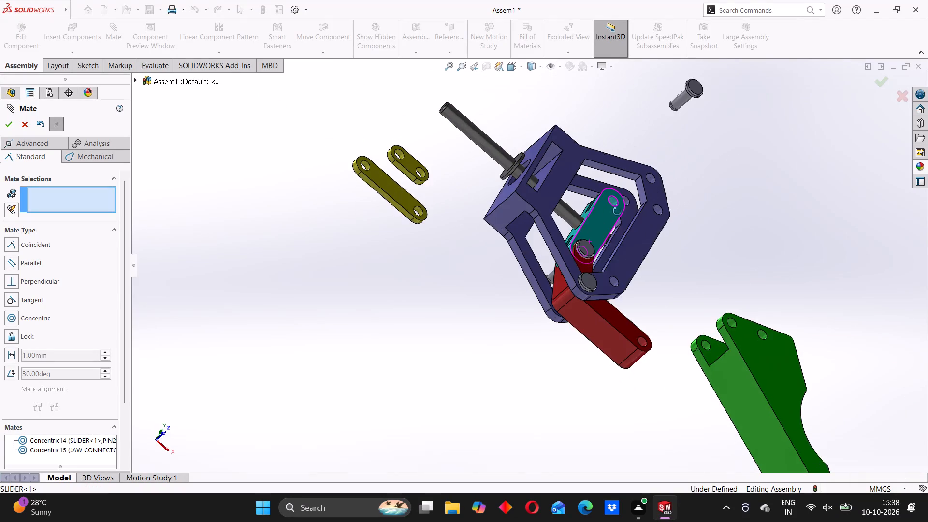
middle_click_drag(617, 211, 671, 194)
scroll(538, 269, "down", 2)
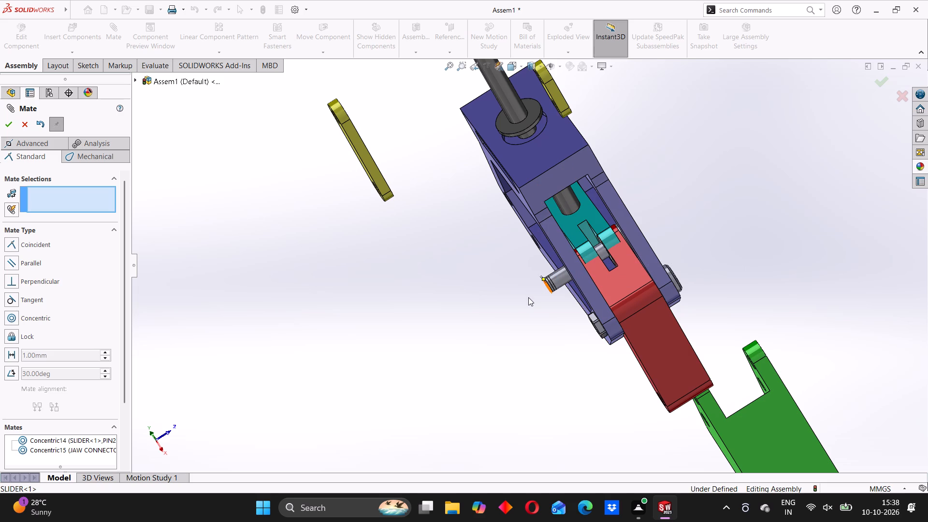
scroll(619, 287, "up", 2)
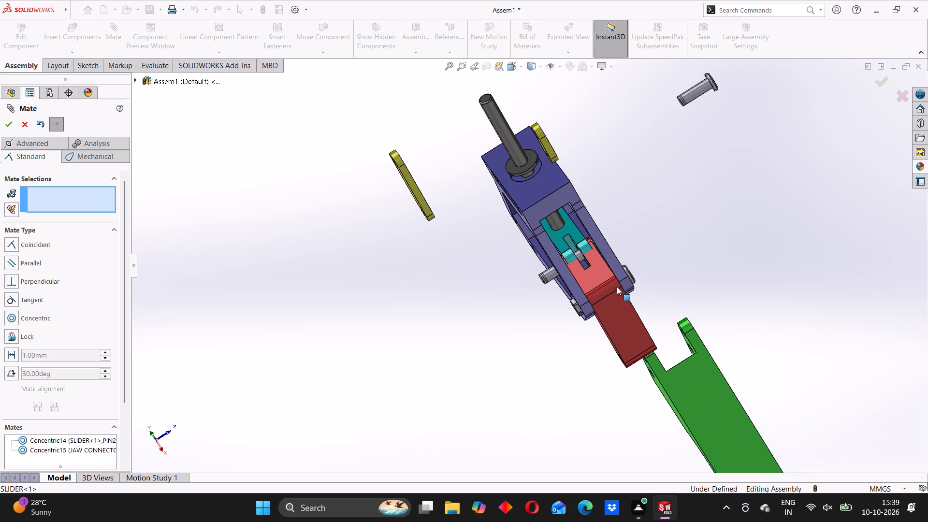
Bring the JAW beside the JAW CONNECTOR and add a concentric mate between the JAW's end hole and the connector's outer end hole.
scroll(653, 263, "up", 1)
middle_click_drag(653, 263, 644, 284)
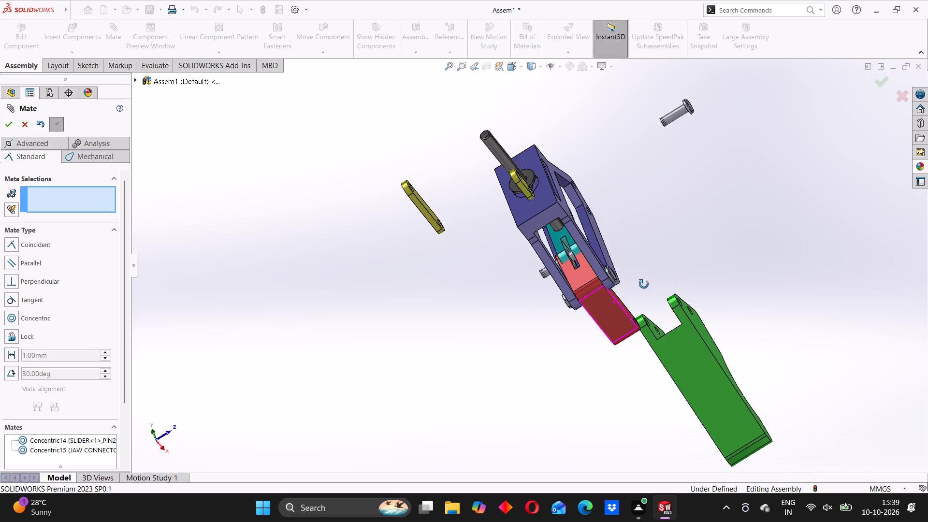
middle_click_drag(644, 284, 564, 284)
middle_click_drag(721, 305, 673, 386)
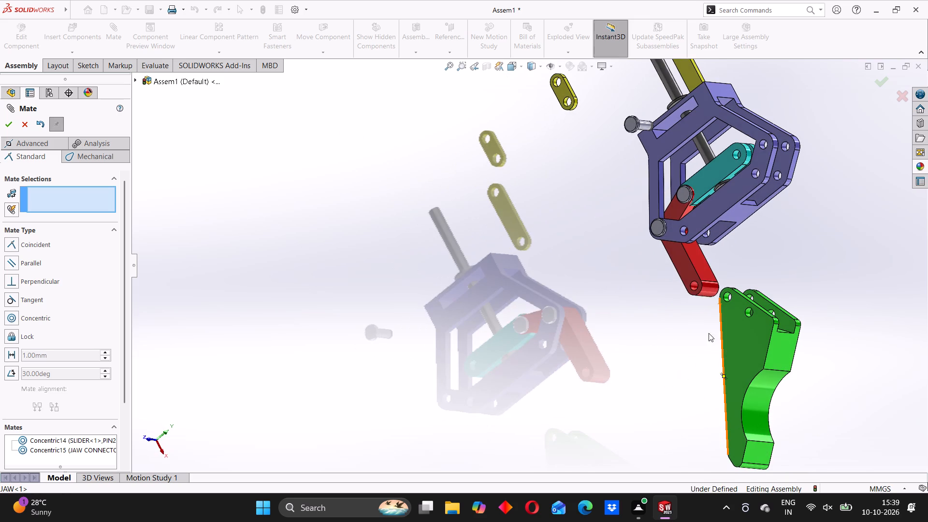
middle_click_drag(737, 323, 772, 274)
left_click_drag(743, 336, 663, 337)
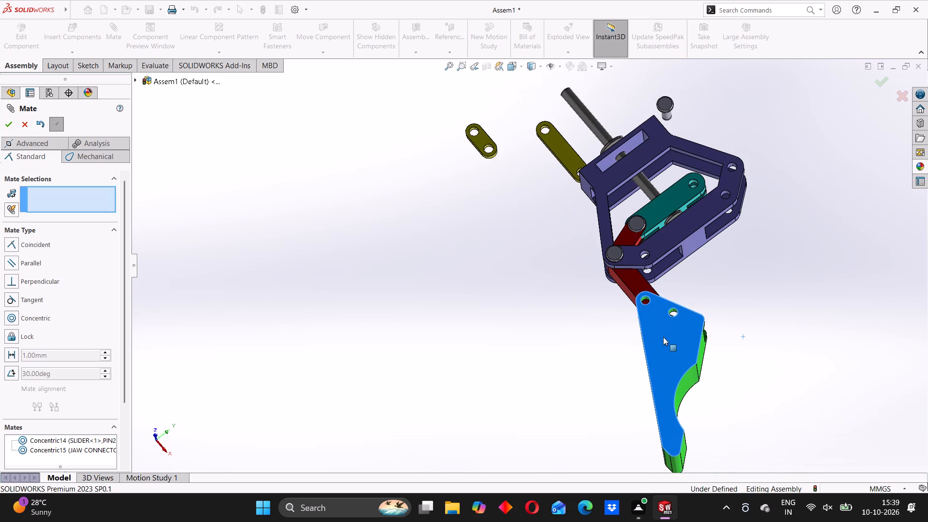
left_click_drag(663, 337, 681, 346)
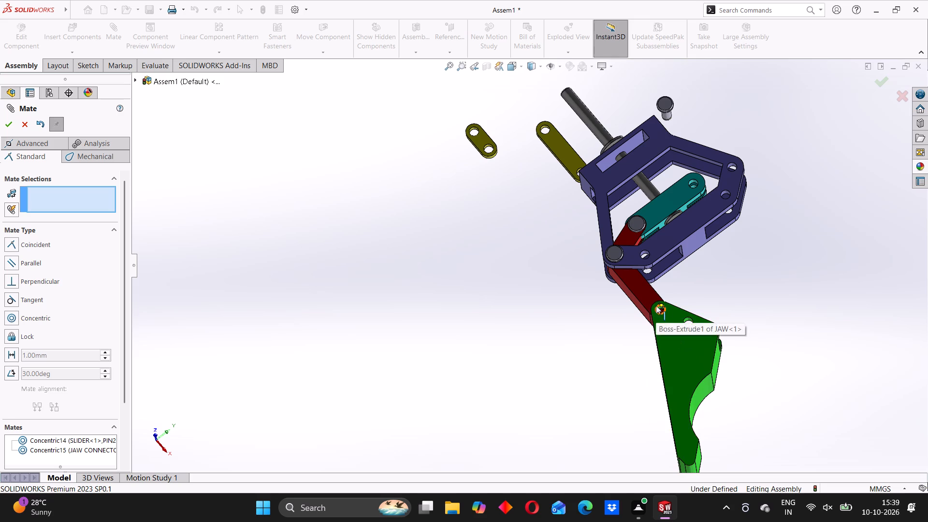
middle_click_drag(677, 338, 689, 308)
scroll(658, 325, "down", 5)
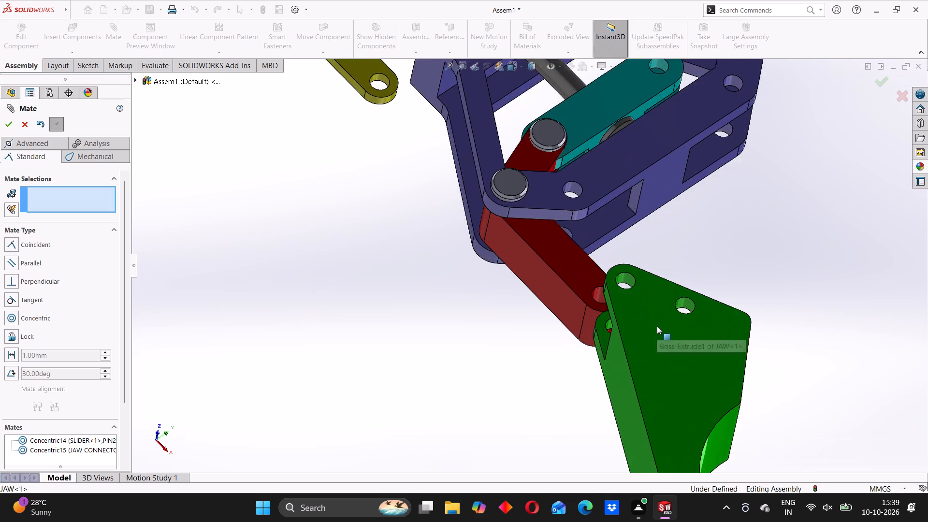
scroll(657, 326, "down", 3)
left_click(551, 208)
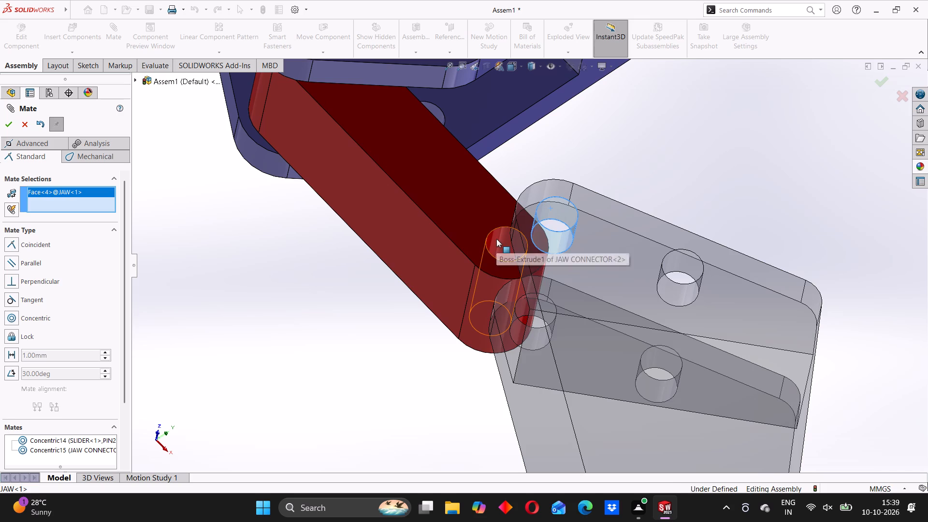
left_click(496, 239)
left_click(650, 216)
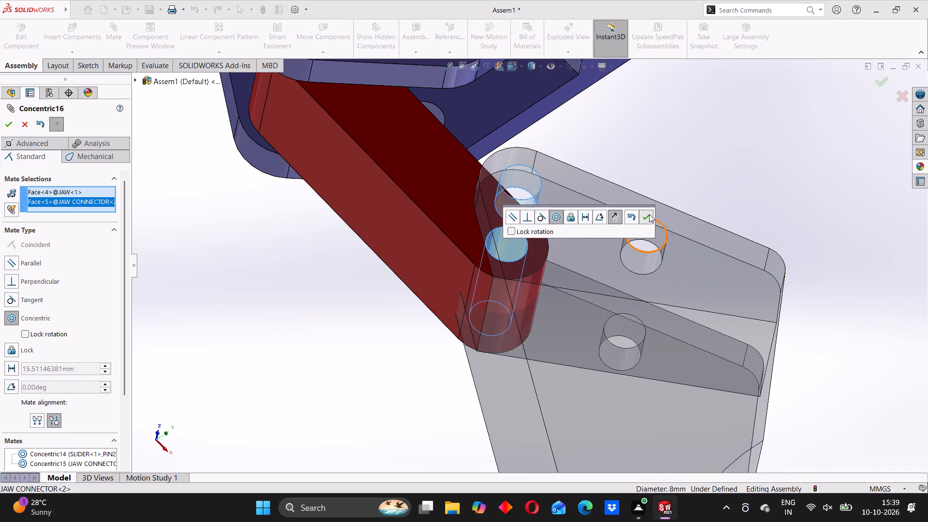
Add a centered width mate with the JAW's two inner fork faces as width and the JAW CONNECTOR's two side faces as tab.
scroll(618, 252, "up", 3)
middle_click_drag(577, 281, 597, 268)
middle_click_drag(524, 314, 564, 288)
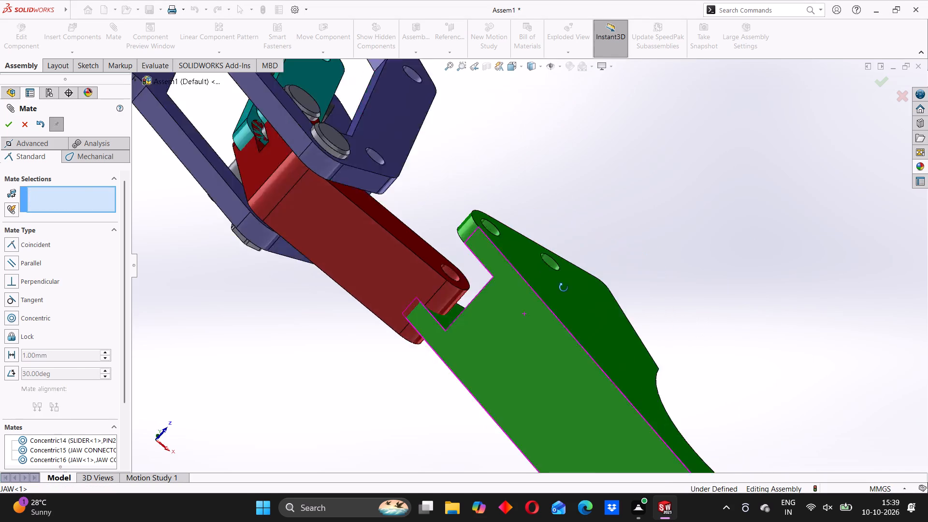
middle_click_drag(564, 288, 588, 270)
scroll(418, 249, "down", 2)
middle_click_drag(461, 293, 473, 303)
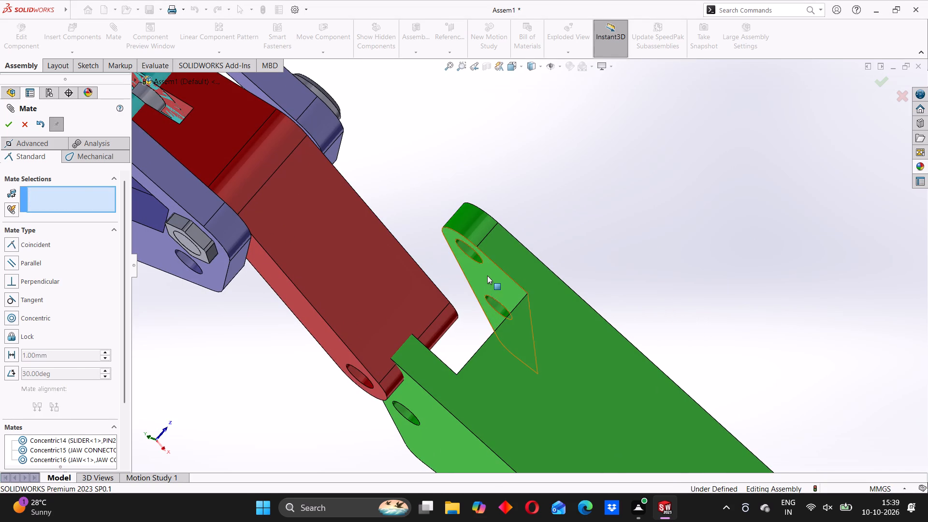
left_click(25, 141)
left_click(12, 278)
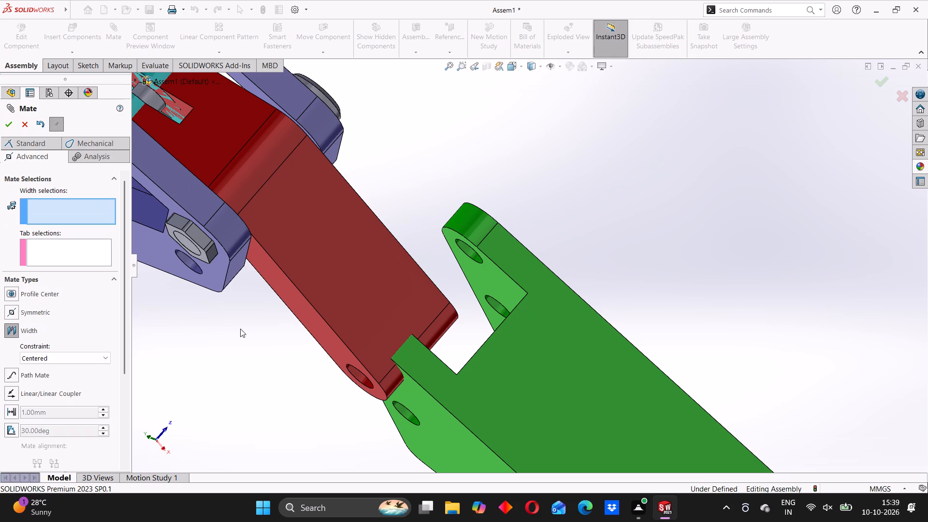
left_click(495, 281)
middle_click_drag(495, 288, 465, 398)
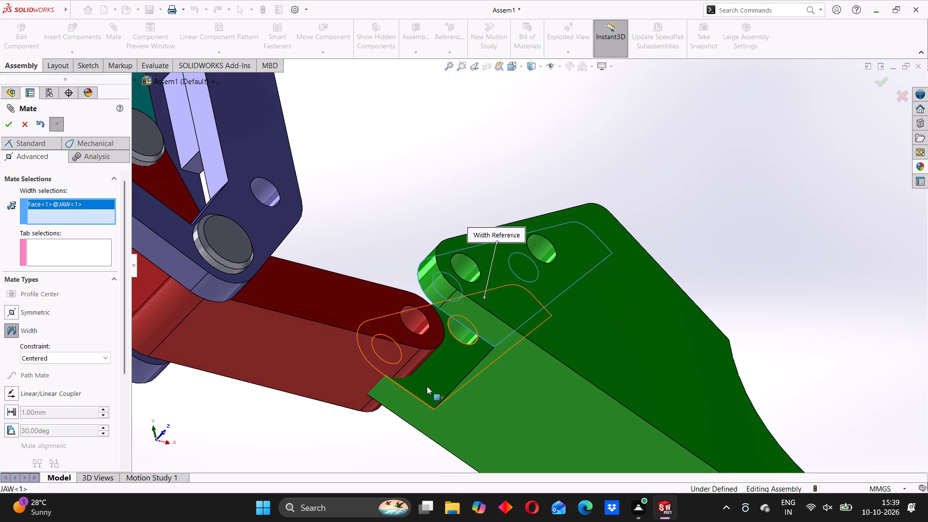
left_click(428, 381)
middle_click_drag(412, 384, 446, 332)
middle_click_drag(388, 293, 379, 329)
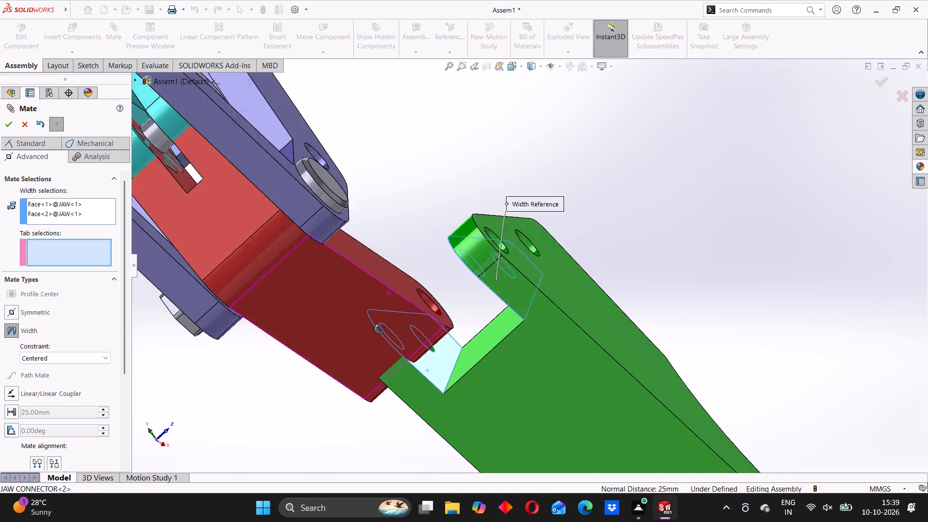
middle_click_drag(379, 329, 379, 340)
left_click(392, 275)
middle_click_drag(343, 352, 372, 279)
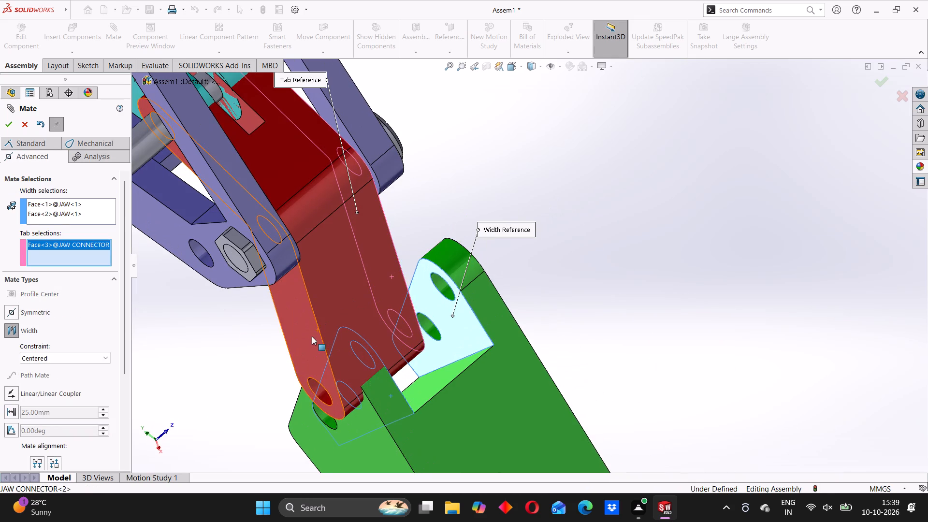
left_click(309, 339)
middle_click_drag(452, 335, 378, 408)
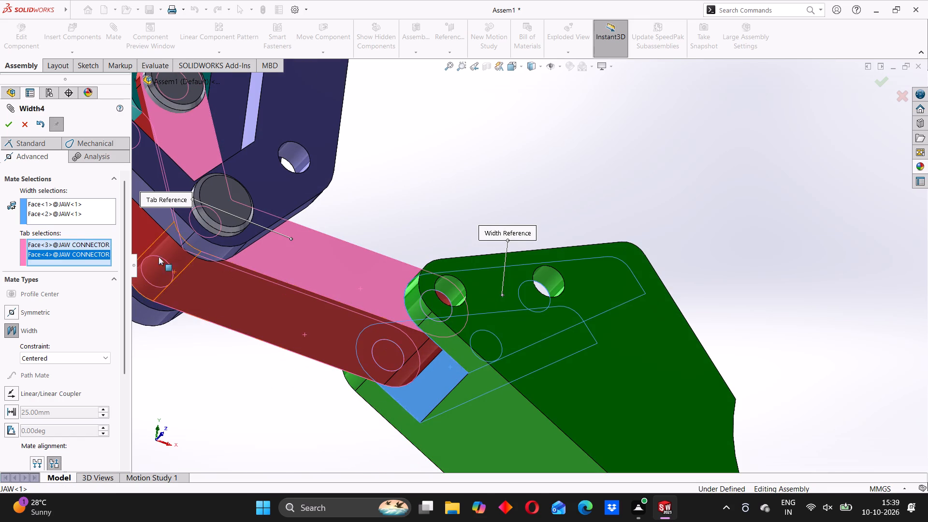
left_click(13, 126)
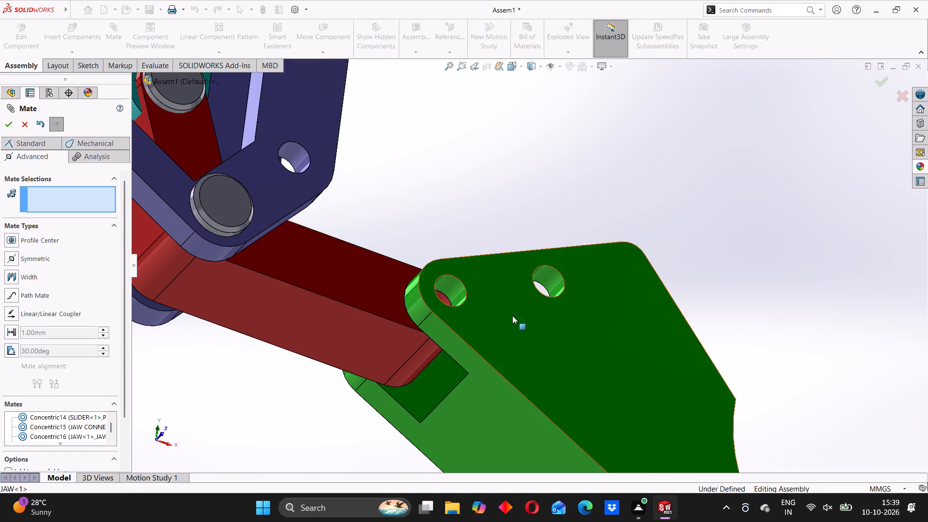
Test how the JAW swings about the JAW CONNECTOR's outer hole and examine how it sits relative to the BRACKET.
scroll(512, 316, "up", 5)
middle_click_drag(550, 323, 519, 369)
left_click_drag(596, 382, 646, 276)
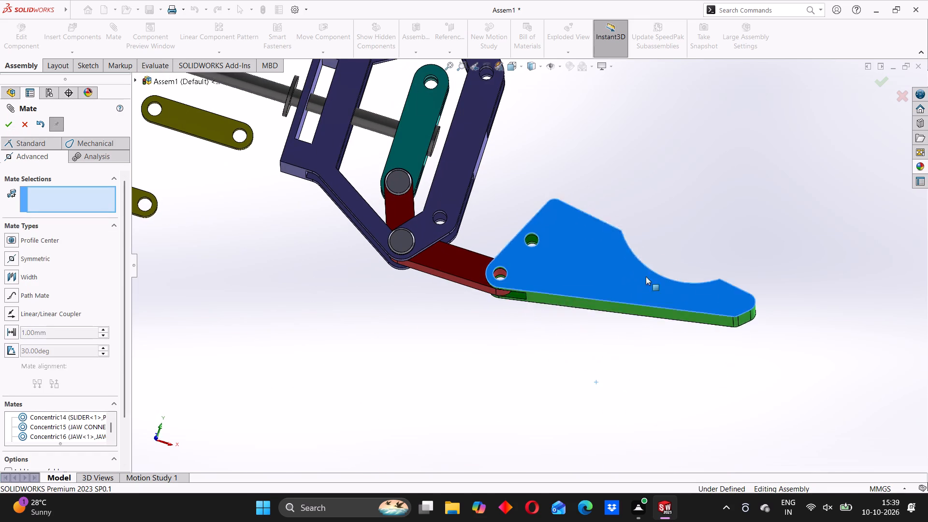
left_click_drag(646, 276, 585, 149)
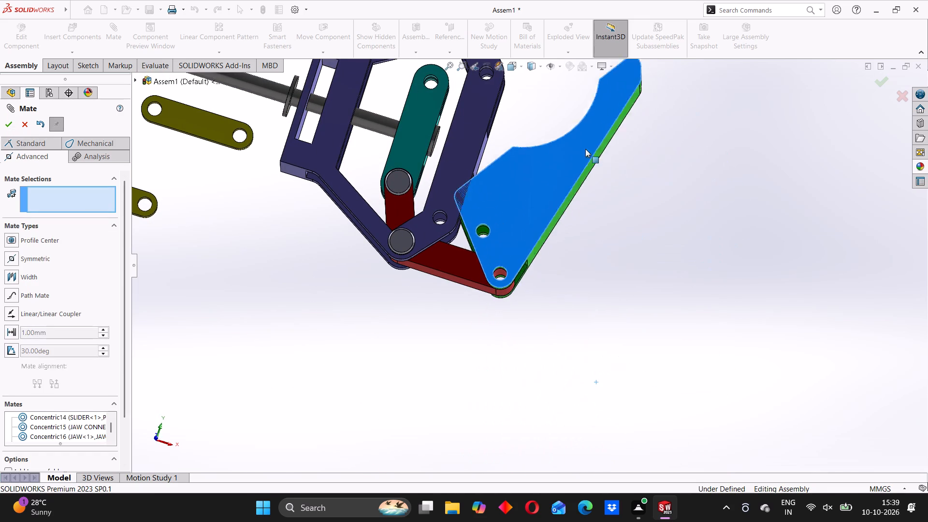
left_click_drag(585, 149, 607, 321)
scroll(569, 283, "up", 3)
middle_click_drag(568, 310, 334, 345)
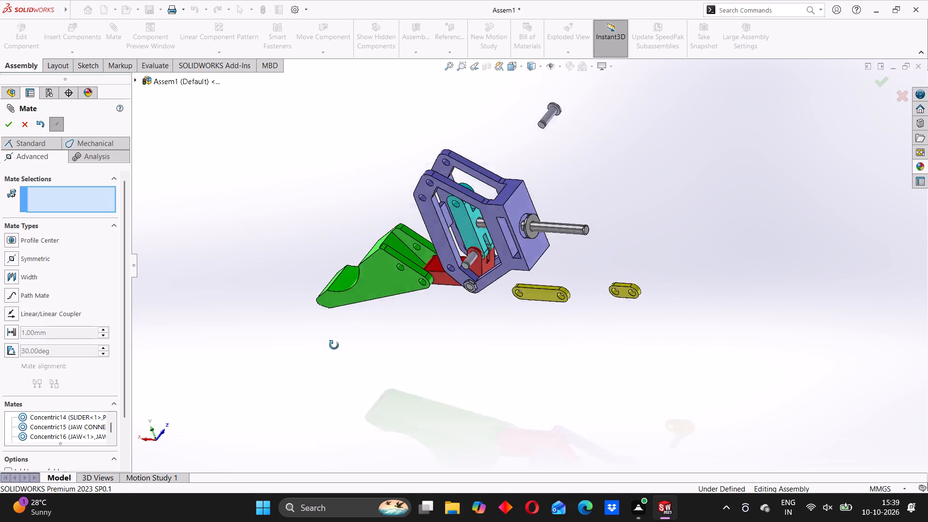
scroll(334, 343, "up", 1)
middle_click_drag(334, 345, 333, 356)
middle_click_drag(438, 246, 527, 370)
middle_click_drag(461, 256, 526, 306)
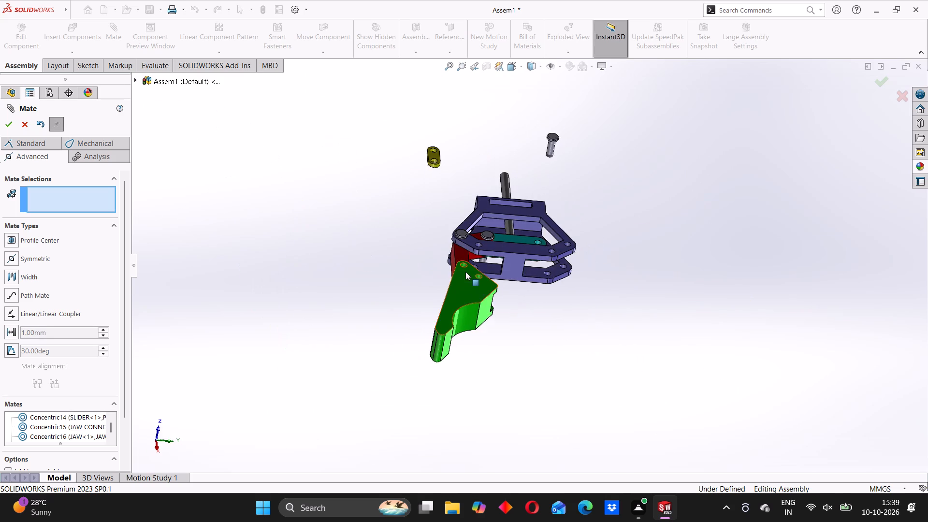
scroll(465, 272, "down", 5)
middle_click_drag(460, 281, 478, 324)
scroll(474, 219, "down", 2)
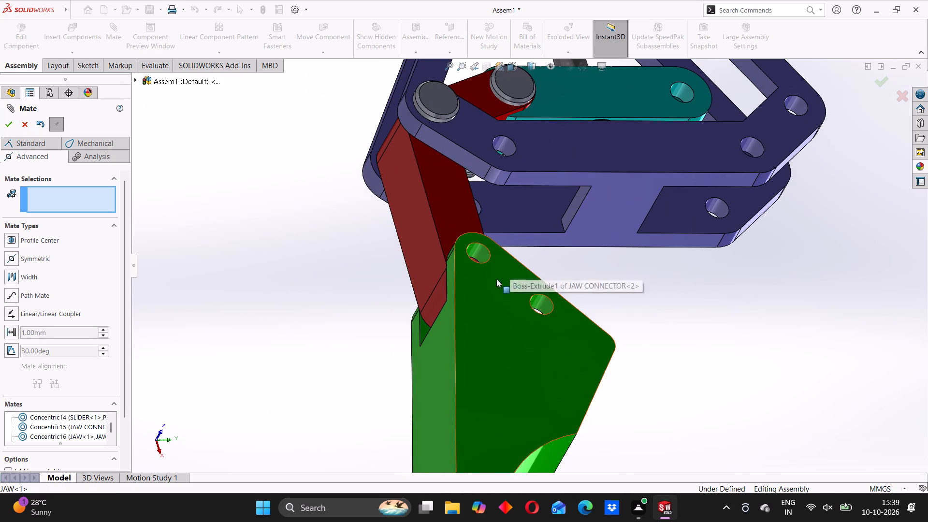
middle_click_drag(544, 334, 562, 270)
middle_click_drag(537, 338, 487, 365)
left_click_drag(545, 360, 562, 361)
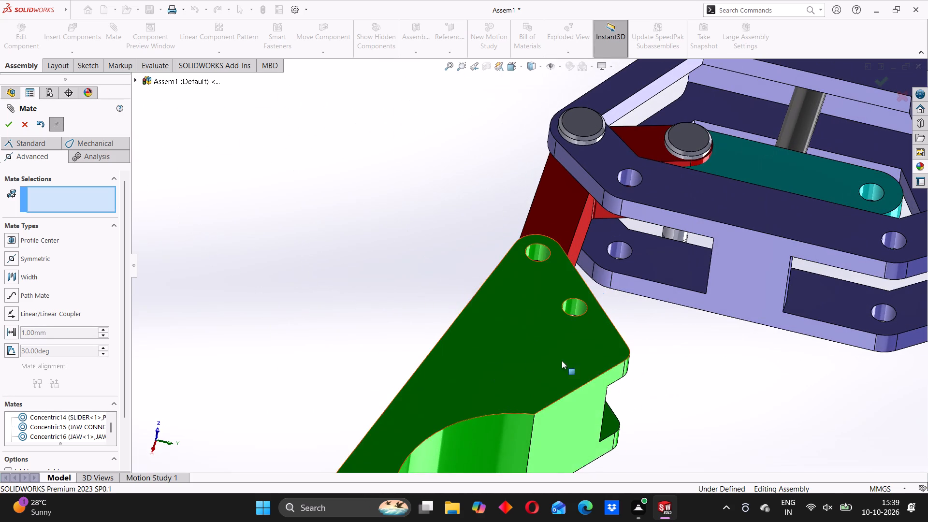
left_click_drag(562, 361, 649, 308)
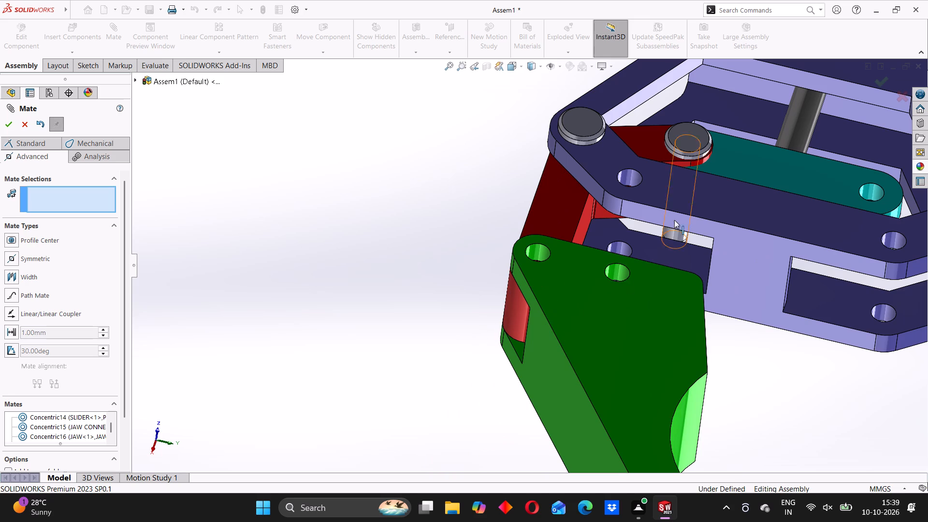
Test the sliding of the PIN2 that joins the SLIDER and JAW CONNECTOR, and finish mating.
left_click_drag(683, 142, 696, 122)
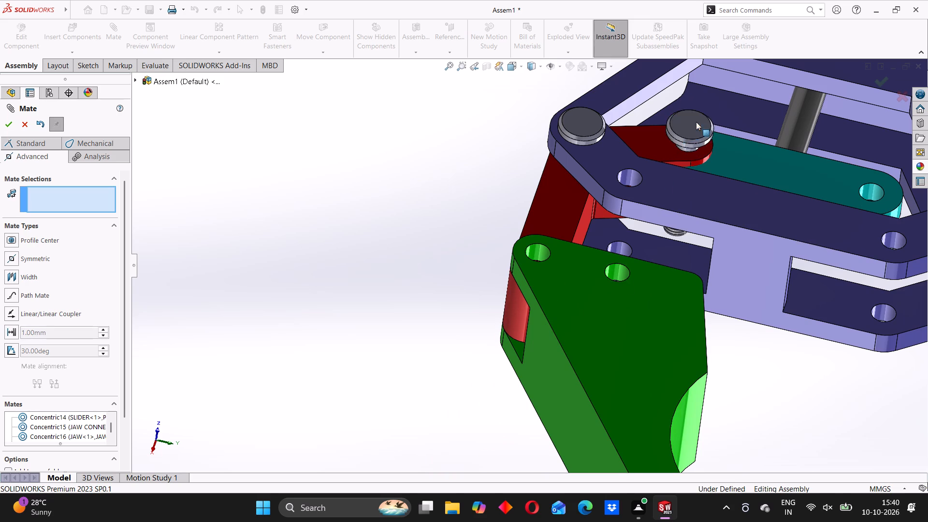
middle_click_drag(662, 154, 700, 271)
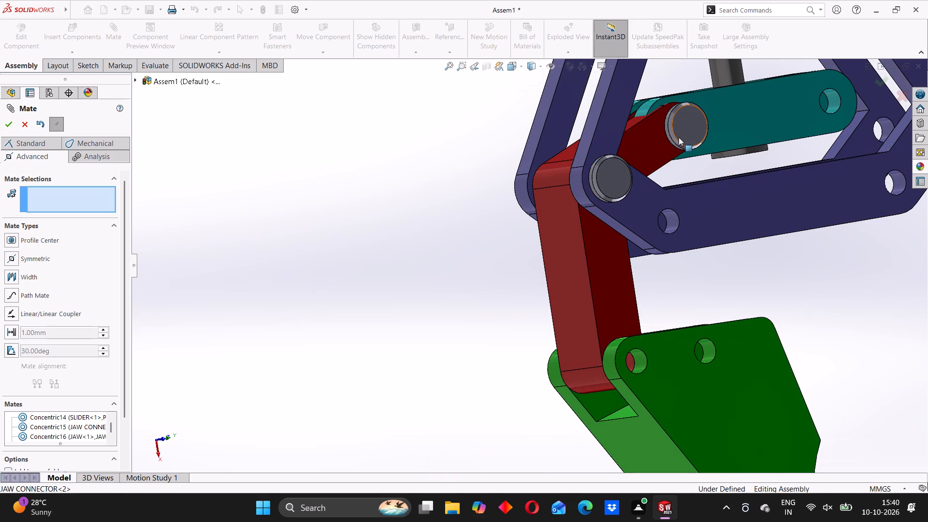
left_click_drag(679, 136, 690, 129)
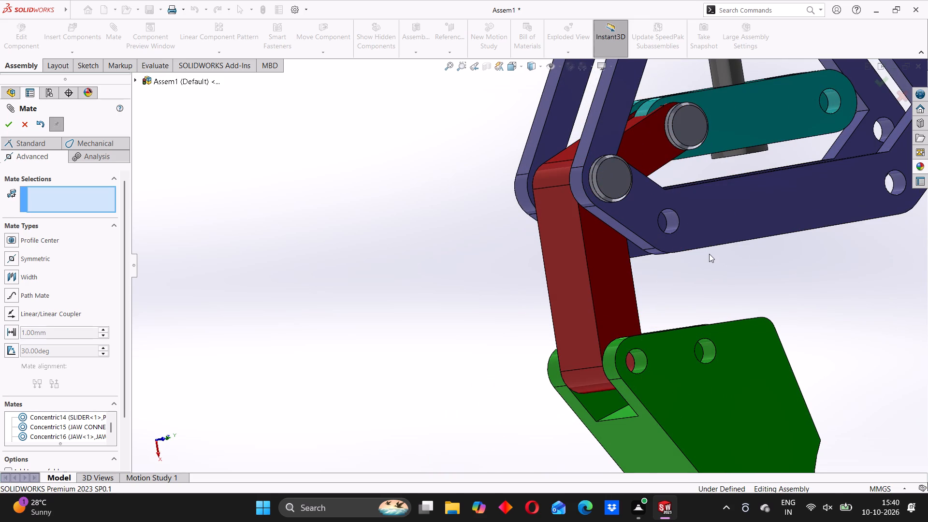
scroll(709, 254, "up", 6)
middle_click_drag(636, 318, 623, 260)
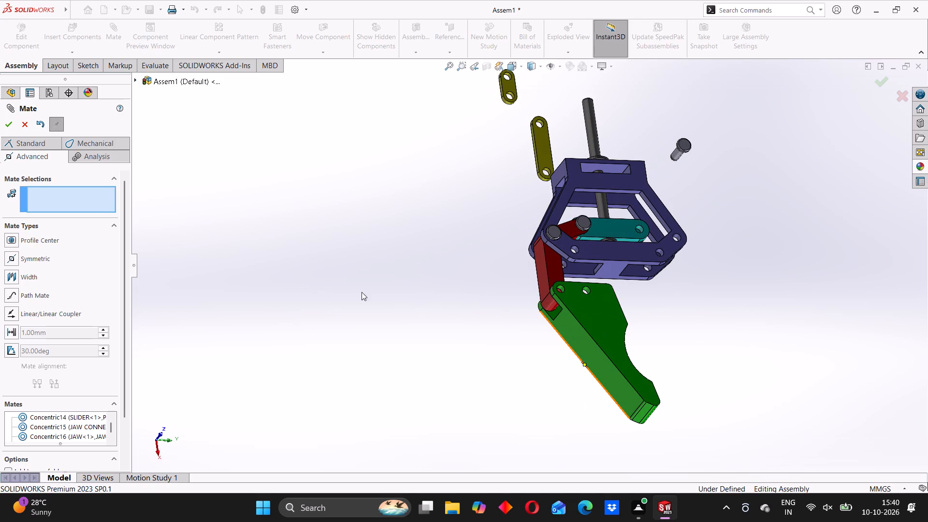
left_click(26, 122)
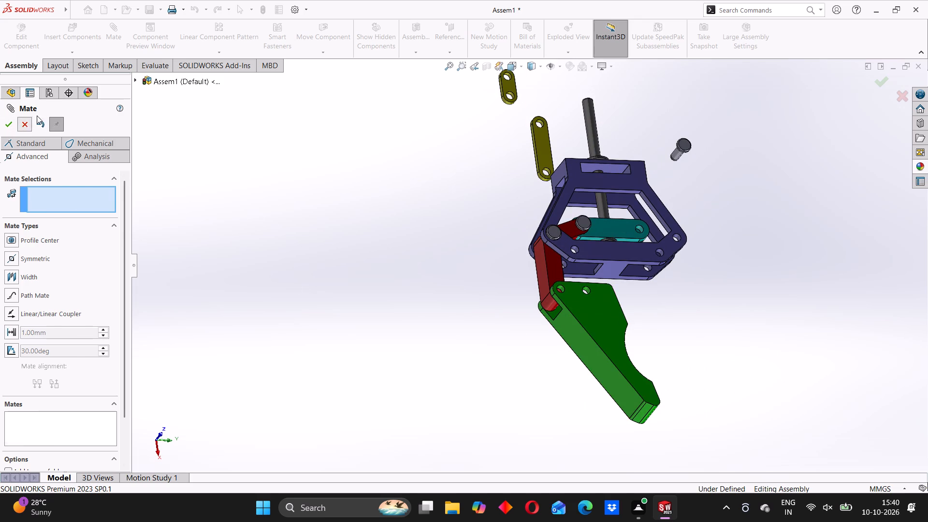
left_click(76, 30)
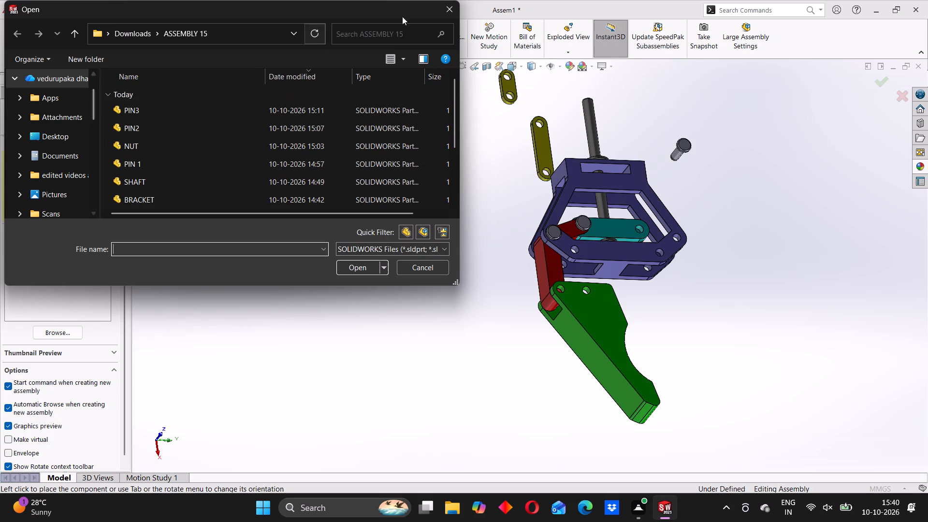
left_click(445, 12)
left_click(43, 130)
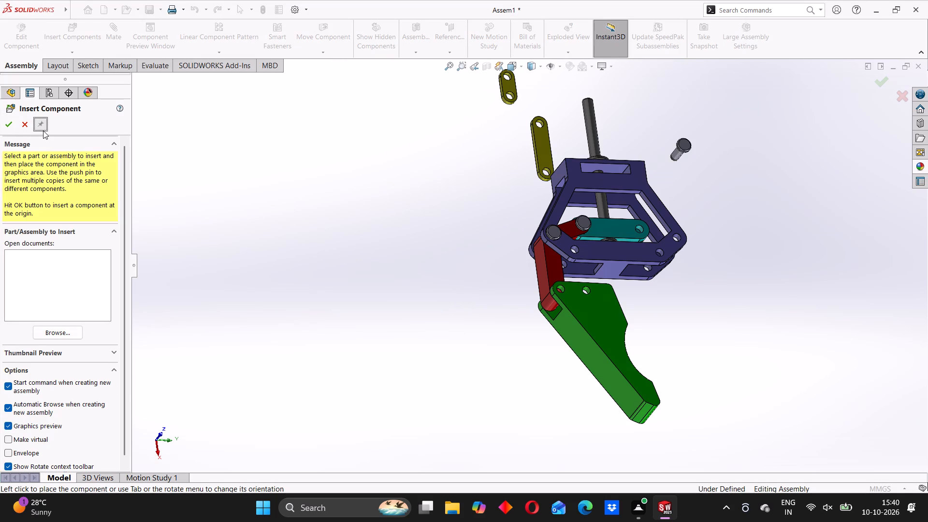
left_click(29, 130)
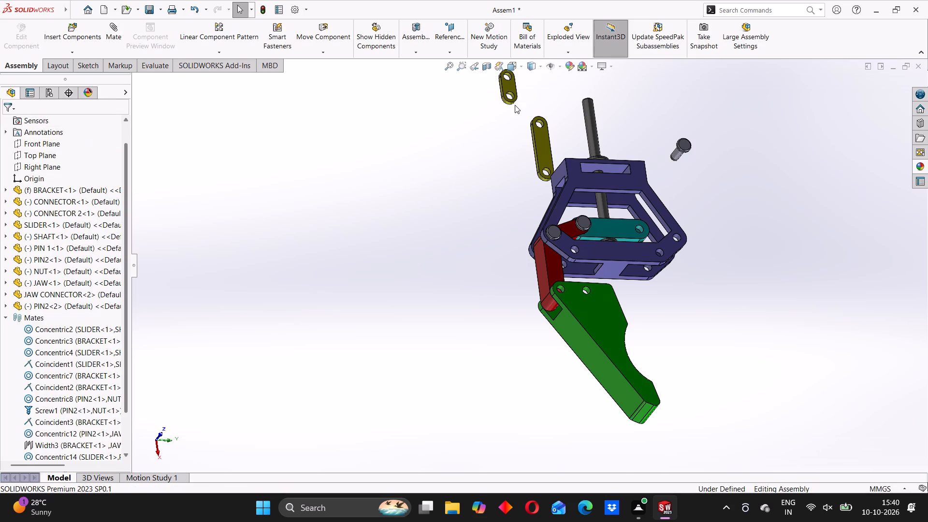
Reposition the short CONNECTOR and move CONNECTOR 2 into clear space beside the BRACKET, on the side away from the JAW CONNECTOR.
scroll(515, 104, "down", 2)
left_click_drag(508, 95, 491, 211)
left_click_drag(555, 183, 557, 209)
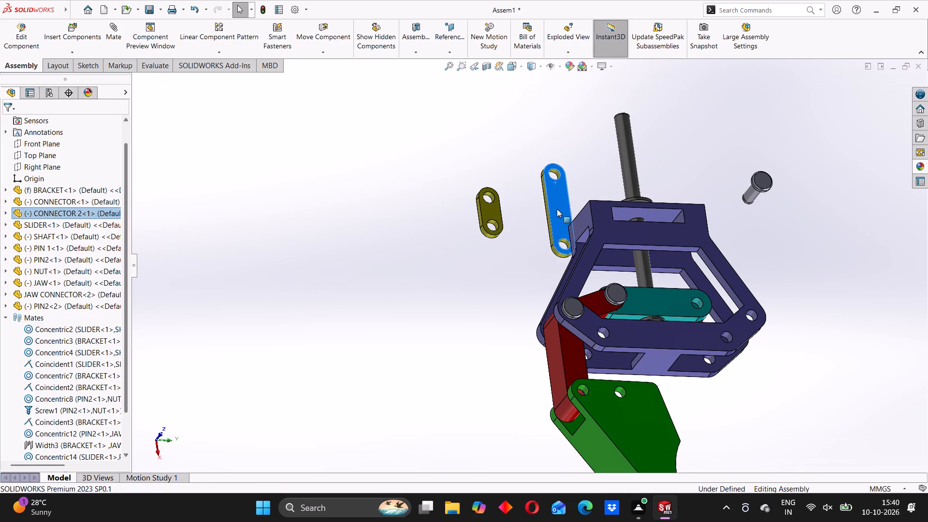
left_click_drag(557, 209, 610, 359)
scroll(632, 356, "down", 4)
middle_click_drag(638, 379, 628, 396)
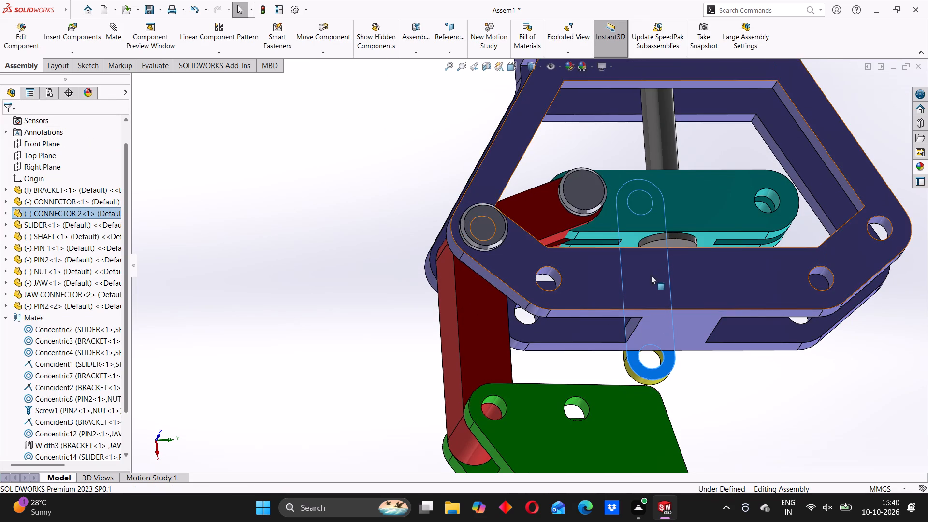
scroll(662, 366, "up", 2)
left_click_drag(615, 333, 846, 361)
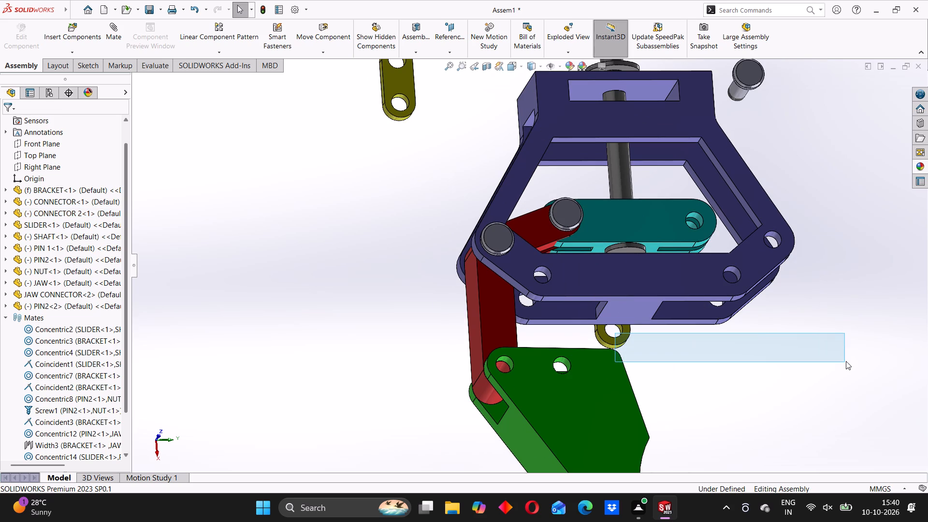
left_click_drag(846, 361, 834, 367)
left_click_drag(615, 339, 841, 394)
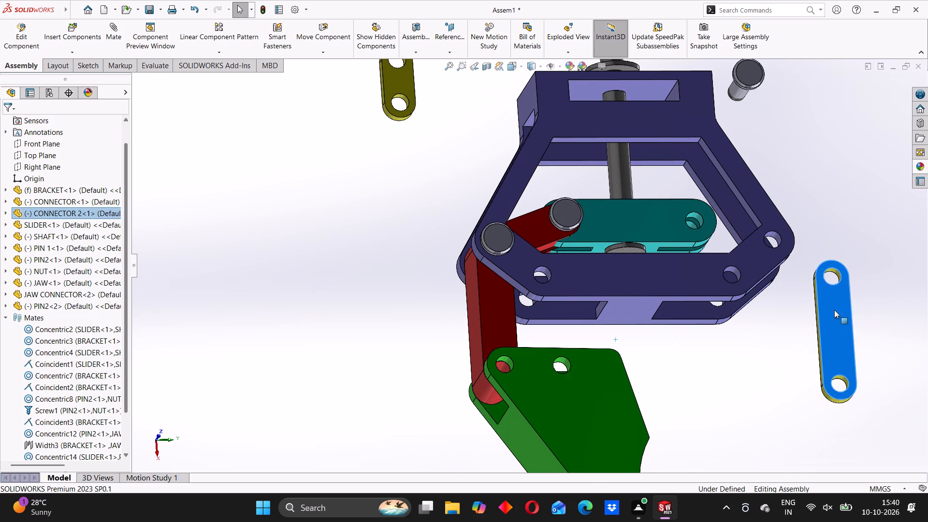
Add a concentric mate between CONNECTOR 2's end hole and the BRACKET's lower hole nearest the JAW CONNECTOR.
scroll(834, 310, "down", 1)
left_click(817, 261)
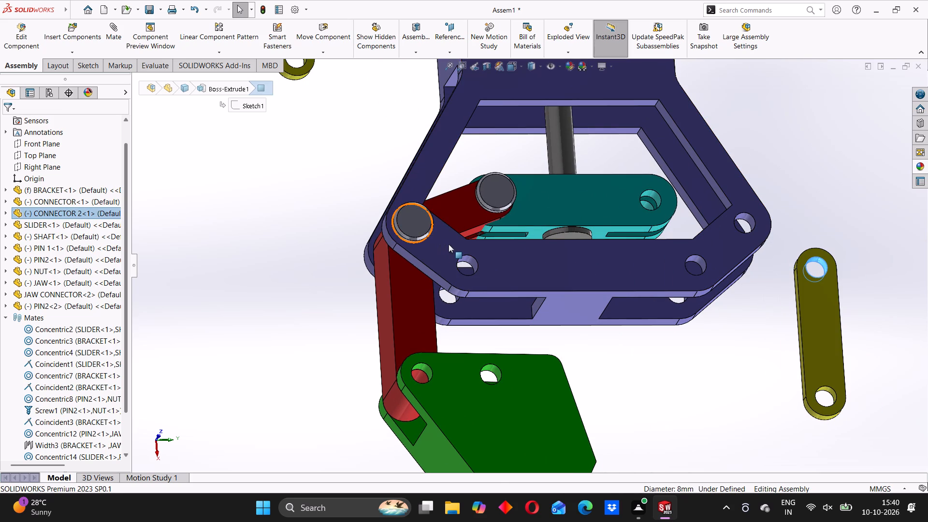
left_click(466, 259)
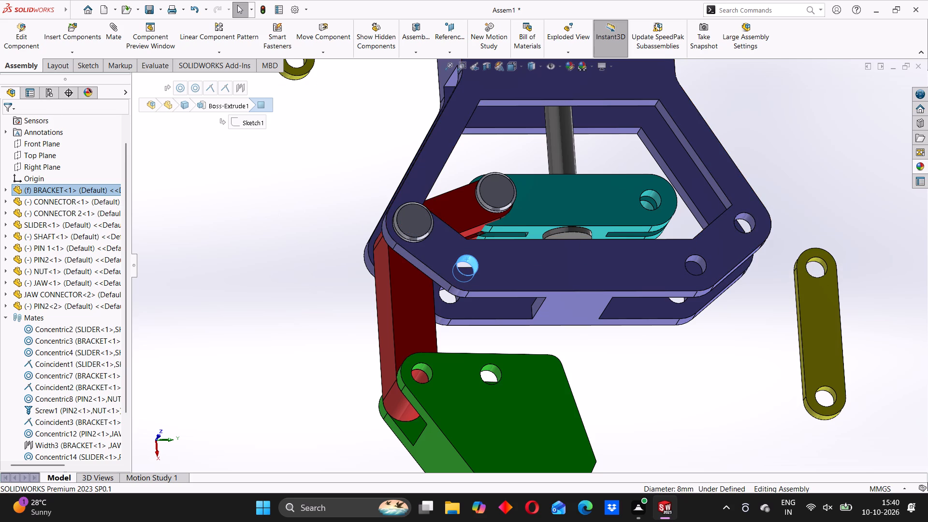
left_click(110, 34)
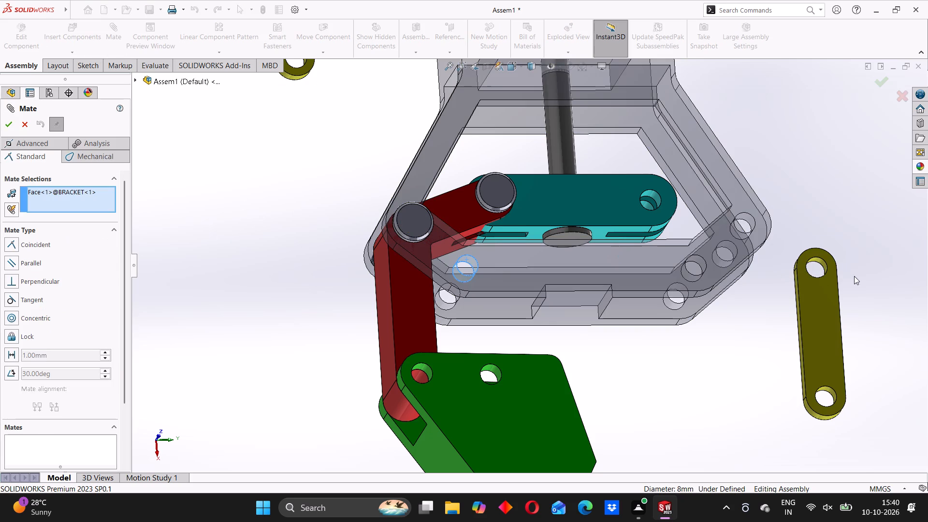
left_click(825, 265)
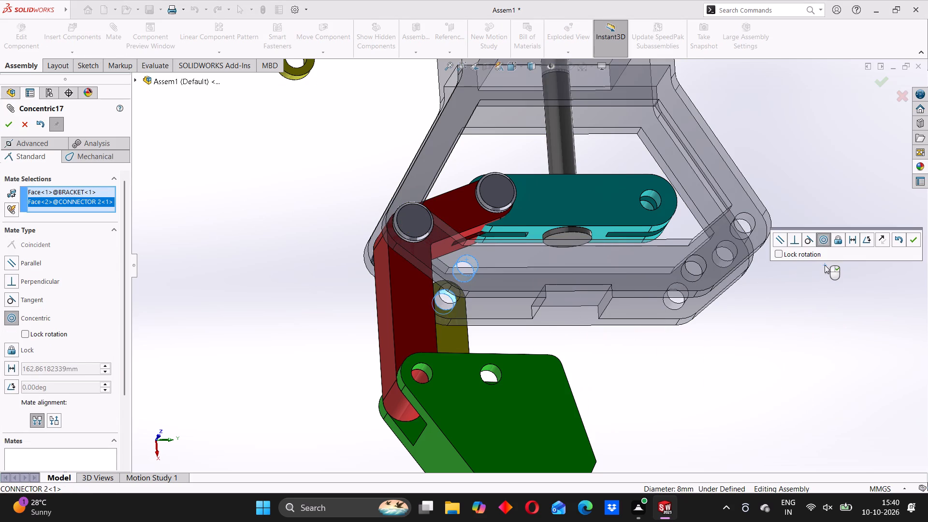
middle_click_drag(502, 284, 558, 277)
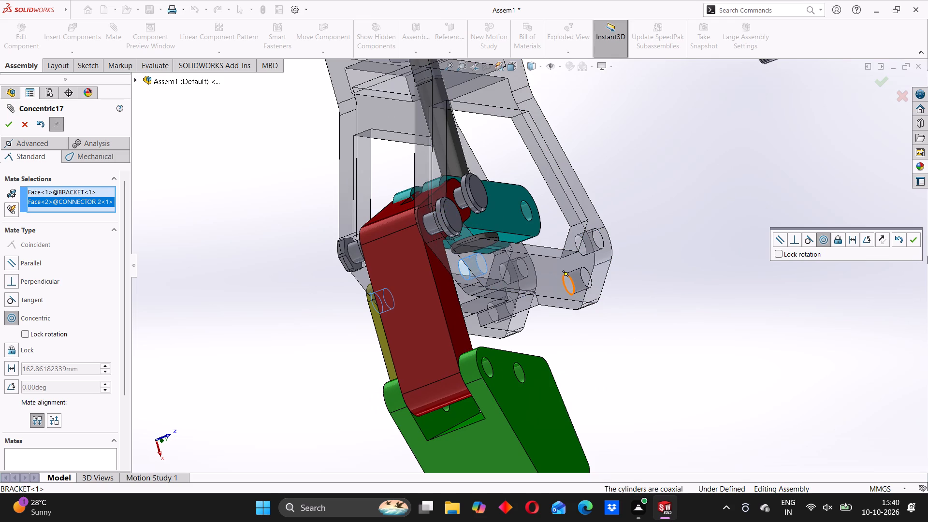
left_click(913, 240)
Move CONNECTOR 2 to the pin-head side and mate its inner face coincident with the BRACKET's outer face.
middle_click_drag(369, 323, 394, 319)
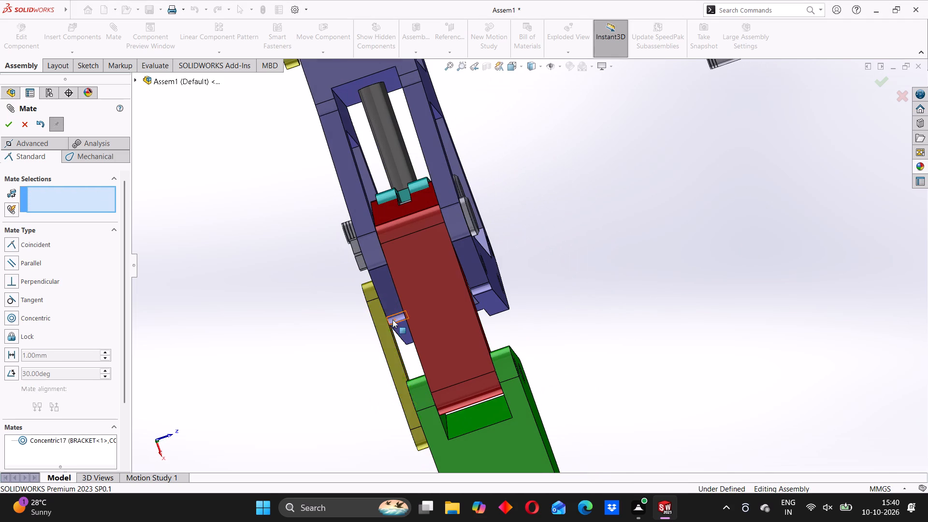
left_click_drag(369, 323, 394, 311)
left_click_drag(381, 321, 513, 271)
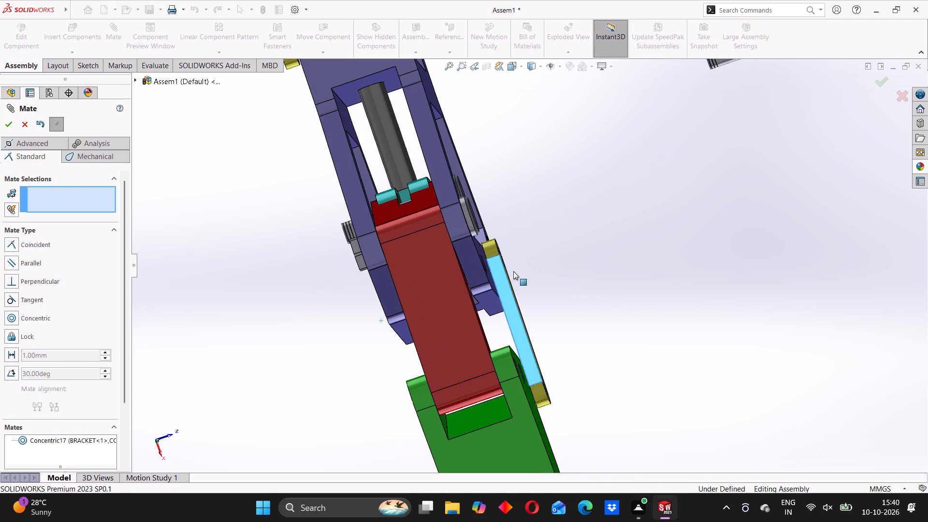
left_click_drag(513, 271, 545, 263)
scroll(507, 271, "down", 3)
middle_click_drag(515, 276, 542, 273)
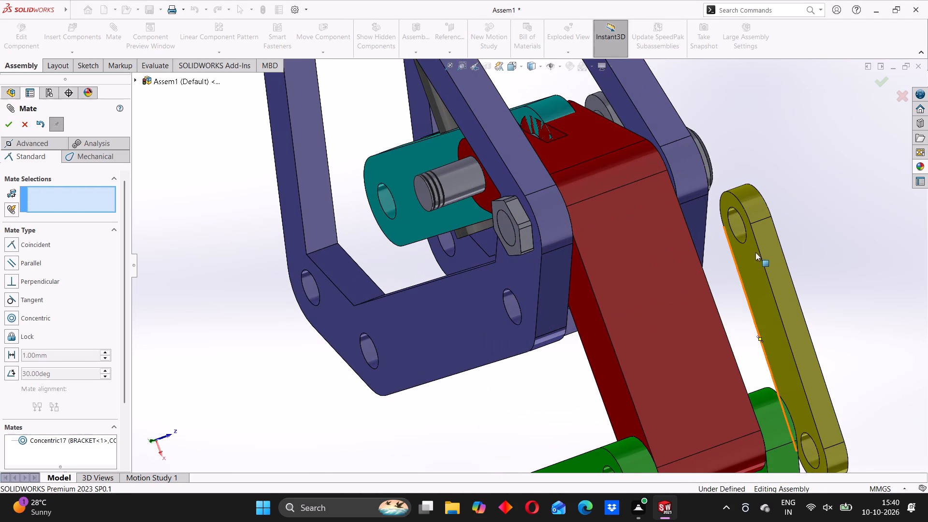
left_click(750, 256)
middle_click_drag(825, 258, 756, 300)
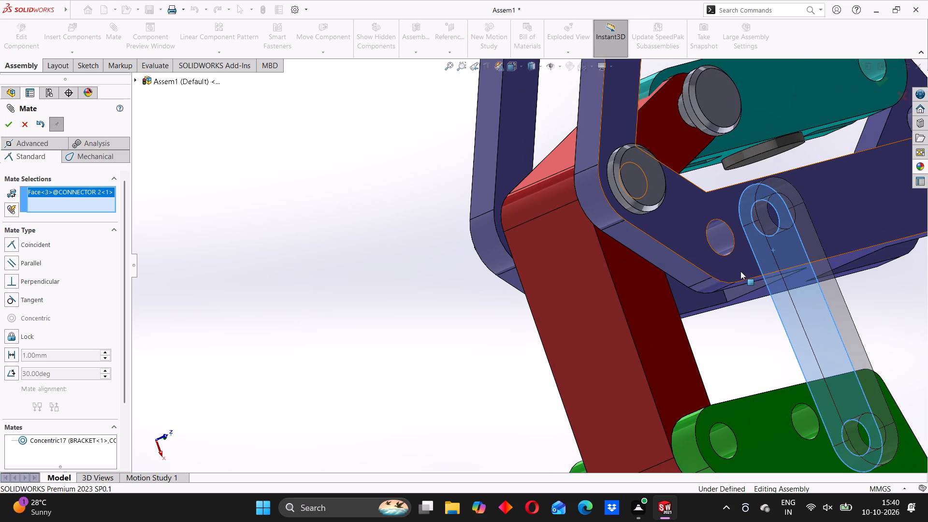
left_click(740, 271)
left_click(873, 292)
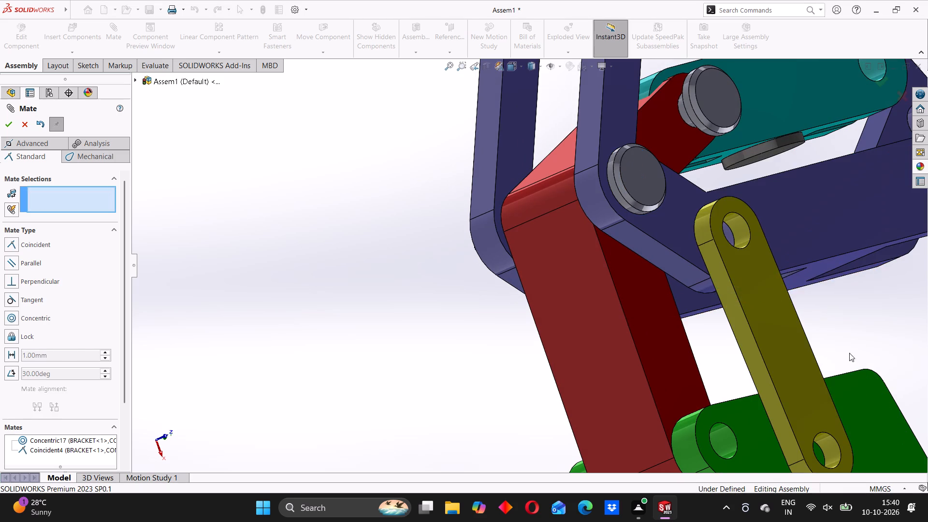
Swing the JAW toward CONNECTOR 2 and add a concentric mate between CONNECTOR 2's free end hole and the JAW's second hole.
middle_click_drag(846, 368, 767, 381)
scroll(758, 383, "up", 3)
middle_click_drag(696, 394, 733, 401)
left_click_drag(713, 394, 680, 428)
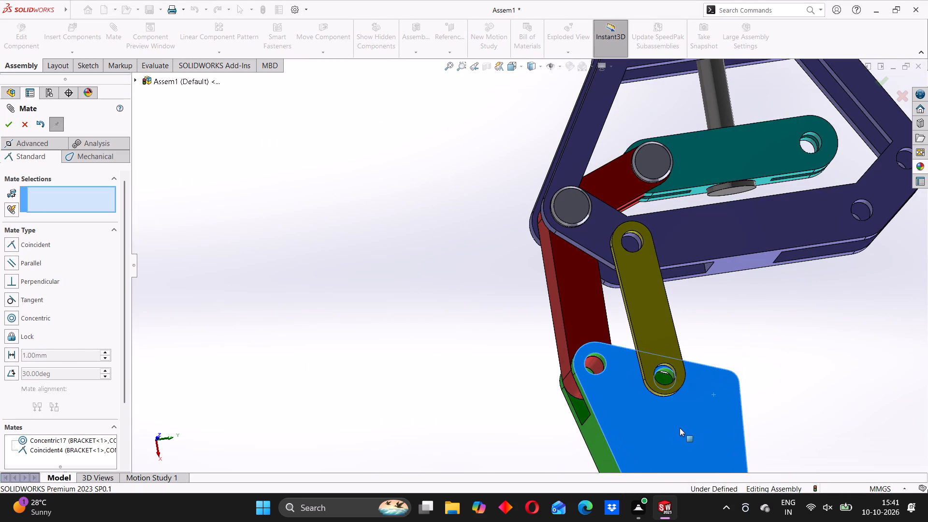
left_click_drag(680, 428, 682, 420)
scroll(665, 381, "down", 4)
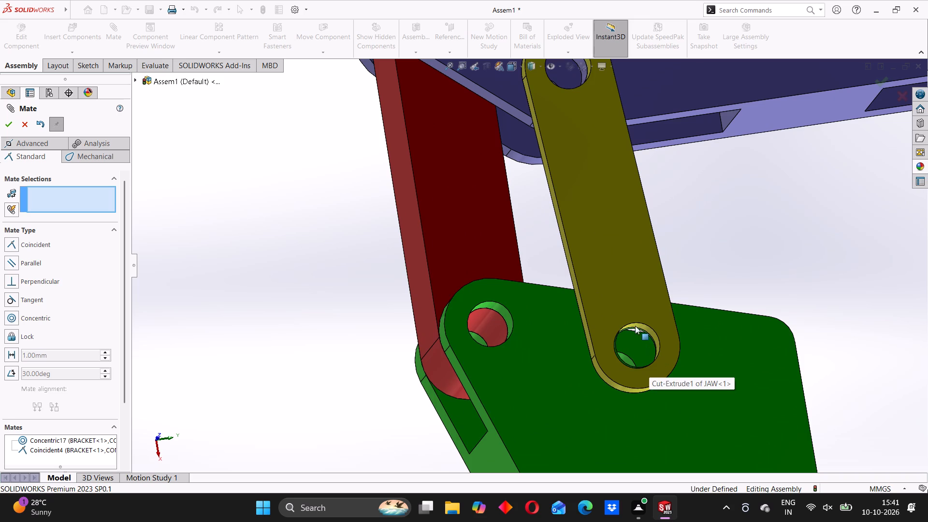
left_click(634, 325)
middle_click_drag(658, 360, 640, 406)
middle_click_drag(649, 388, 651, 382)
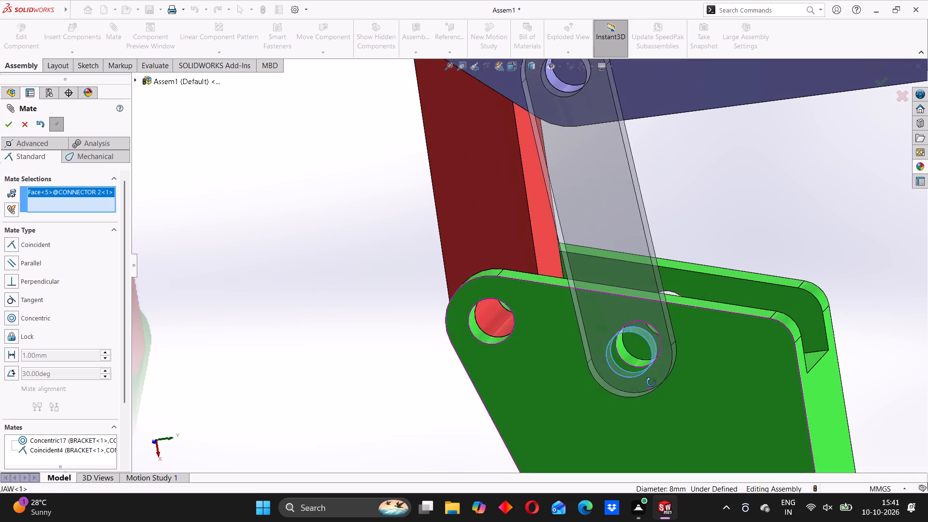
middle_click_drag(651, 382, 651, 373)
left_click(622, 351)
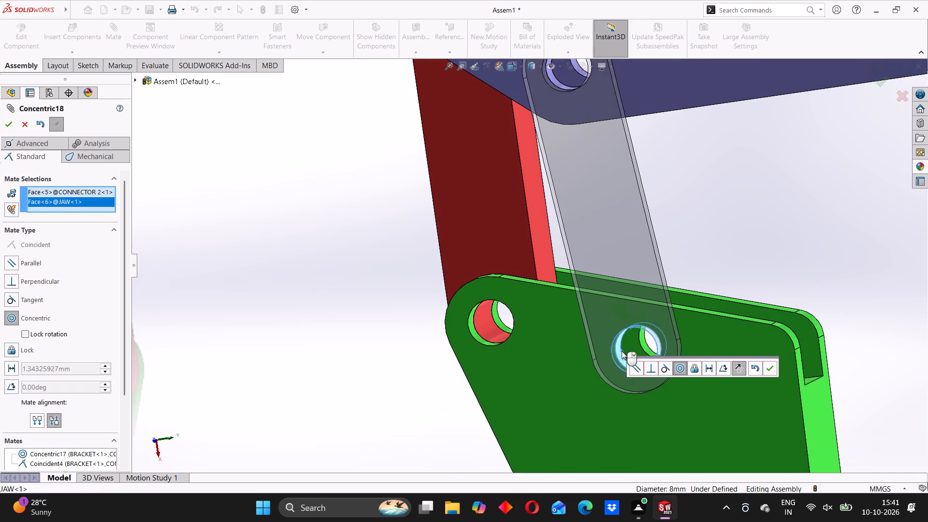
left_click(771, 367)
Test how the JAW moves with CONNECTOR 2 and the JAW CONNECTOR linked to it.
scroll(624, 347, "up", 3)
middle_click_drag(584, 368, 609, 327)
left_click_drag(617, 385, 649, 310)
left_click_drag(646, 389, 658, 368)
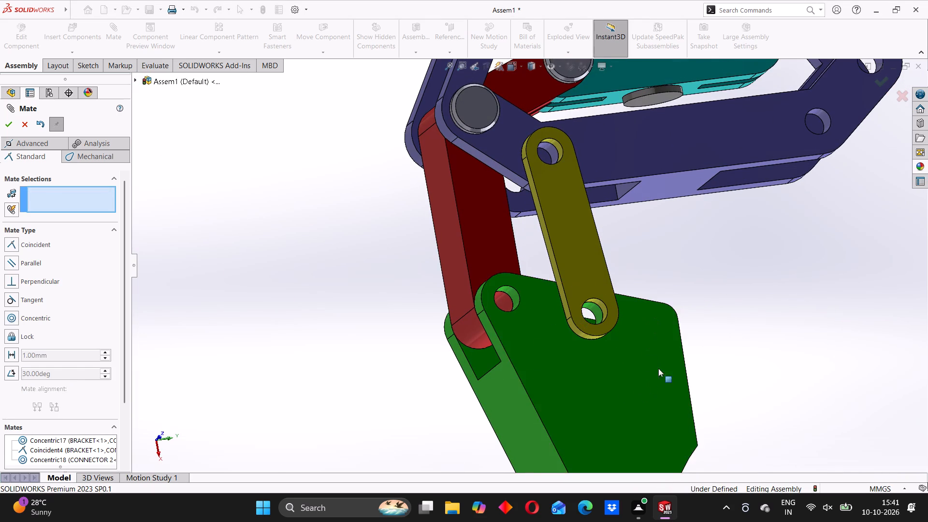
left_click_drag(658, 368, 652, 318)
scroll(622, 345, "up", 4)
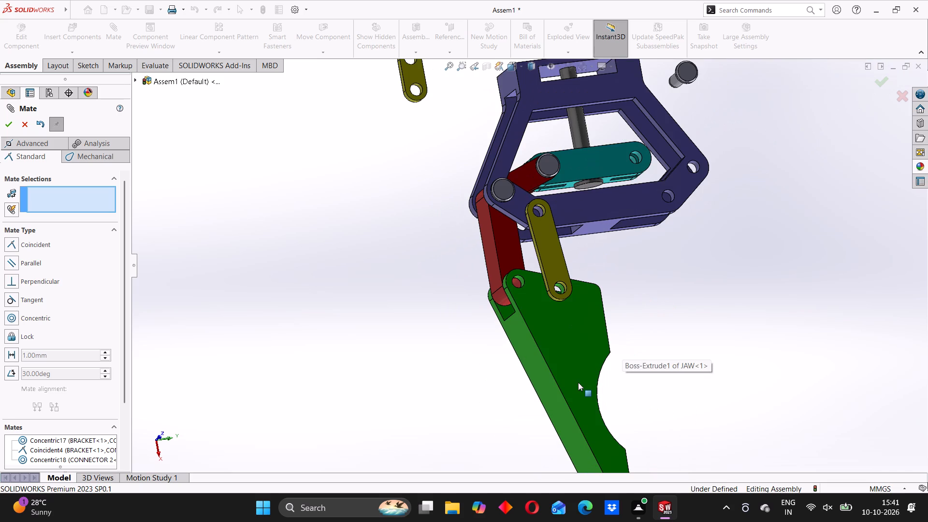
scroll(578, 382, "up", 3)
middle_click_drag(562, 390, 553, 349)
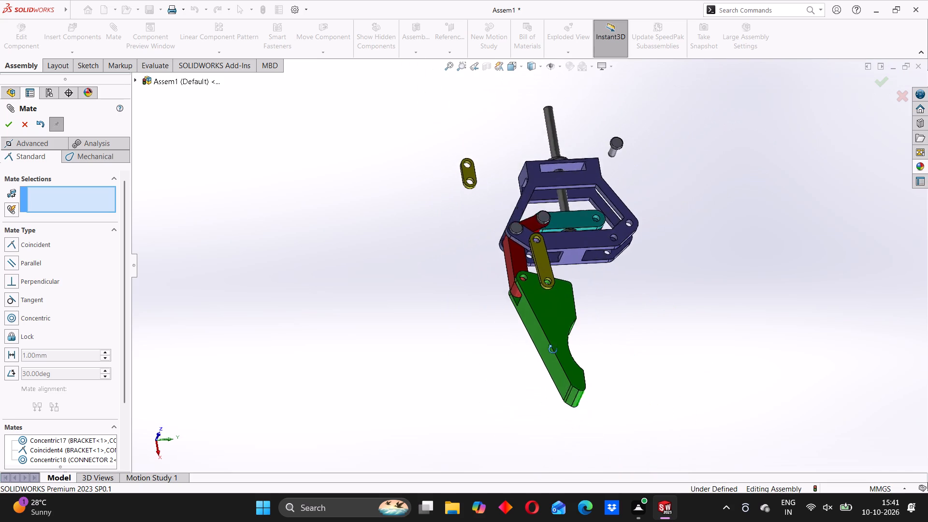
middle_click_drag(553, 349, 522, 302)
left_click_drag(541, 370, 572, 353)
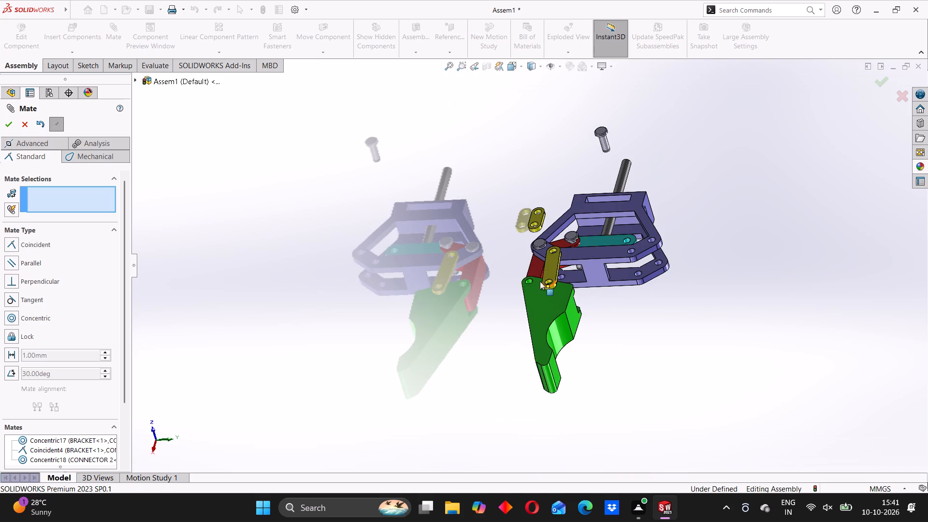
Examine the linkage from both sides, checking the pins that join the SLIDER, JAW CONNECTOR and BRACKET.
middle_click_drag(540, 290, 566, 369)
scroll(519, 253, "down", 2)
scroll(558, 218, "down", 3)
middle_click_drag(525, 253, 533, 295)
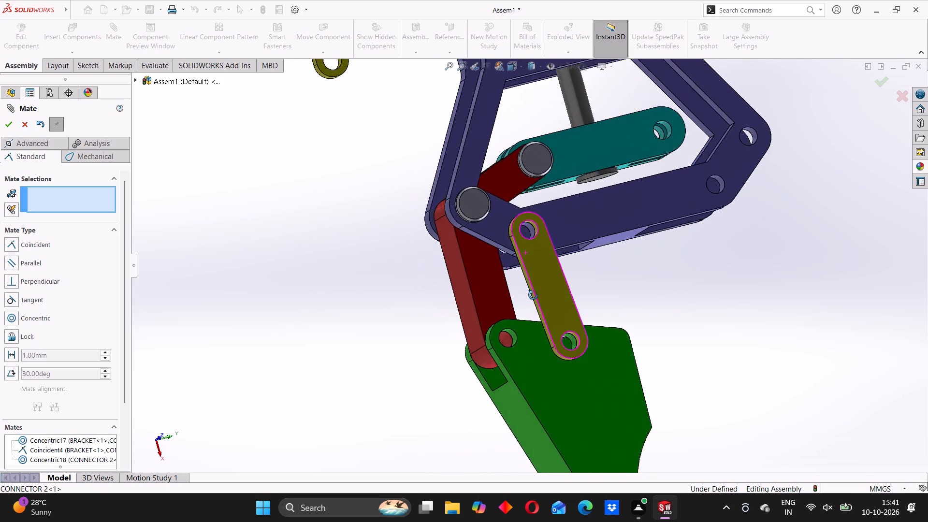
middle_click_drag(533, 295, 519, 282)
scroll(512, 261, "up", 4)
middle_click_drag(494, 271, 623, 246)
scroll(504, 260, "down", 3)
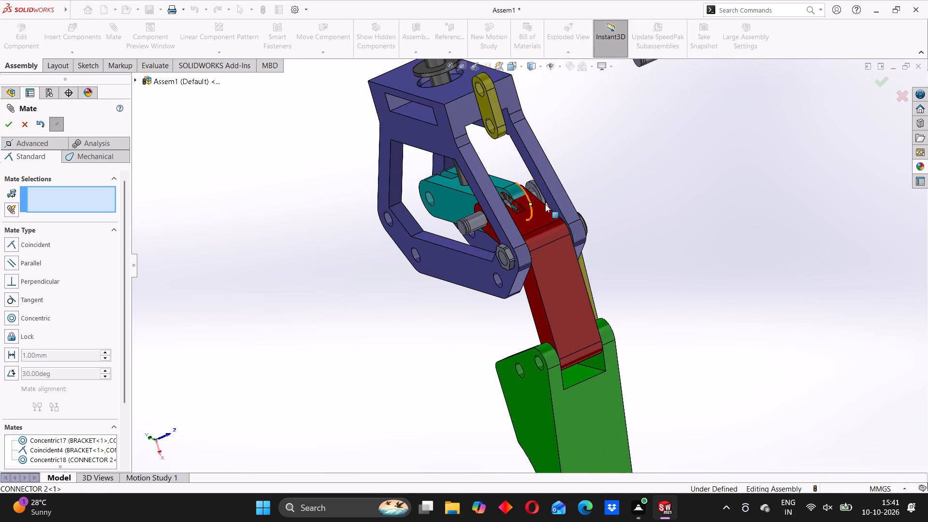
middle_click_drag(606, 226, 542, 293)
Finish mating and delete the PIN2 joining the SLIDER and JAW CONNECTOR, together with its dependent mates.
right_click(607, 161)
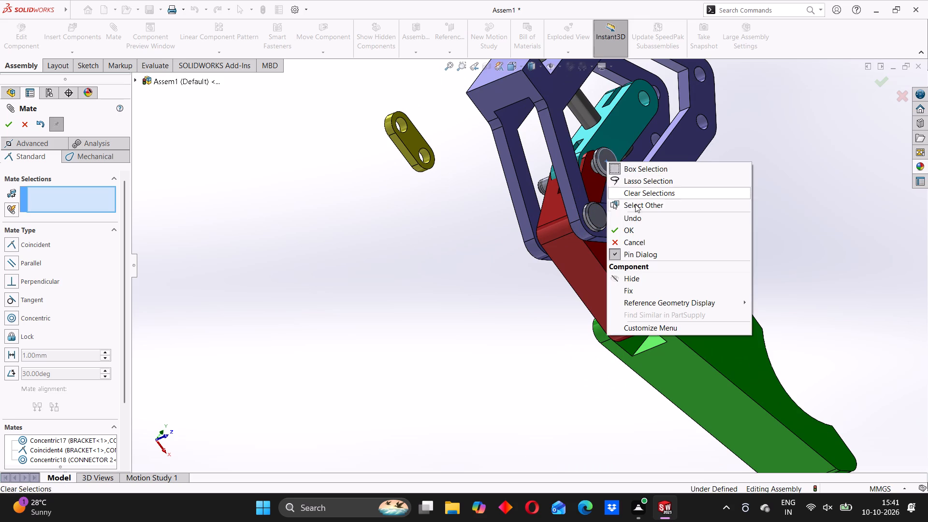
left_click(355, 248)
left_click(8, 126)
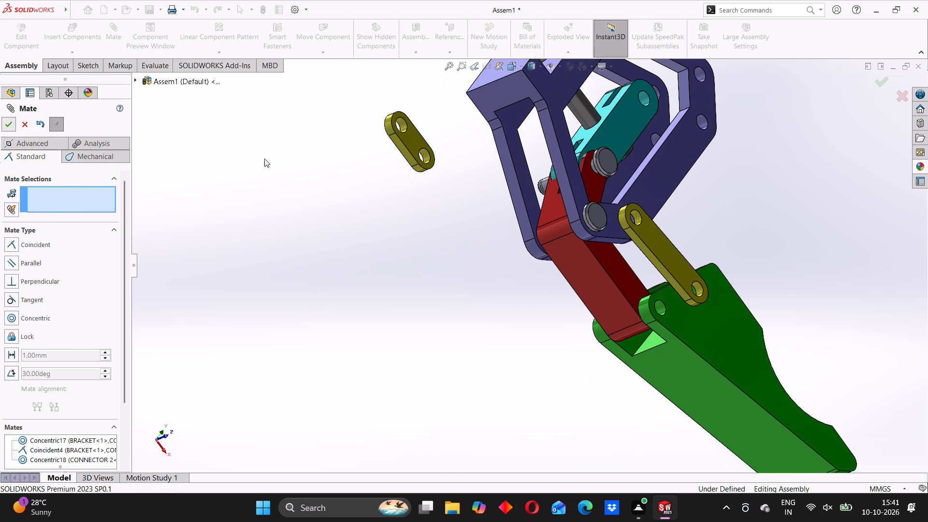
right_click(602, 167)
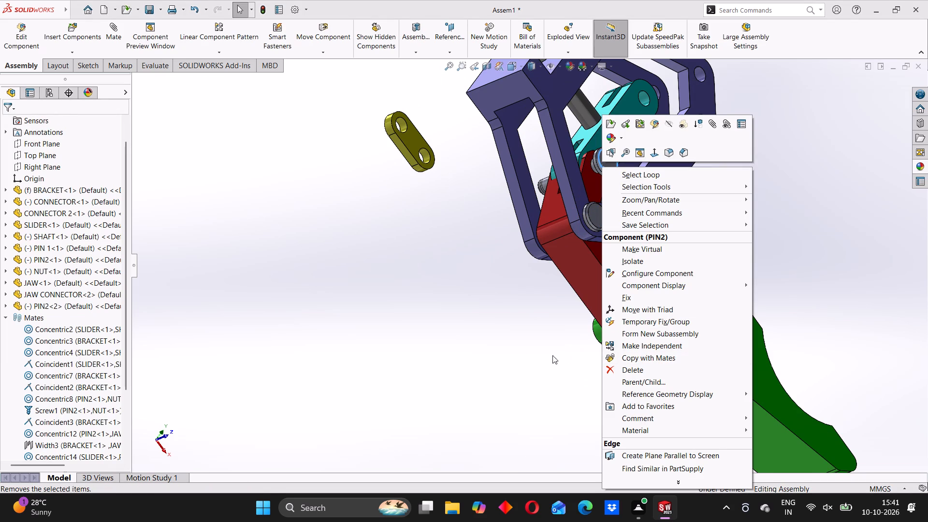
left_click(625, 373)
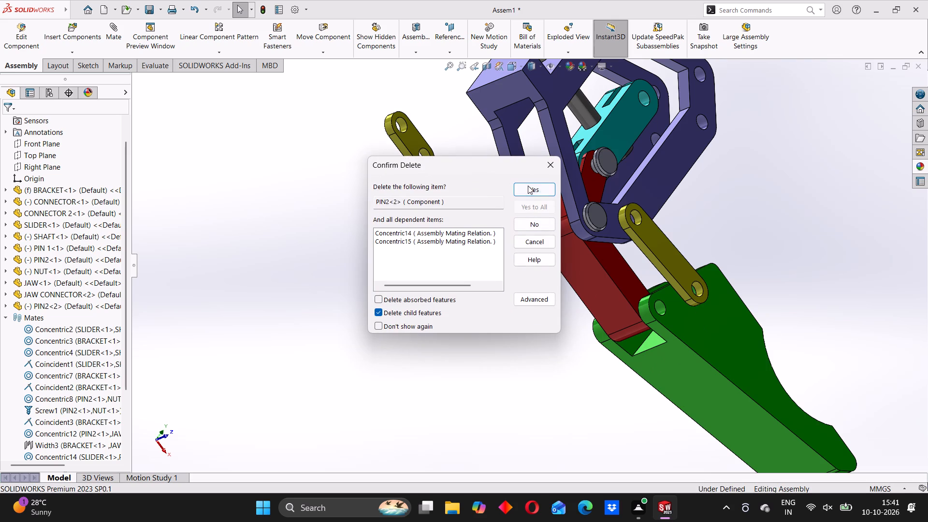
left_click(535, 187)
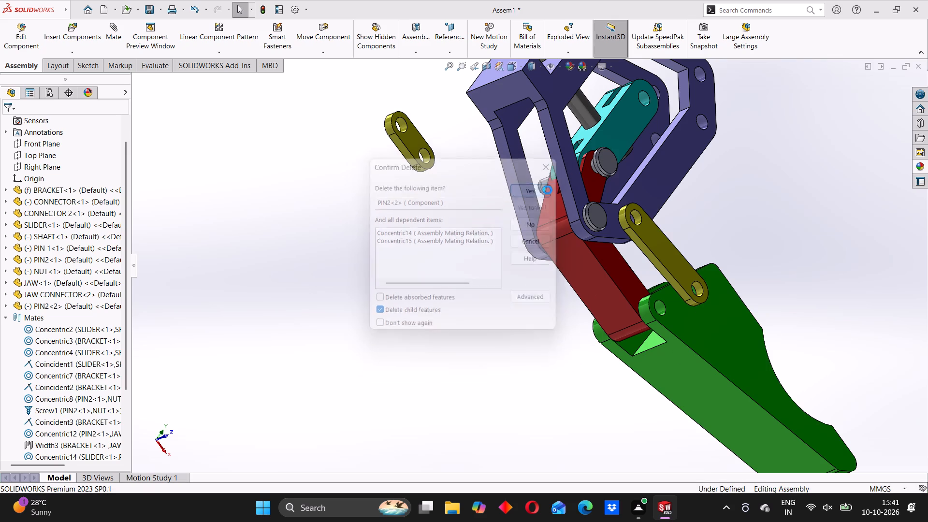
Insert the PIN3 part from the ASSEMBLY 15 folder and place it in clear space beside the BRACKET.
scroll(644, 204, "up", 2)
scroll(638, 243, "up", 3)
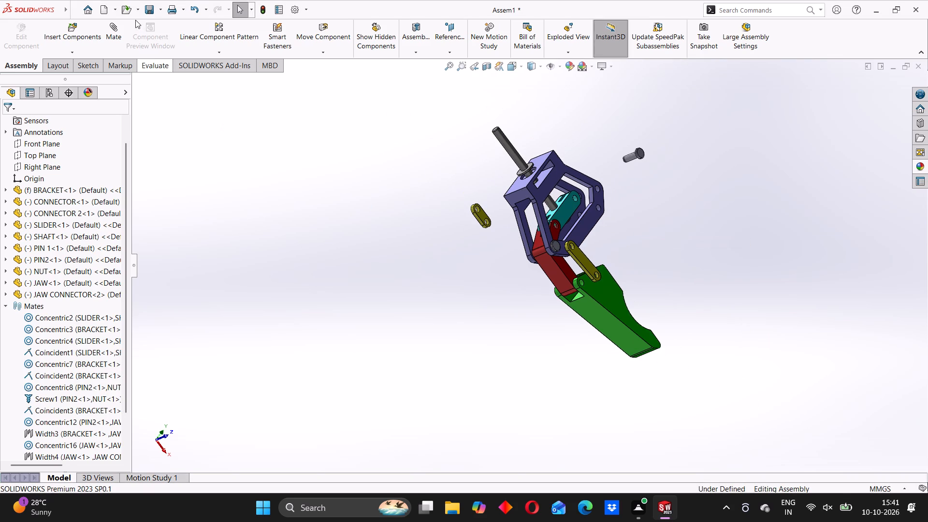
left_click(76, 33)
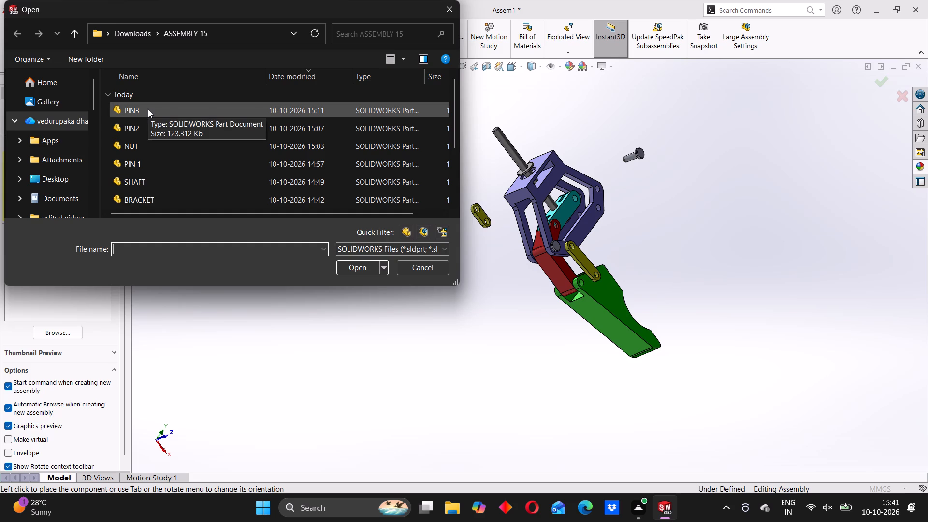
left_click(148, 109)
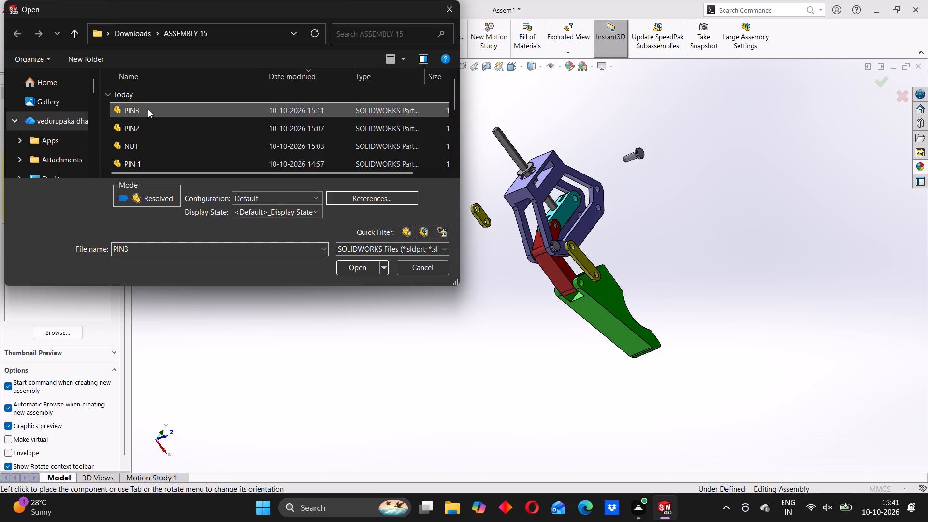
left_click(353, 268)
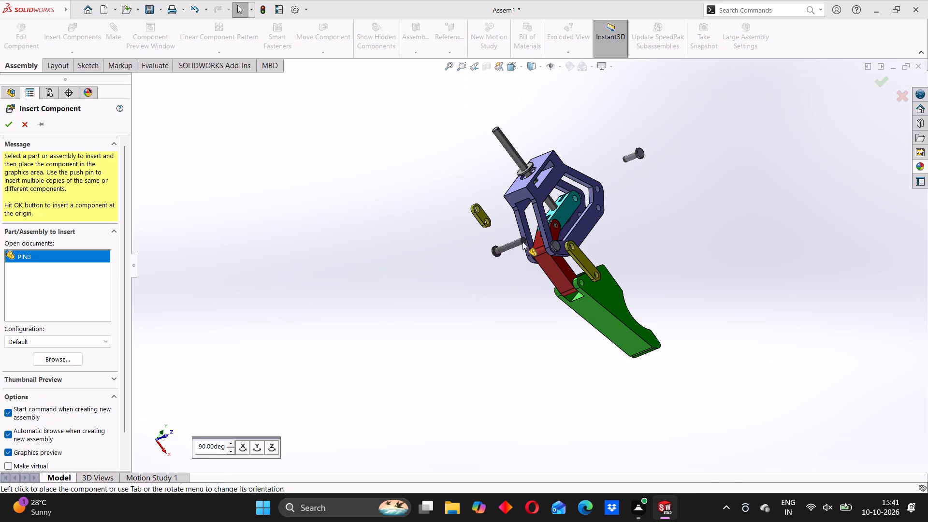
left_click(662, 177)
Reposition PIN3 beside the BRACKET and compare its orientation with the pin holes.
scroll(600, 210, "down", 2)
middle_click_drag(574, 233, 619, 217)
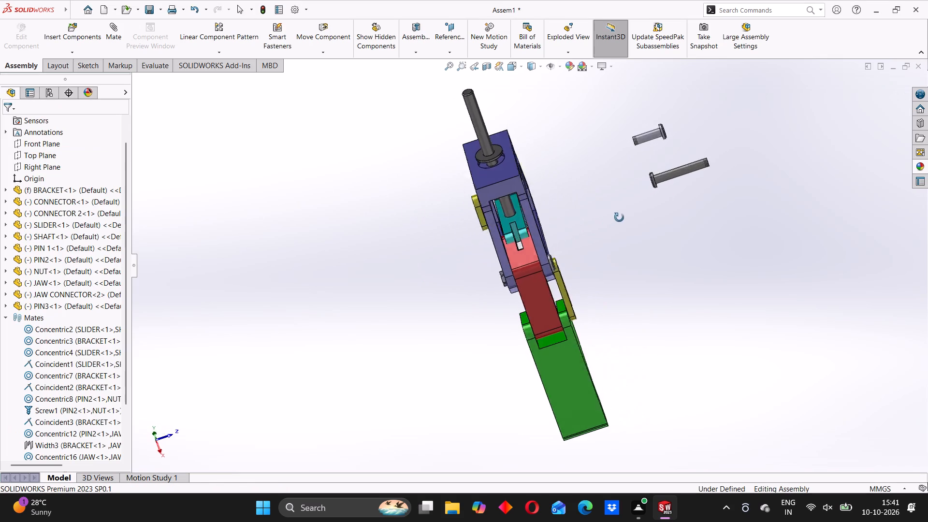
middle_click_drag(619, 217, 603, 238)
middle_click_drag(608, 247, 577, 231)
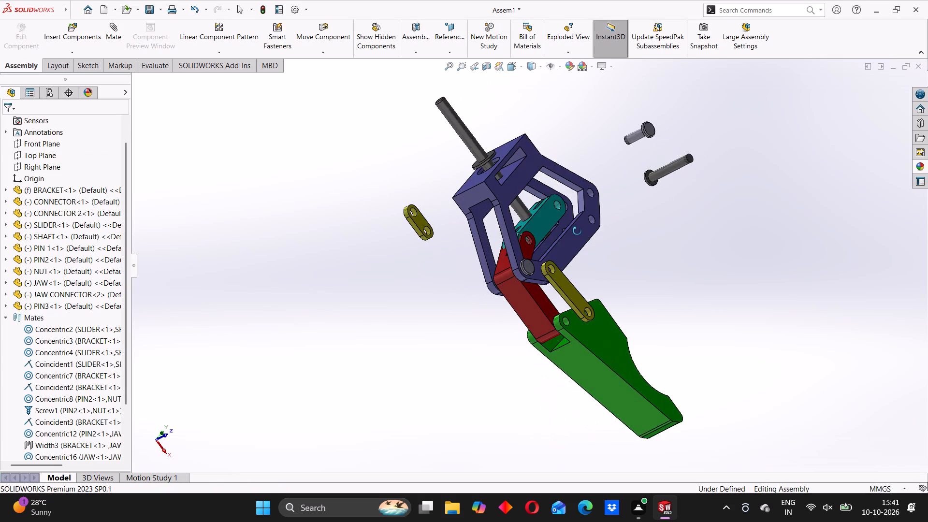
middle_click_drag(577, 231, 560, 227)
scroll(635, 183, "down", 1)
left_click_drag(667, 165, 651, 184)
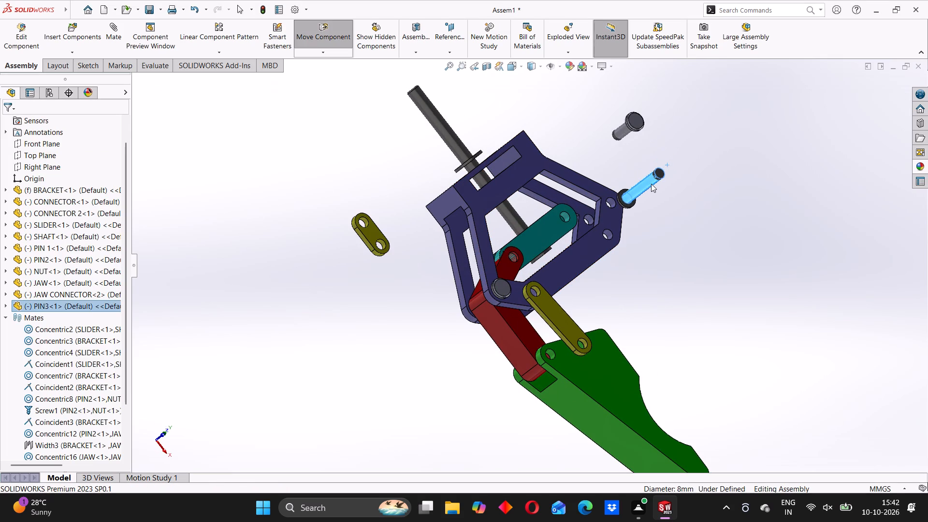
left_click_drag(651, 184, 657, 177)
left_click_drag(660, 174, 664, 168)
Rotate PIN3 freely beside the BRACKET so its threaded end points towards the linkage and its head faces away.
middle_click_drag(572, 237, 662, 200)
scroll(680, 251, "up", 3)
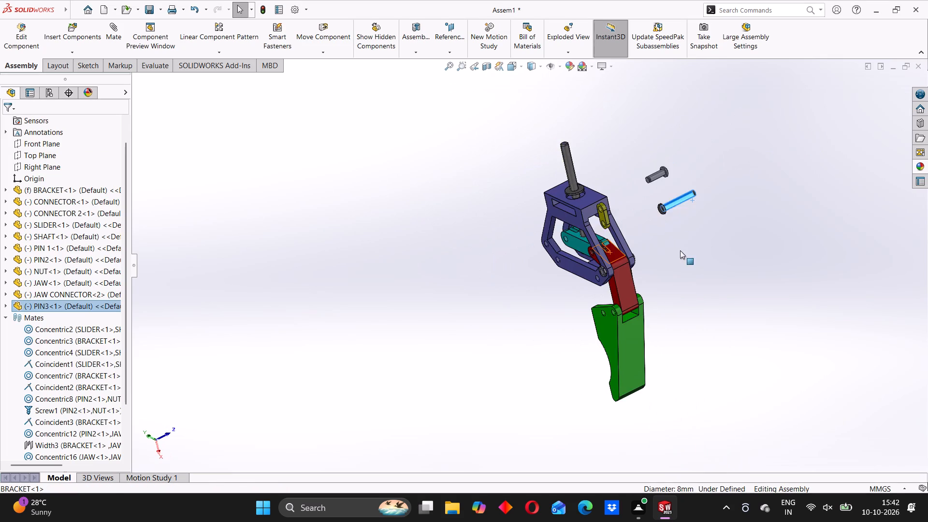
middle_click_drag(670, 262, 649, 277)
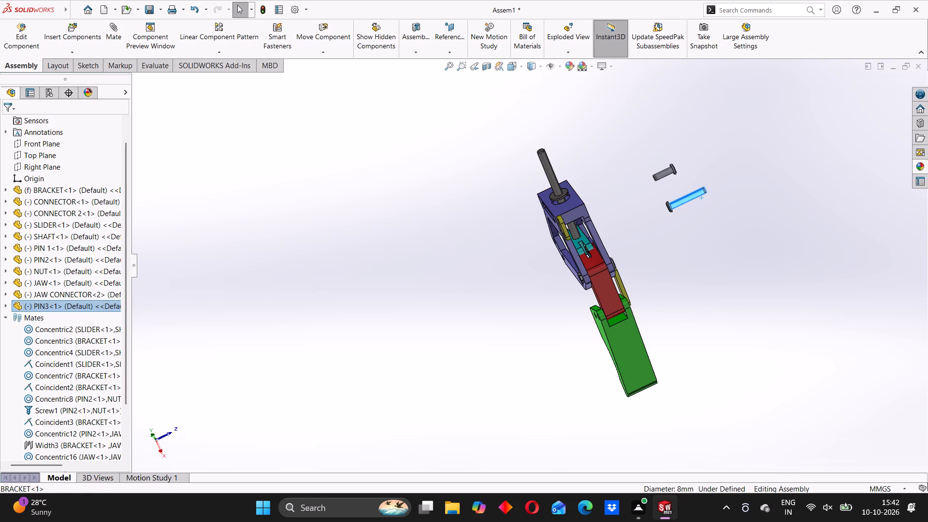
left_click(302, 56)
left_click(313, 75)
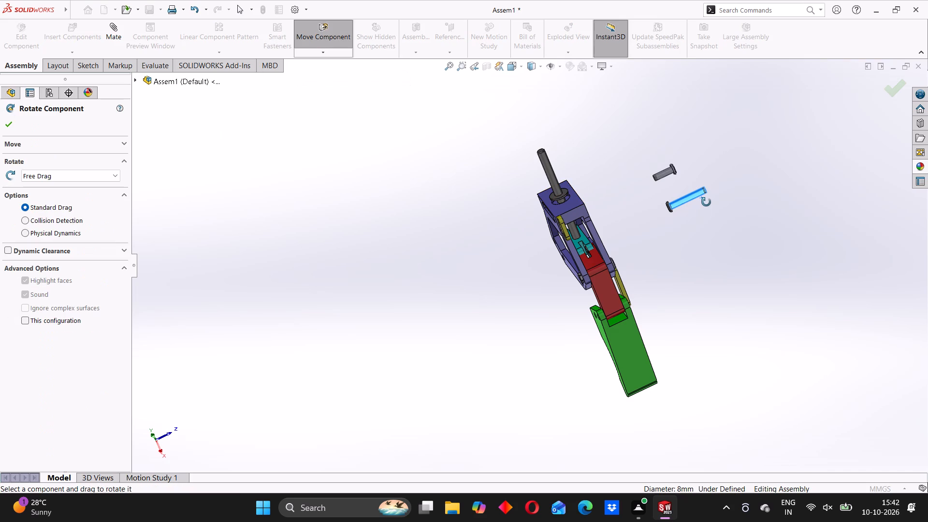
scroll(696, 207, "down", 5)
left_click_drag(647, 196, 437, 267)
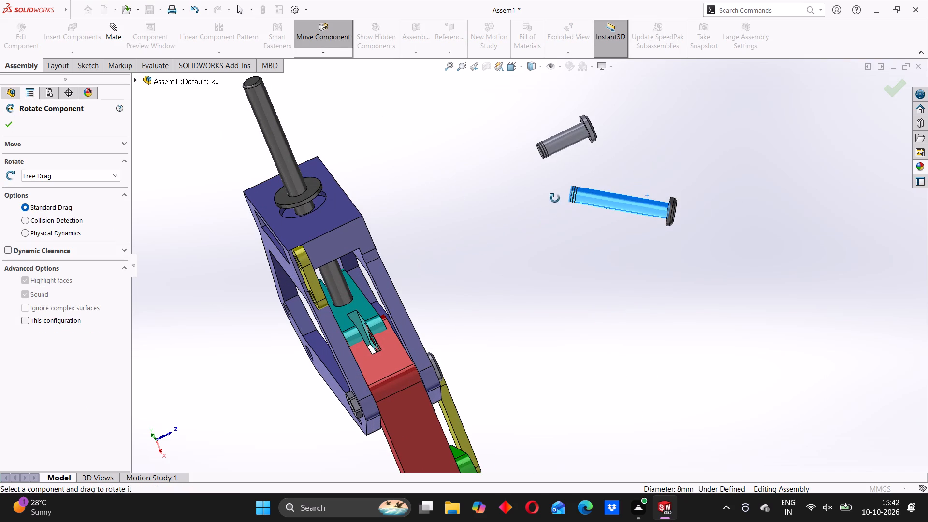
left_click_drag(577, 195, 626, 358)
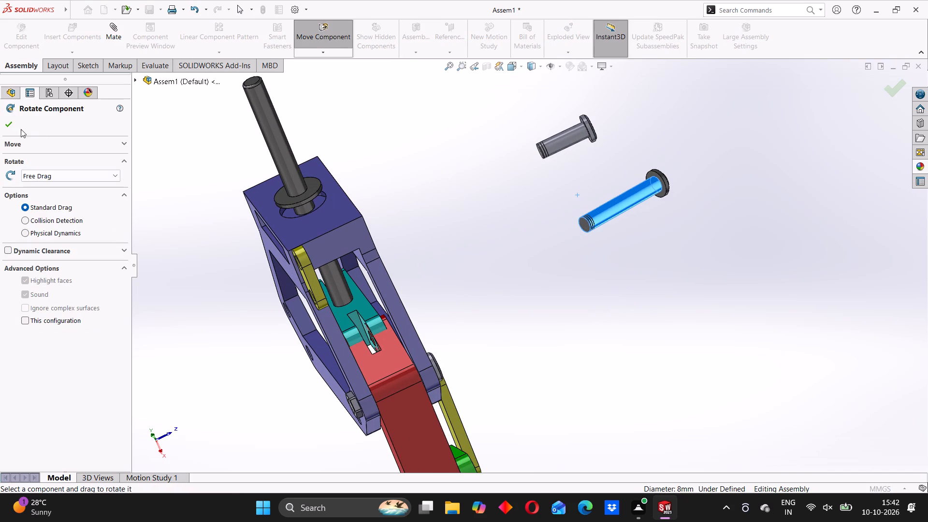
left_click(13, 127)
Add a concentric mate between the JAW CONNECTOR's upper hole and PIN3's cylindrical face.
scroll(657, 277, "up", 1)
middle_click_drag(627, 262, 574, 324)
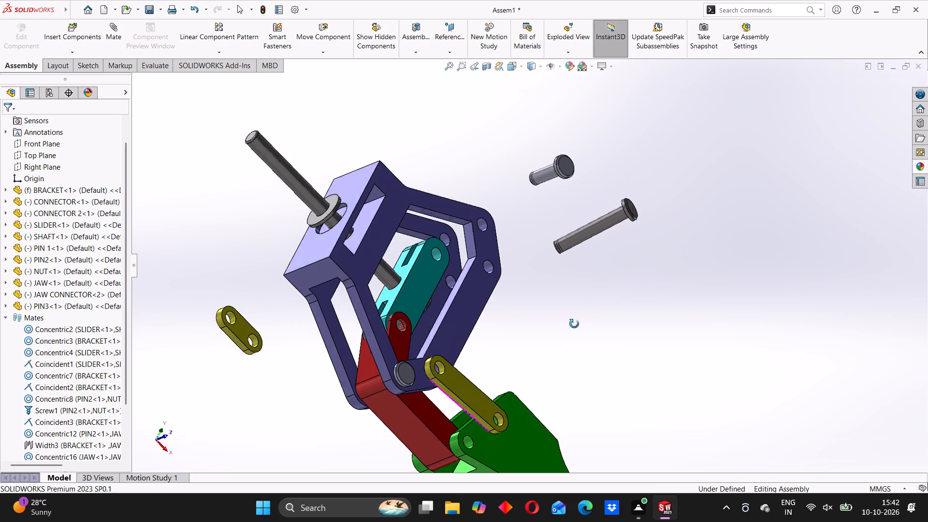
middle_click_drag(574, 324, 574, 324)
scroll(590, 270, "up", 2)
middle_click_drag(546, 272, 549, 306)
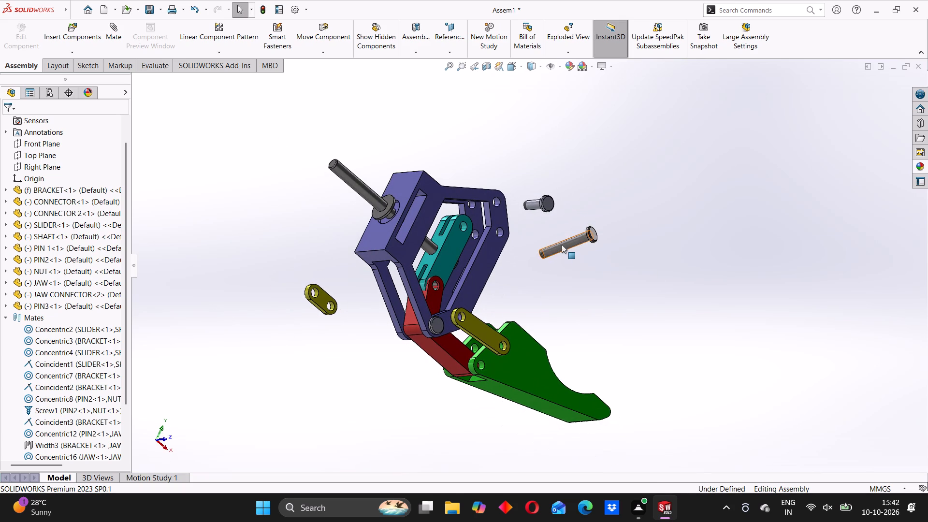
left_click(563, 244)
scroll(442, 281, "down", 6)
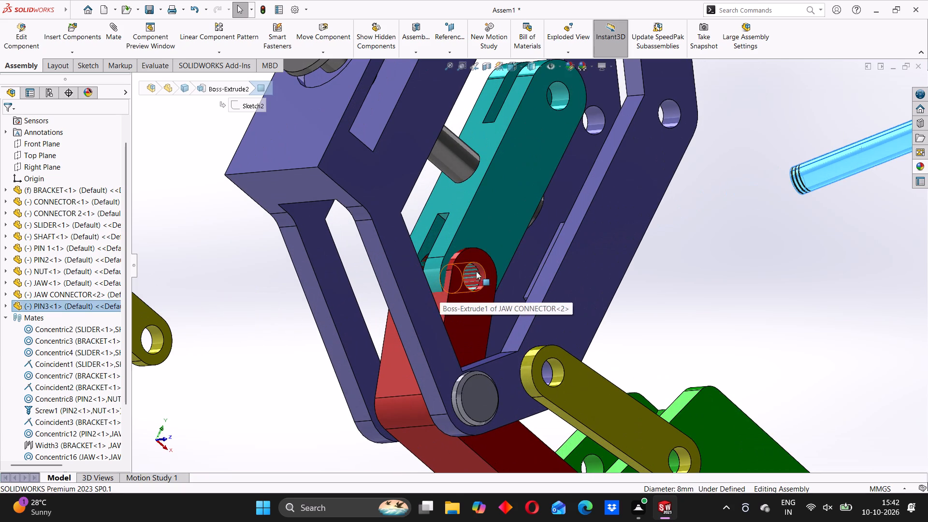
left_click(479, 267)
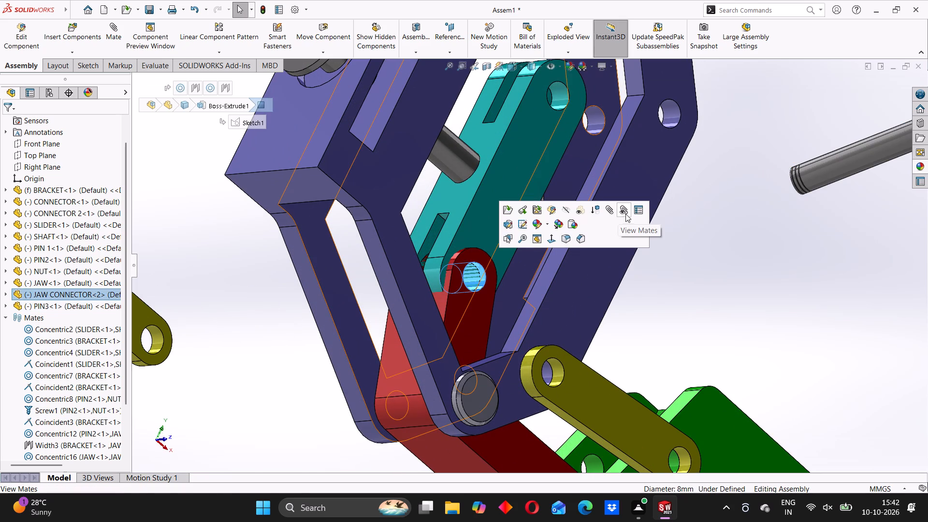
left_click(608, 212)
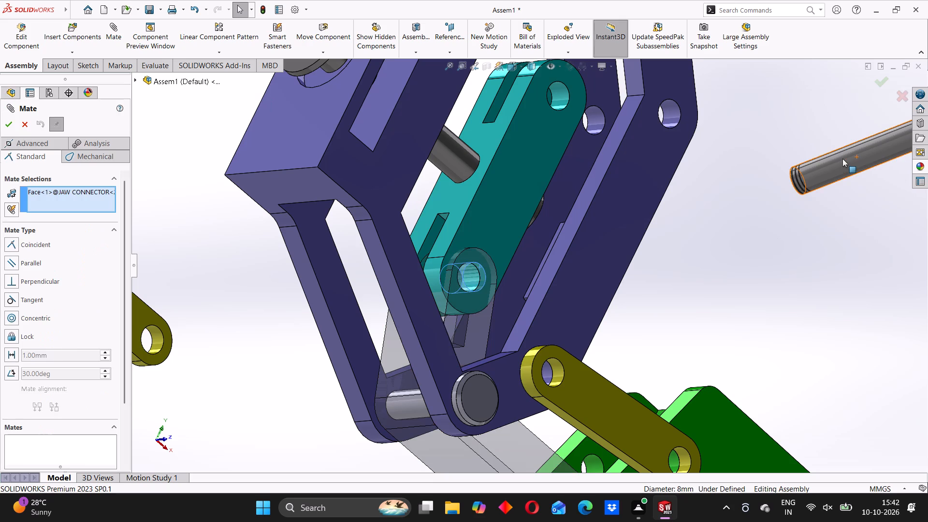
left_click(842, 159)
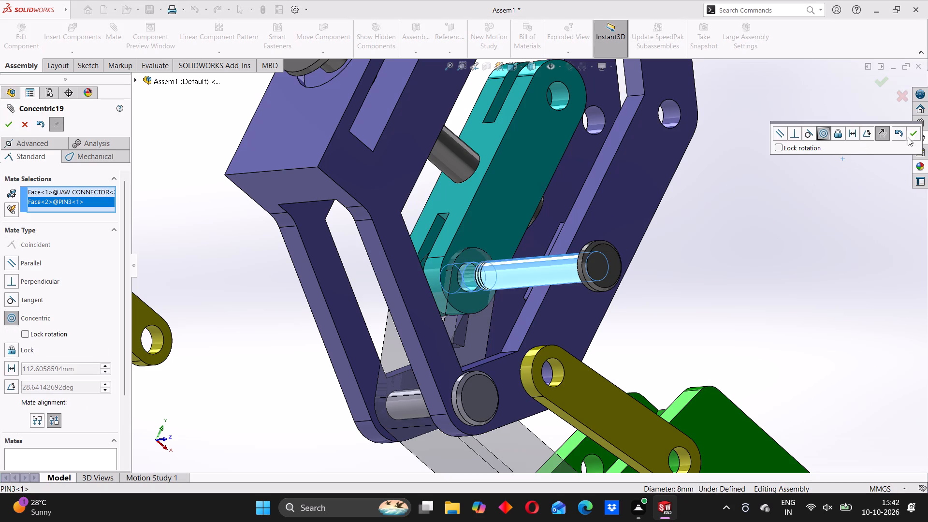
left_click(911, 132)
Slide PIN3 along its axis through the JAW CONNECTOR, and pull it back out until the hole is clear.
middle_click_drag(539, 275, 598, 265)
left_click_drag(587, 263, 516, 272)
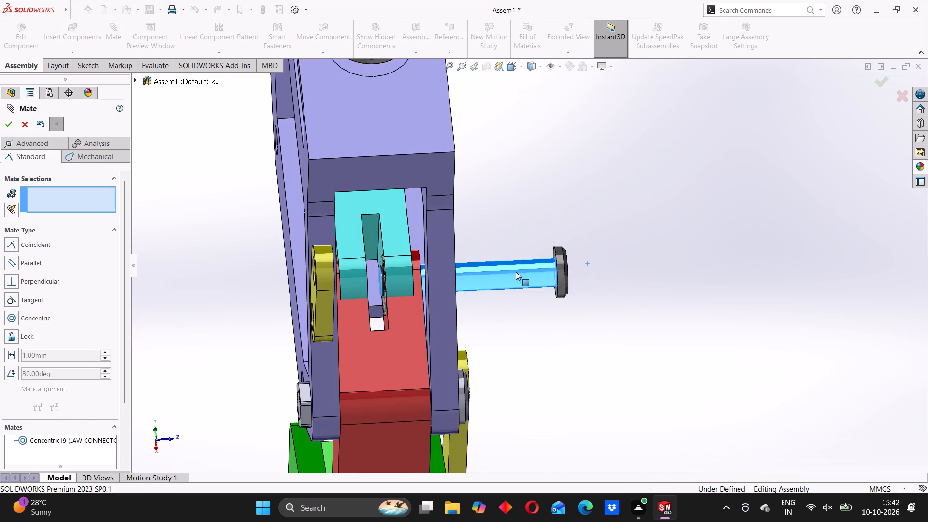
left_click_drag(516, 272, 429, 261)
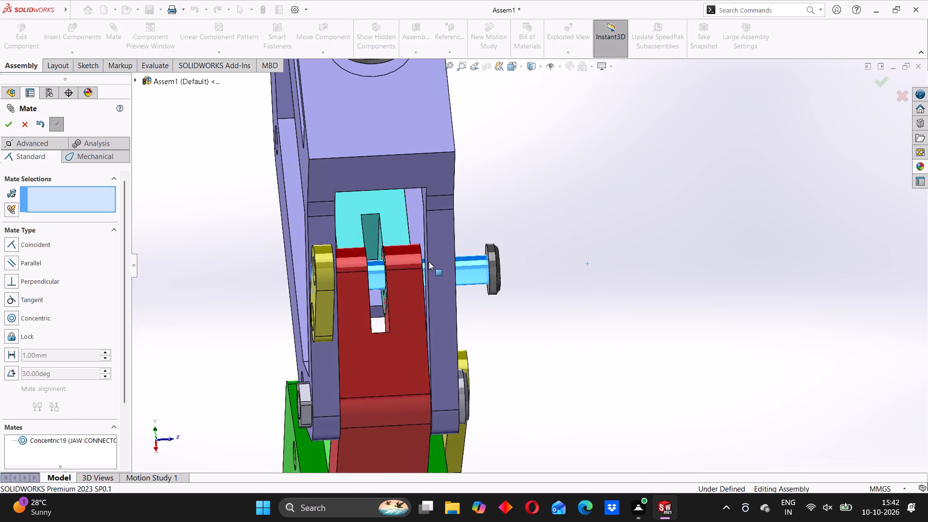
left_click_drag(429, 261, 448, 259)
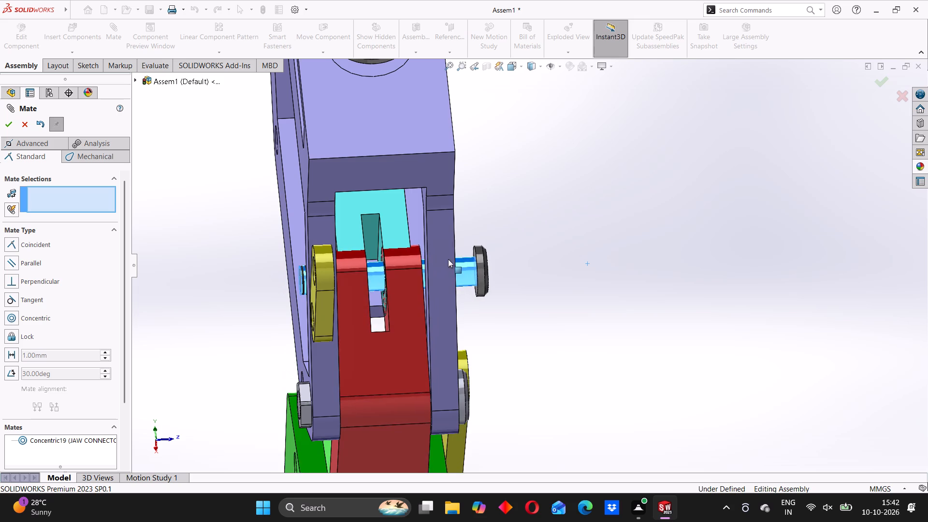
left_click_drag(448, 259, 489, 244)
middle_click_drag(537, 293, 495, 317)
scroll(464, 281, "down", 4)
middle_click_drag(480, 263, 481, 297)
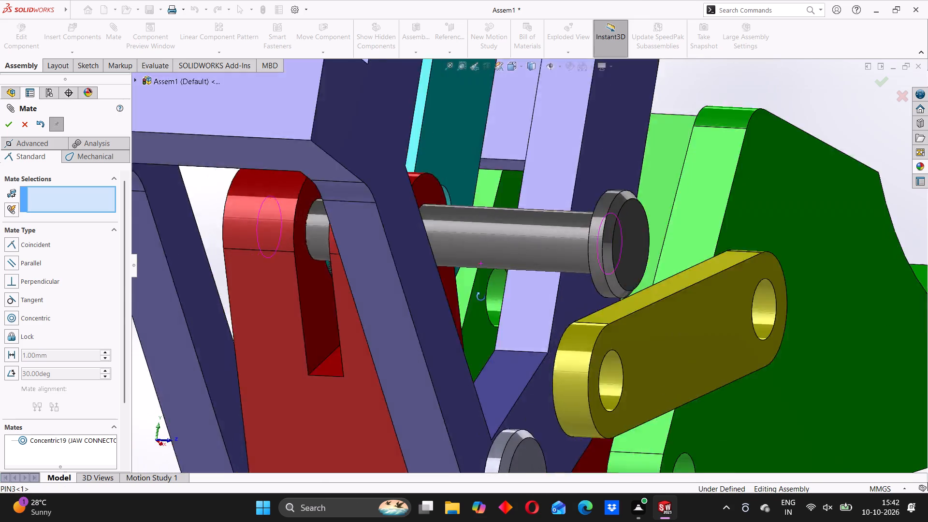
middle_click_drag(481, 297, 460, 293)
left_click_drag(499, 238, 631, 246)
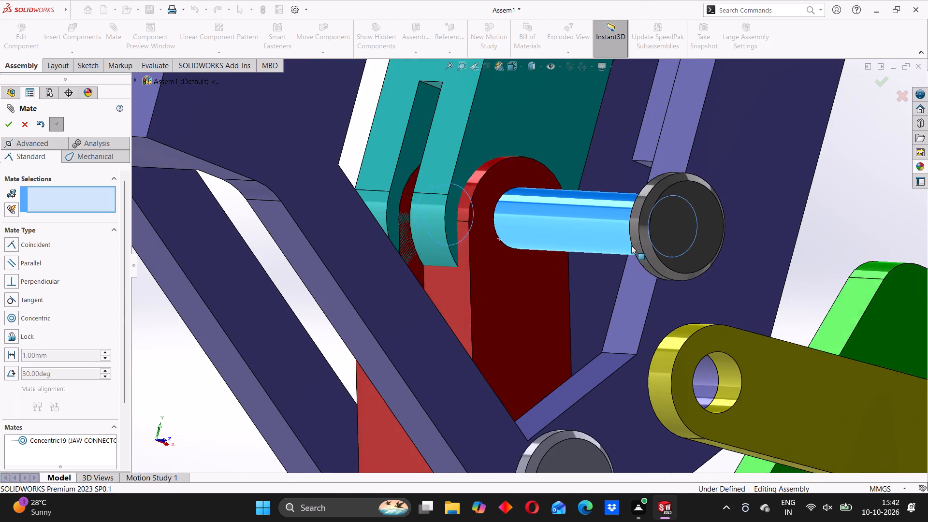
left_click_drag(631, 246, 586, 249)
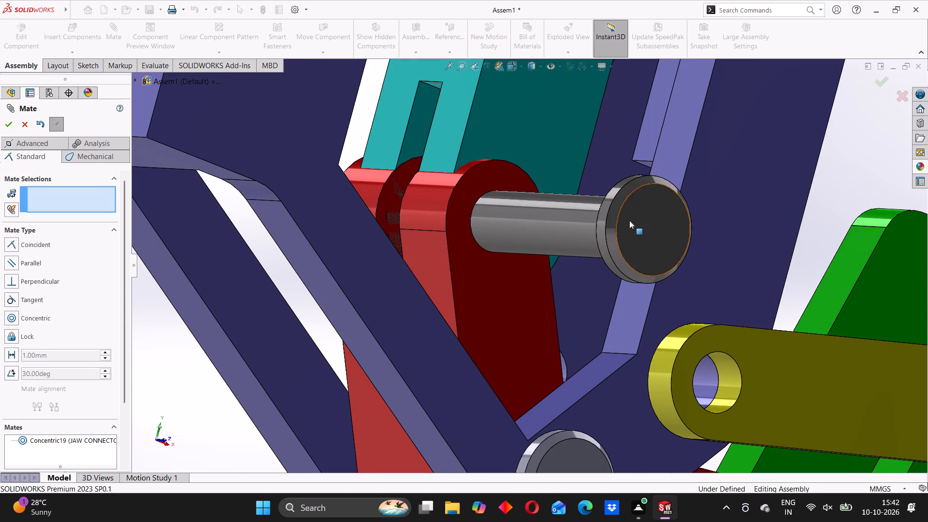
left_click_drag(630, 218, 684, 190)
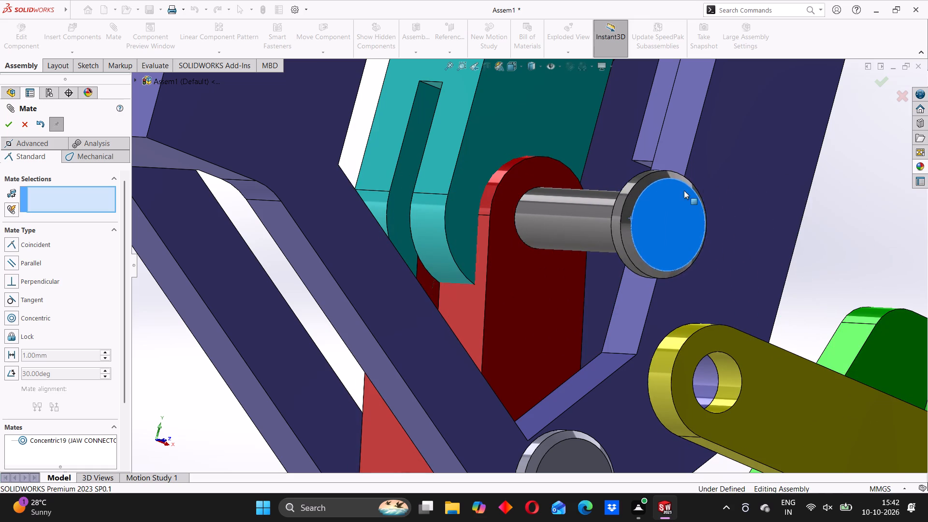
left_click_drag(684, 190, 818, 113)
Add a concentric mate between PIN3's cylindrical face and the SLIDER's hole behind the JAW CONNECTOR.
scroll(506, 219, "down", 2)
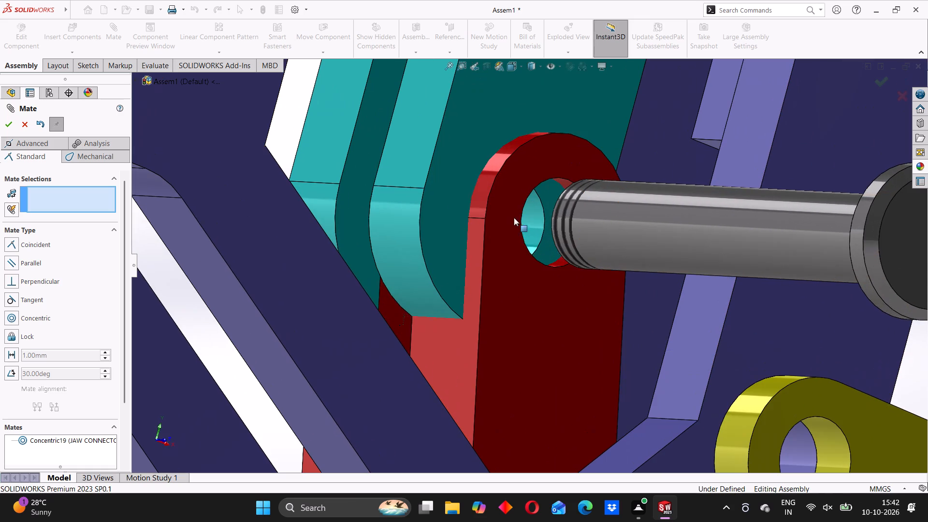
middle_click_drag(551, 224, 571, 248)
left_click_drag(508, 189, 480, 196)
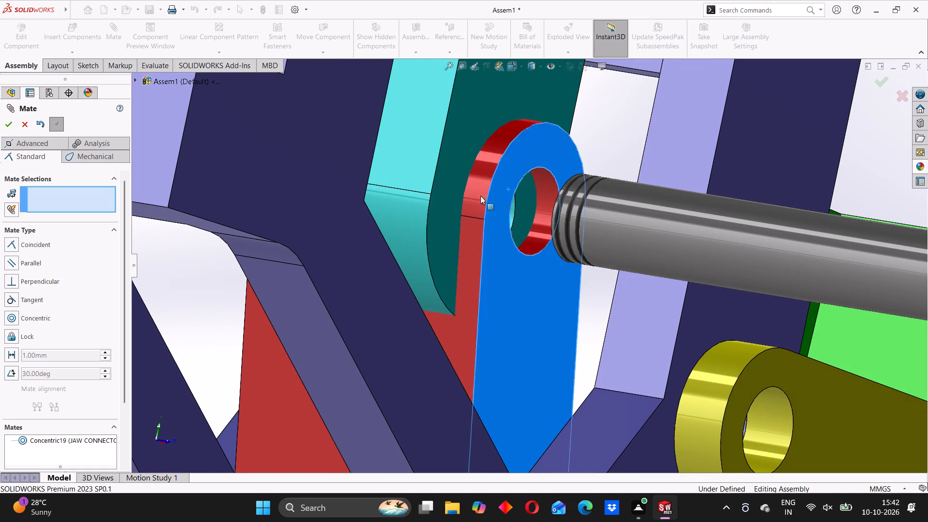
left_click_drag(480, 196, 476, 181)
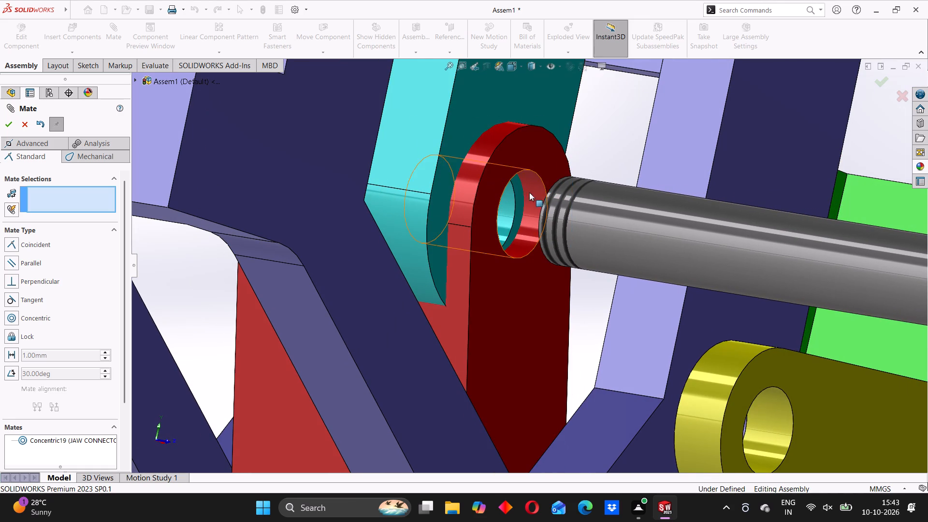
left_click(666, 246)
left_click(510, 203)
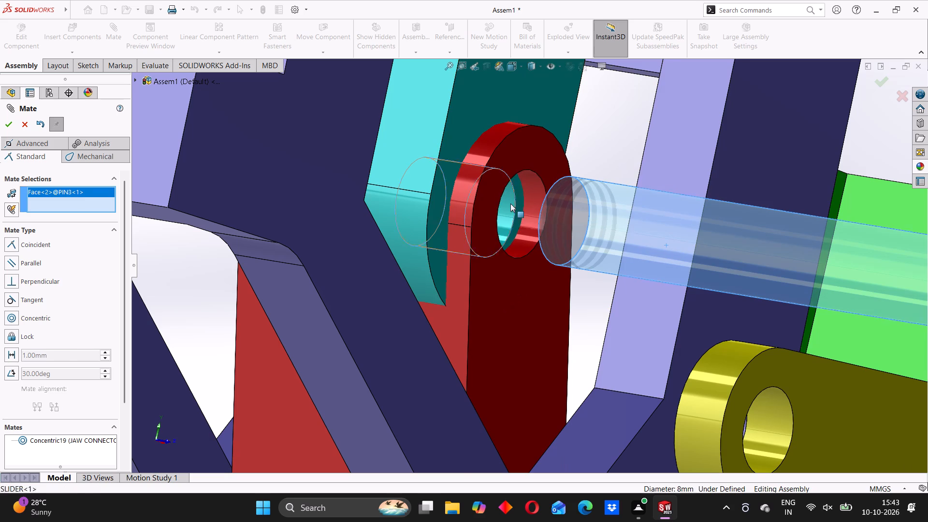
left_click(656, 177)
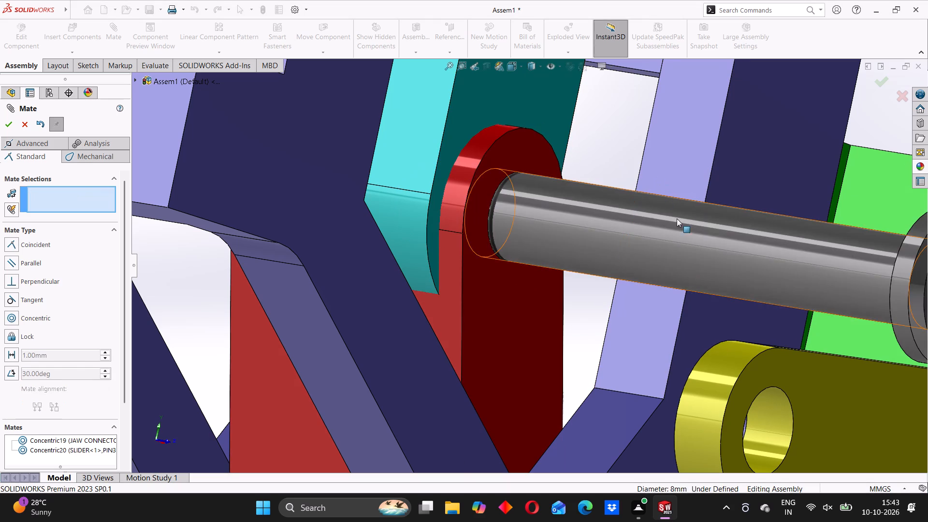
Seat PIN3 with a coincident mate between the underside of its head and the JAW CONNECTOR's outer side face.
left_click_drag(708, 234, 559, 186)
scroll(615, 220, "up", 2)
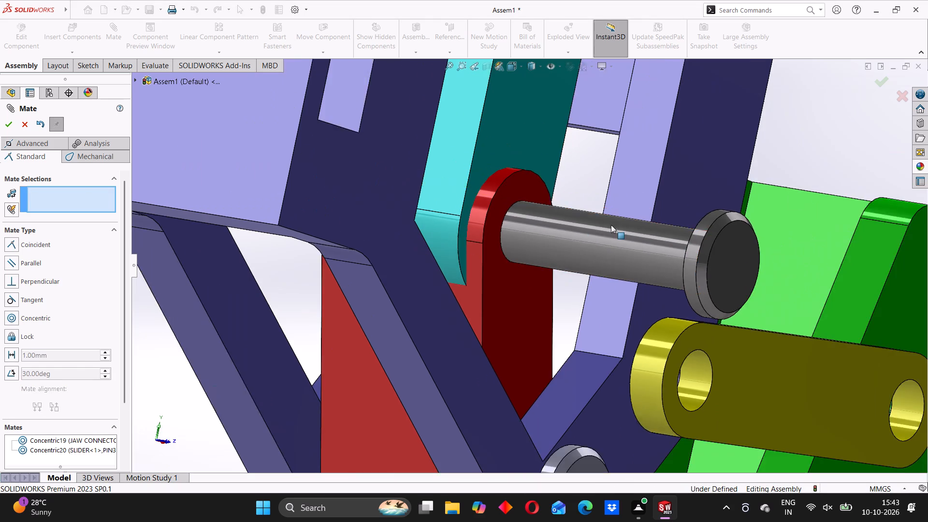
middle_click_drag(588, 237, 644, 254)
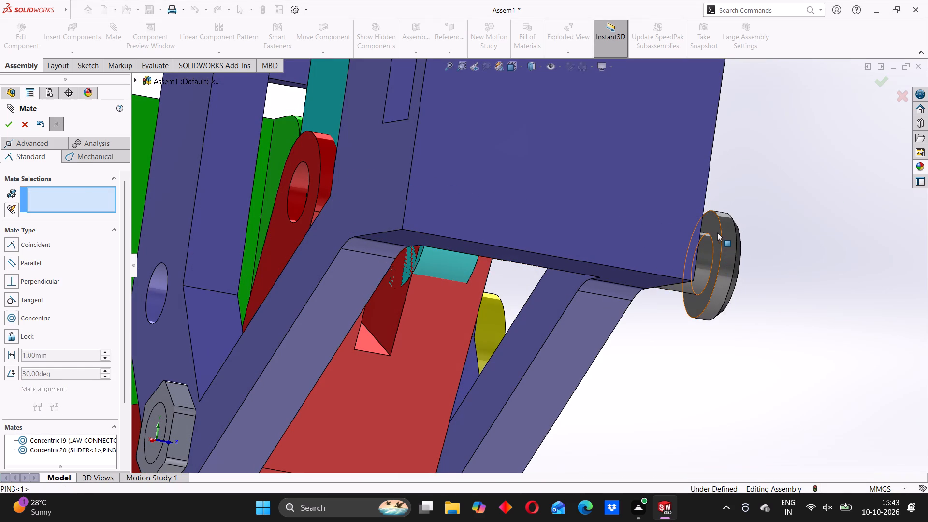
left_click(717, 232)
middle_click_drag(753, 274, 670, 305)
left_click(600, 207)
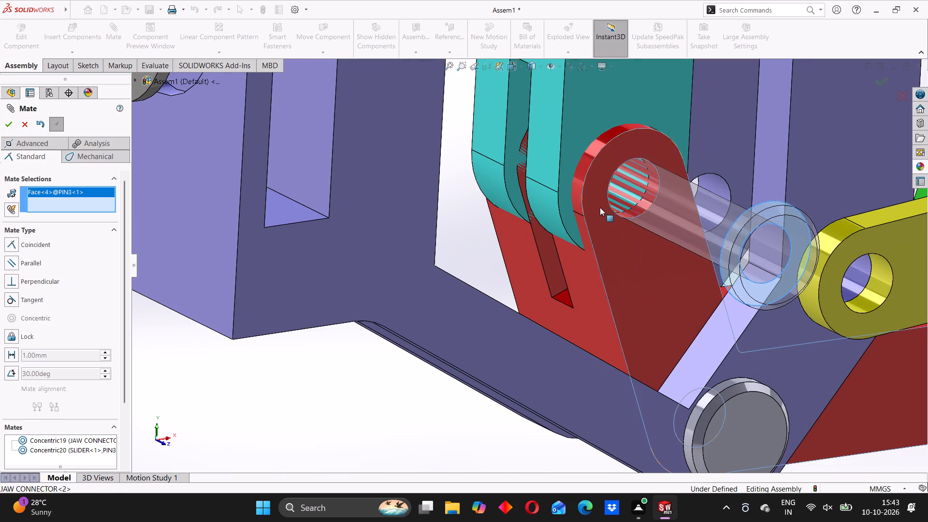
left_click(736, 185)
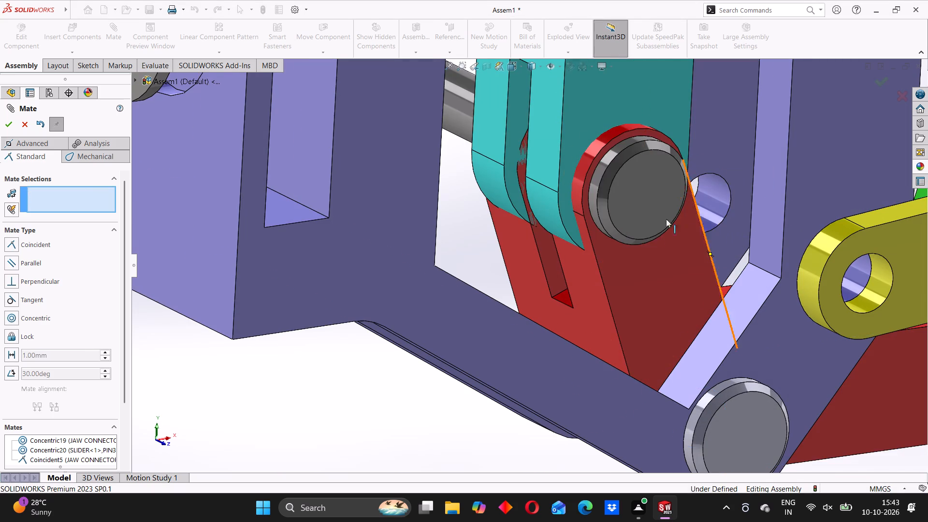
Examine the linkage from both sides, checking PIN3's seated head and its protruding threaded end.
scroll(633, 249, "up", 5)
middle_click_drag(539, 256, 639, 201)
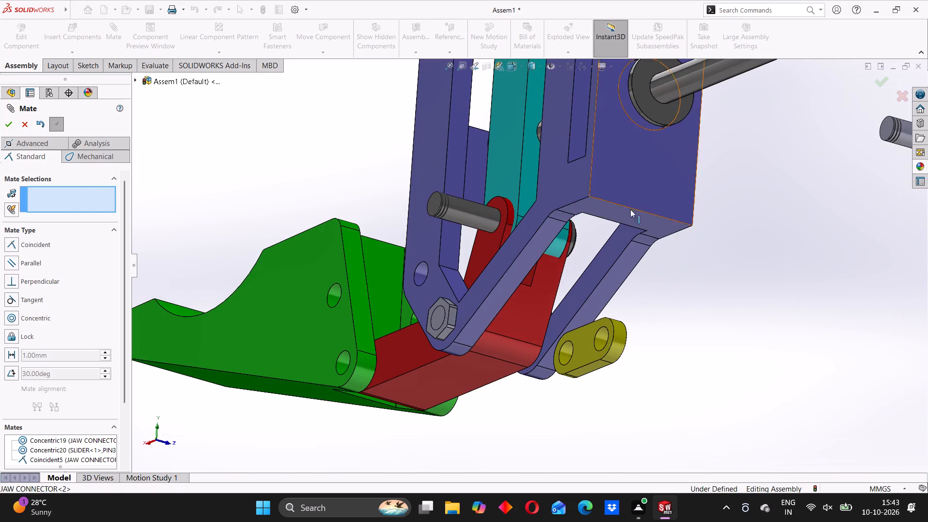
scroll(540, 262, "up", 3)
middle_click_drag(541, 263, 448, 297)
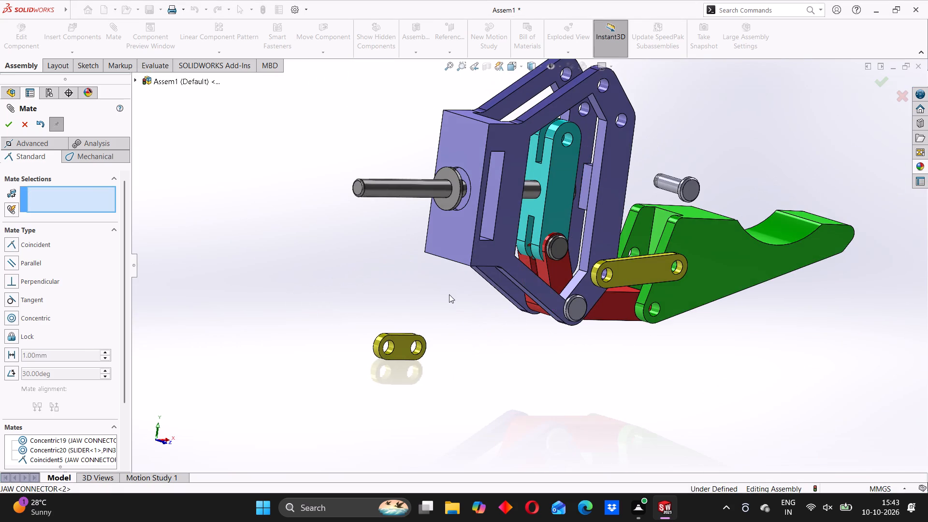
middle_click_drag(533, 266, 512, 90)
middle_click_drag(542, 359, 573, 229)
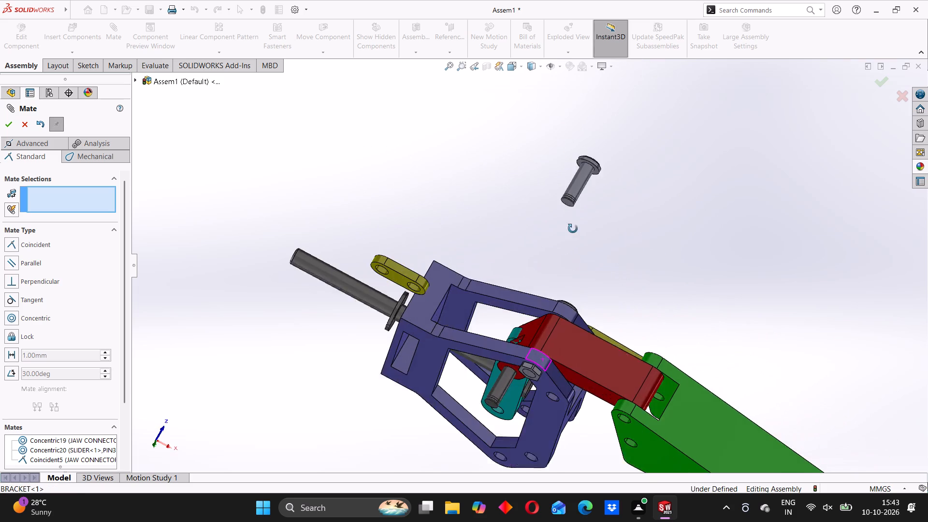
middle_click_drag(573, 229, 533, 339)
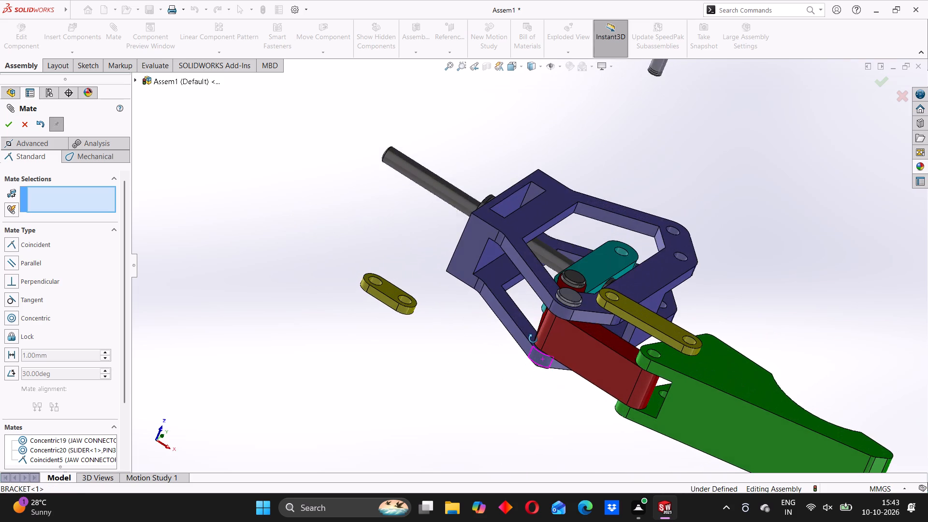
middle_click_drag(533, 339, 634, 303)
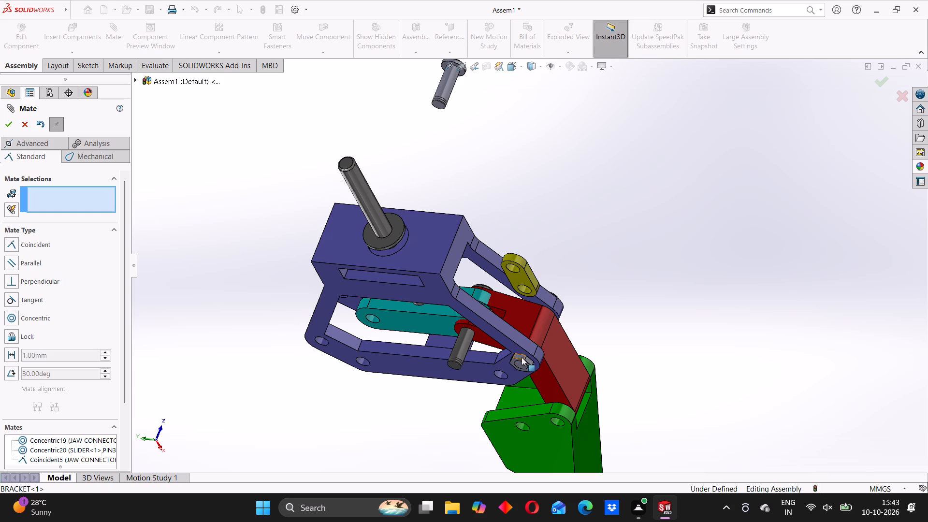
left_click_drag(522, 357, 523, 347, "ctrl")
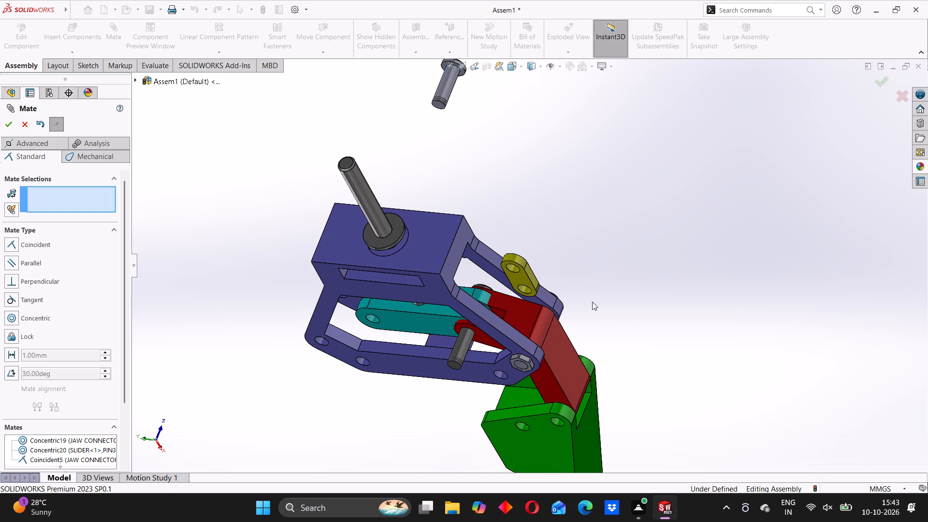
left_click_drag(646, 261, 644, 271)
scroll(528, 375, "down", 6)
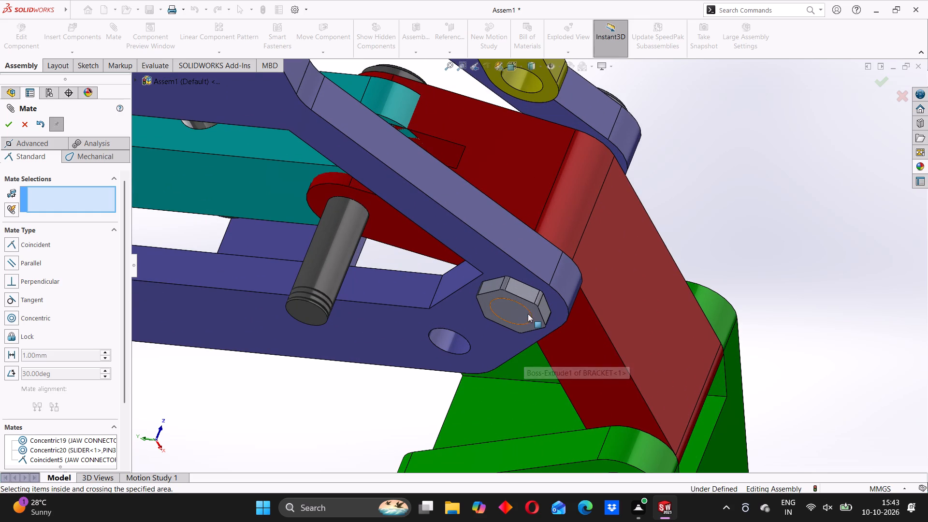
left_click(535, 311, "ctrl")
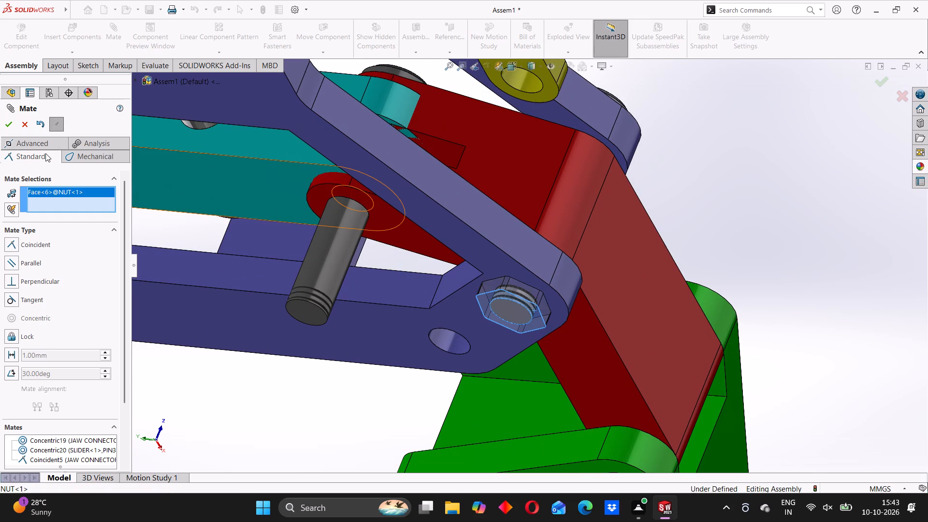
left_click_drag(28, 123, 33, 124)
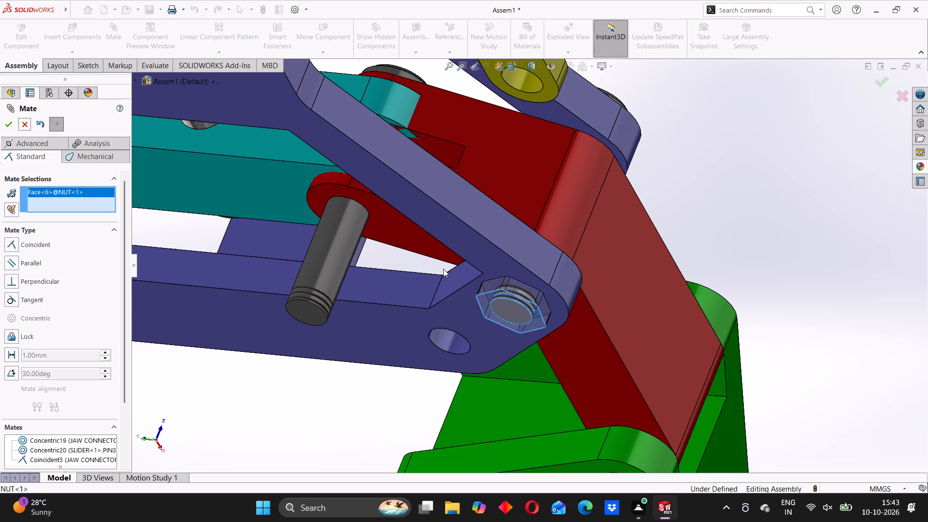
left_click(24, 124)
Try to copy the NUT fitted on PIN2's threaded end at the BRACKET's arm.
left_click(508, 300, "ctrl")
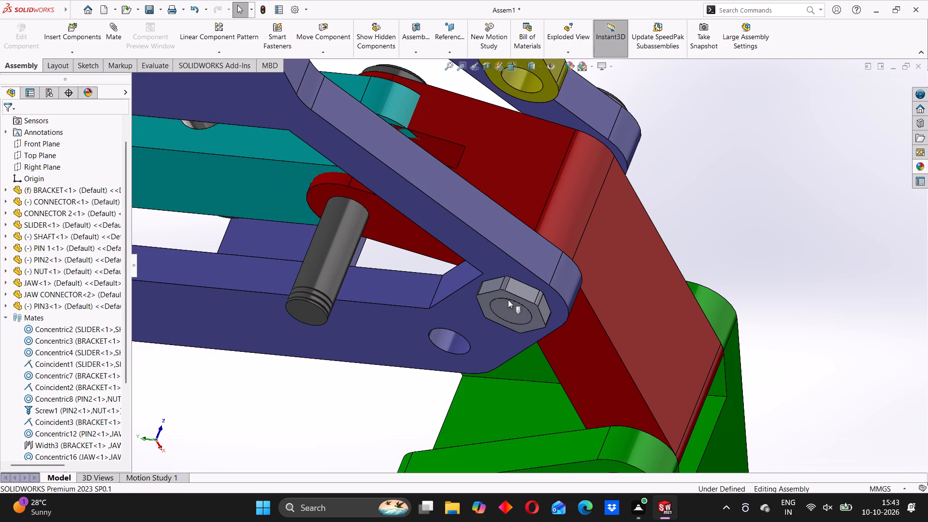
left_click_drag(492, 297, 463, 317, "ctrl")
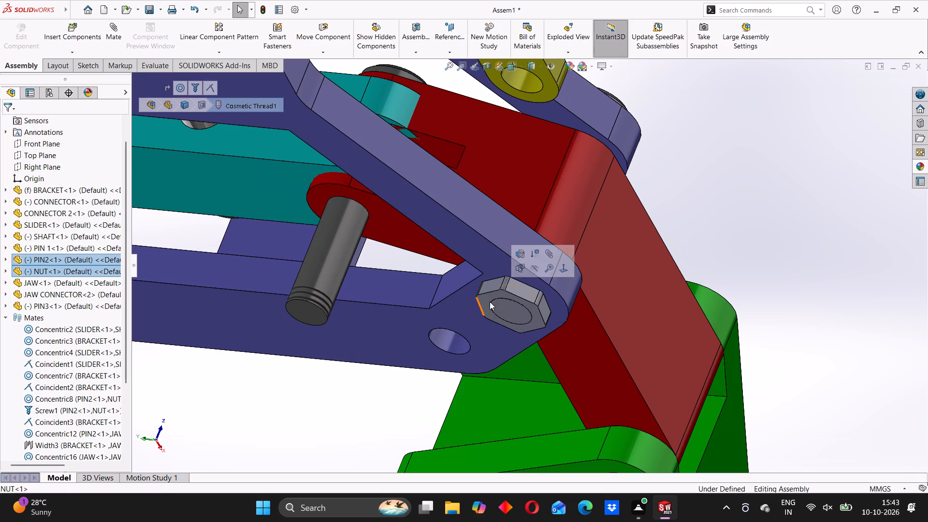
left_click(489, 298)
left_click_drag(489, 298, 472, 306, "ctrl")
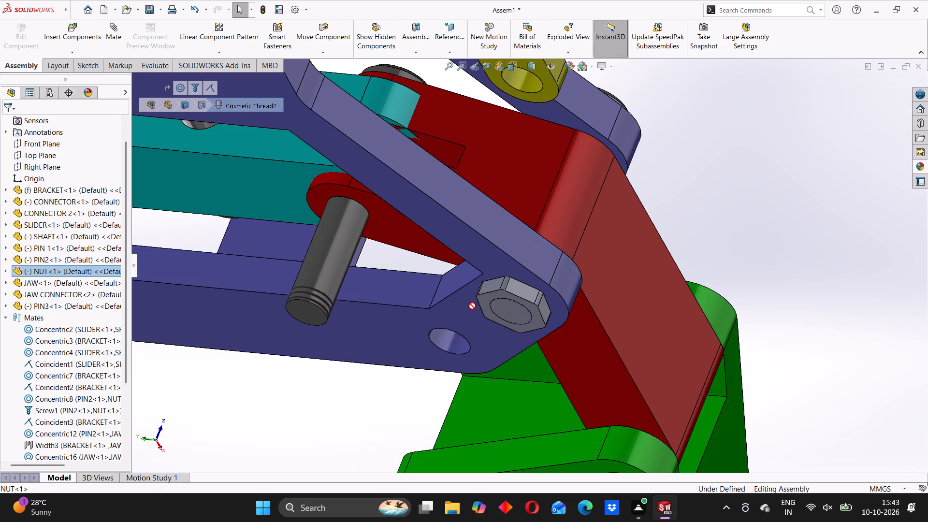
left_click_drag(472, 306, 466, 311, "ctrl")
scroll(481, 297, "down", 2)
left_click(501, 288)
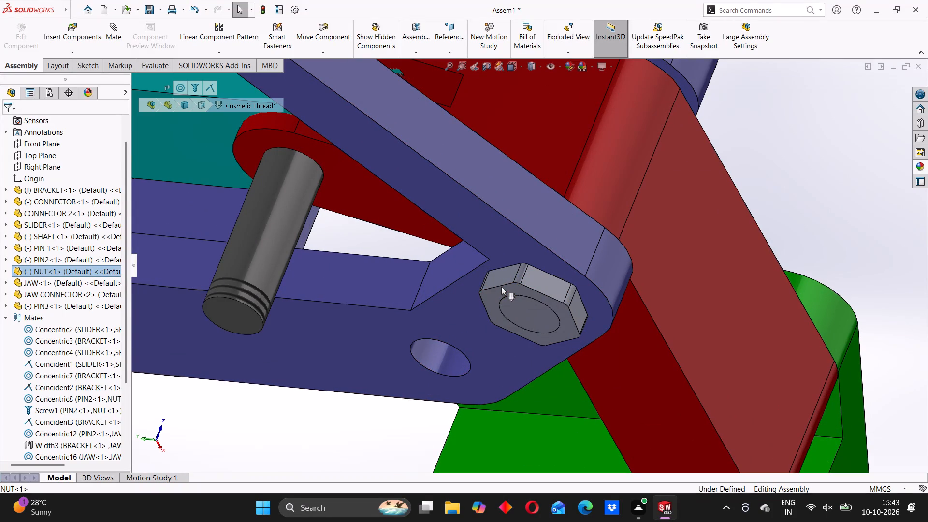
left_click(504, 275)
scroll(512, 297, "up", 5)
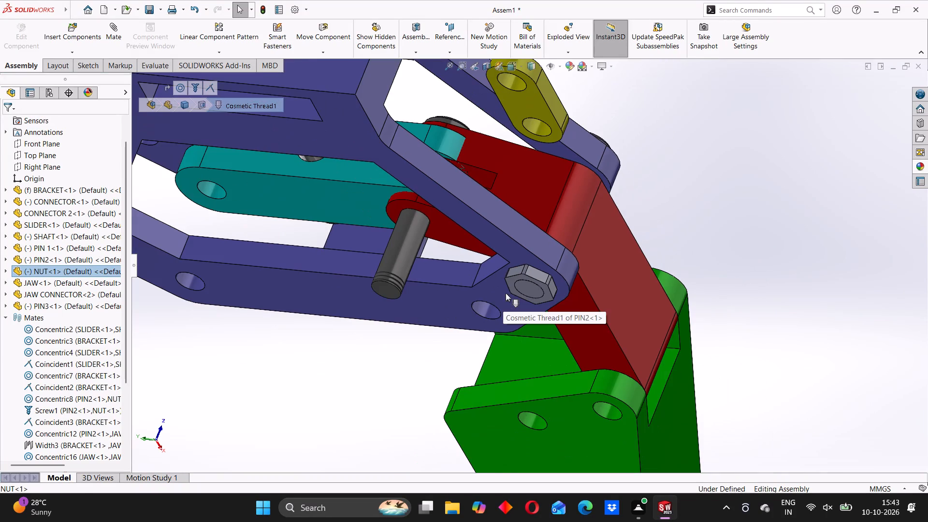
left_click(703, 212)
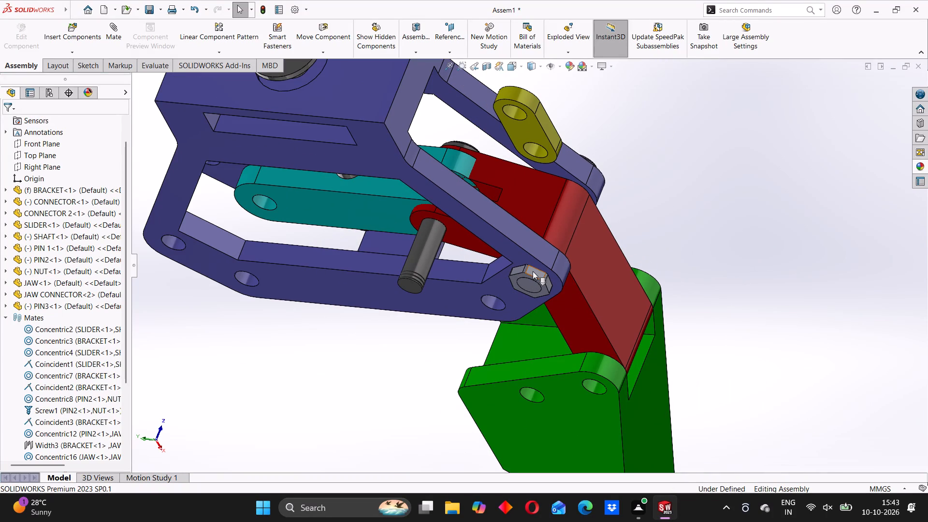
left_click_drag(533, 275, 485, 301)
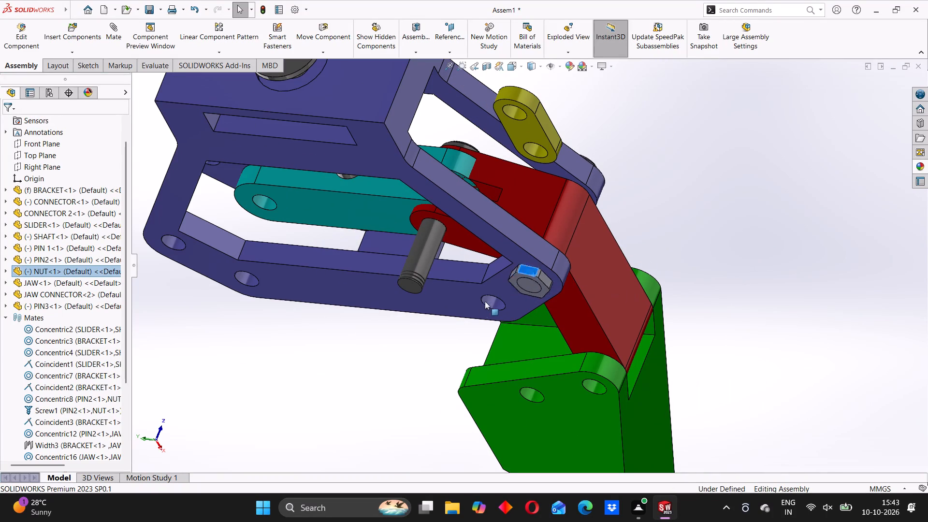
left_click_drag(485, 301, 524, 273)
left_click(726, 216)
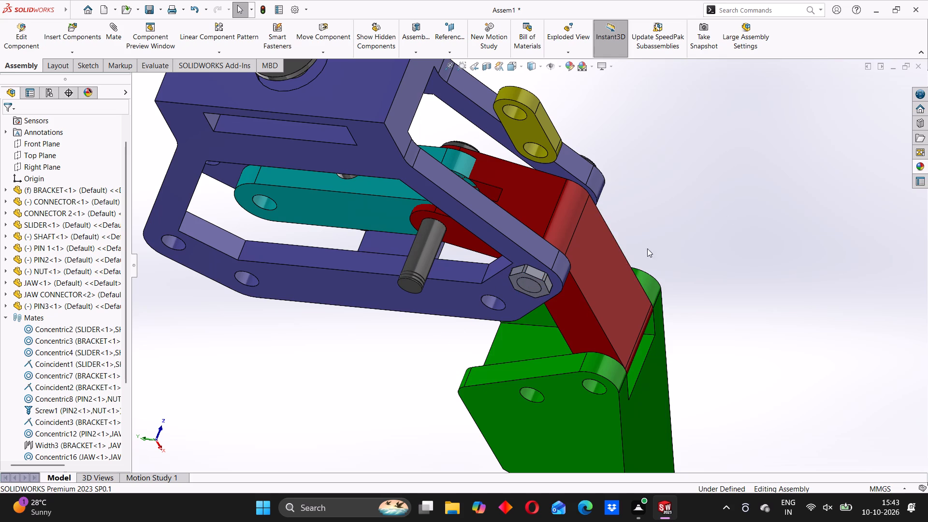
Copy the NUT on PIN2 by one of its outer flats, placing the second instance in open space beside the BRACKET.
scroll(527, 276, "down", 4)
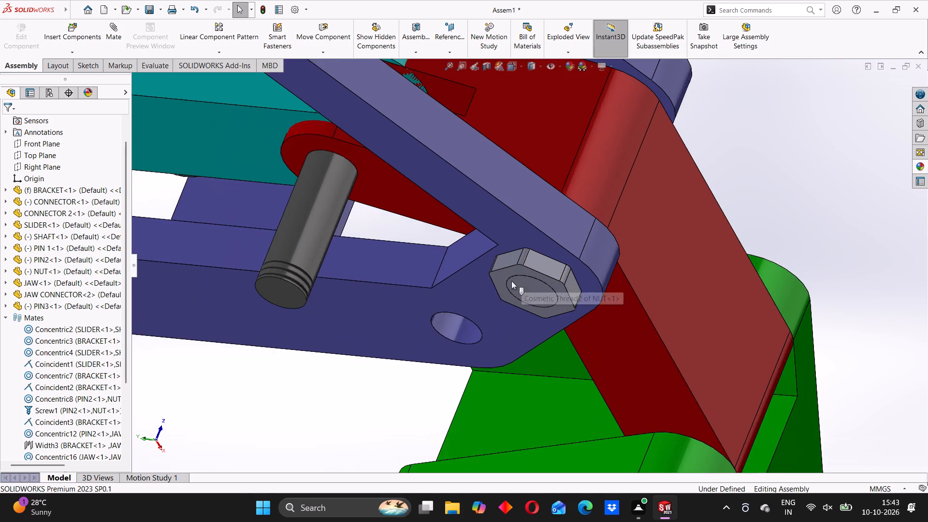
middle_click_drag(511, 281, 559, 316)
left_click(524, 269)
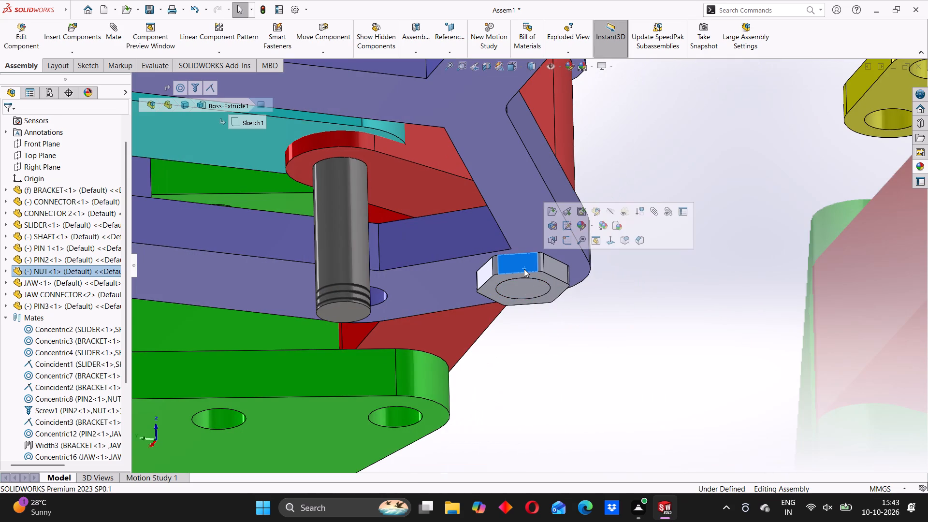
left_click_drag(521, 262, 498, 321, "ctrl")
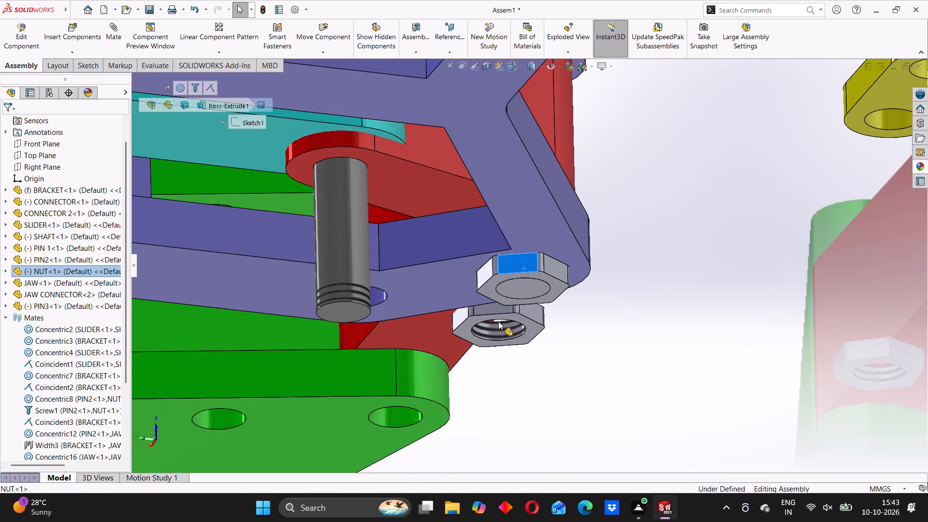
left_click_drag(498, 321, 696, 261, "ctrl")
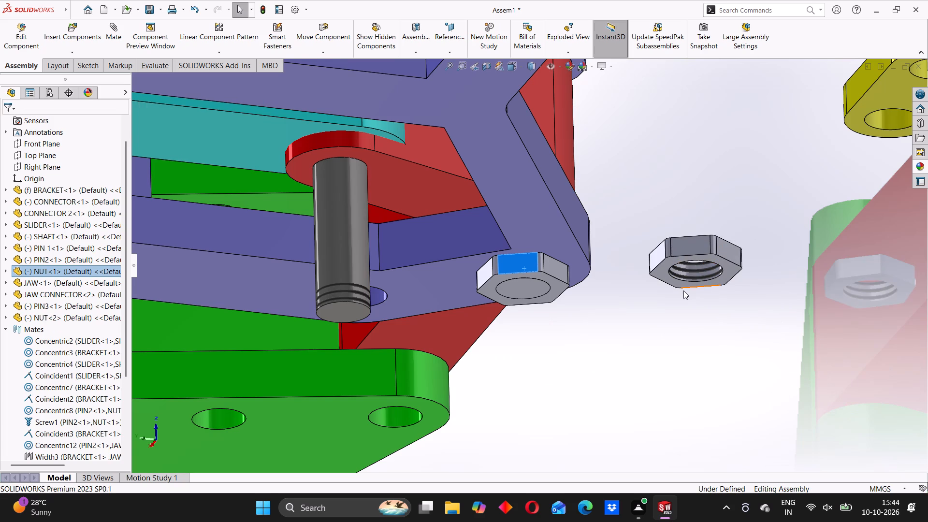
Move the loose NUT copy farther away from the BRACKET and JAW CONNECTOR into clear space.
scroll(683, 290, "up", 6)
middle_click_drag(585, 304, 519, 348)
scroll(579, 284, "up", 3)
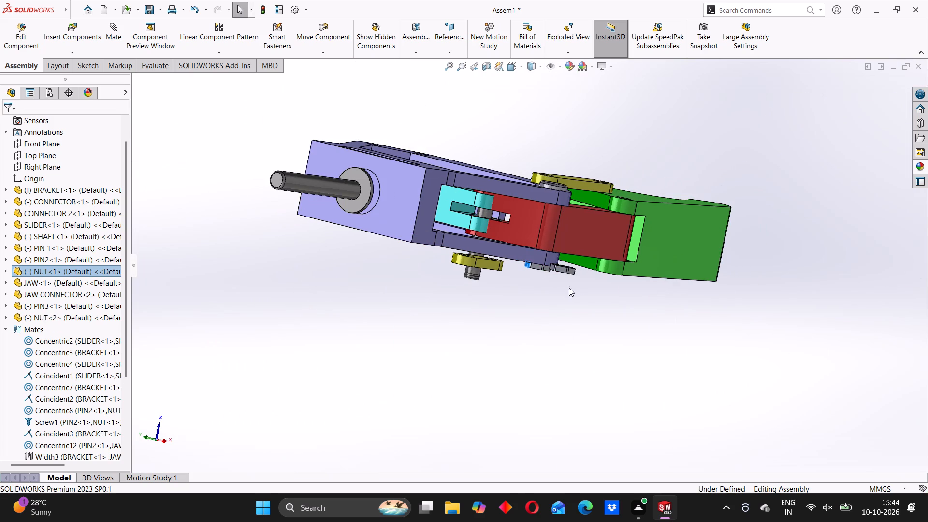
middle_click_drag(543, 283, 538, 320)
scroll(536, 279, "down", 7)
left_click_drag(575, 268, 671, 207)
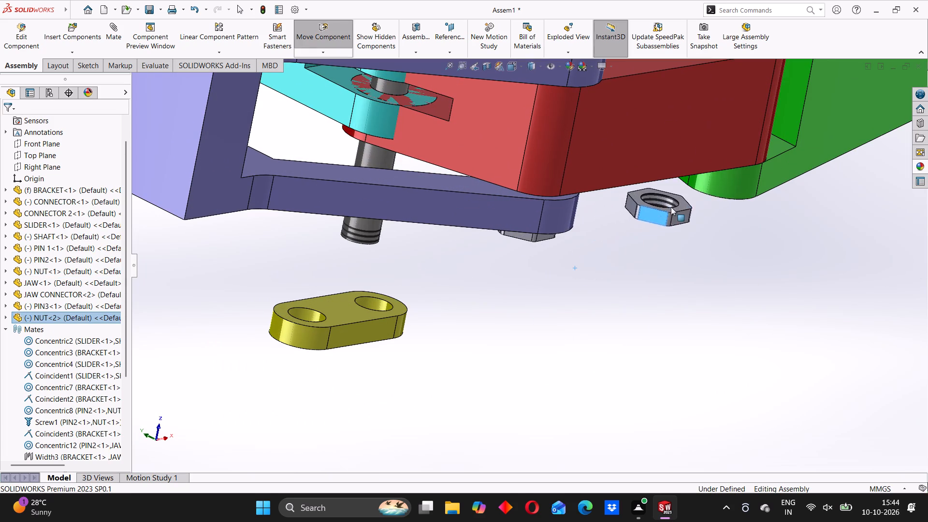
left_click_drag(671, 207, 783, 247)
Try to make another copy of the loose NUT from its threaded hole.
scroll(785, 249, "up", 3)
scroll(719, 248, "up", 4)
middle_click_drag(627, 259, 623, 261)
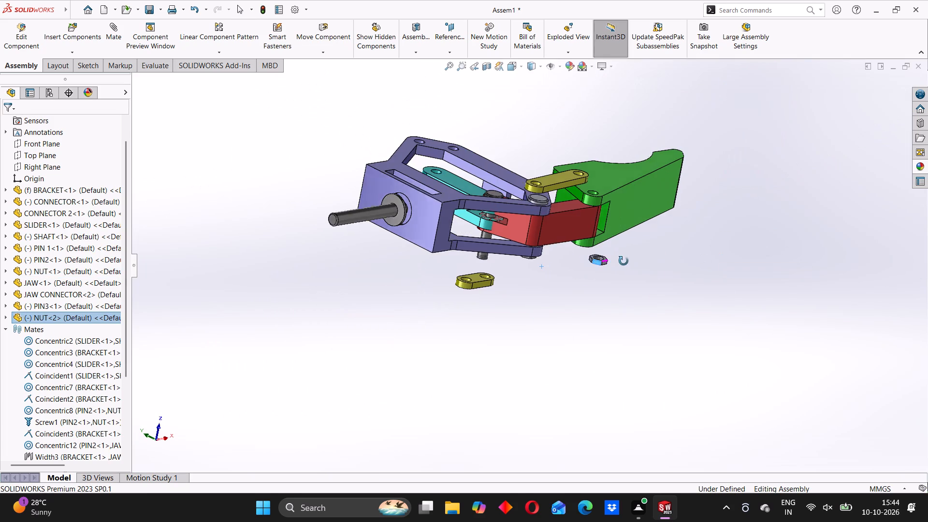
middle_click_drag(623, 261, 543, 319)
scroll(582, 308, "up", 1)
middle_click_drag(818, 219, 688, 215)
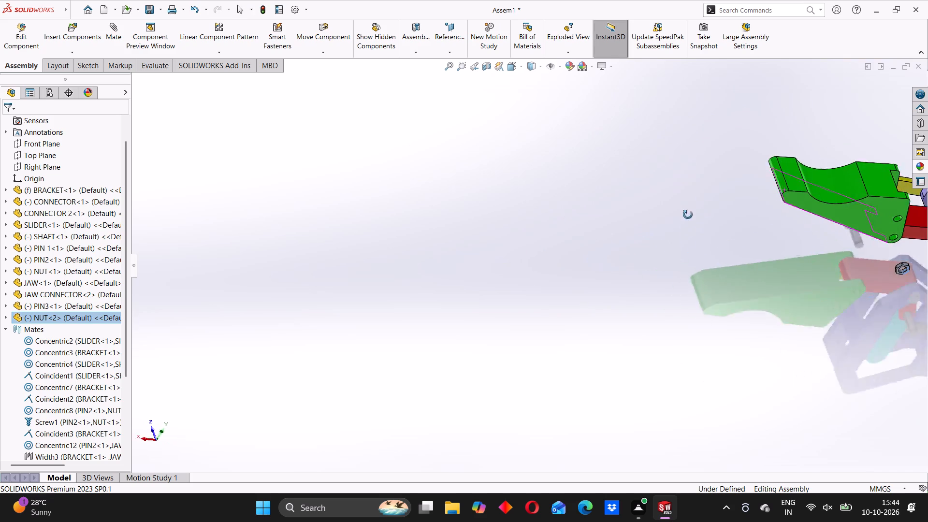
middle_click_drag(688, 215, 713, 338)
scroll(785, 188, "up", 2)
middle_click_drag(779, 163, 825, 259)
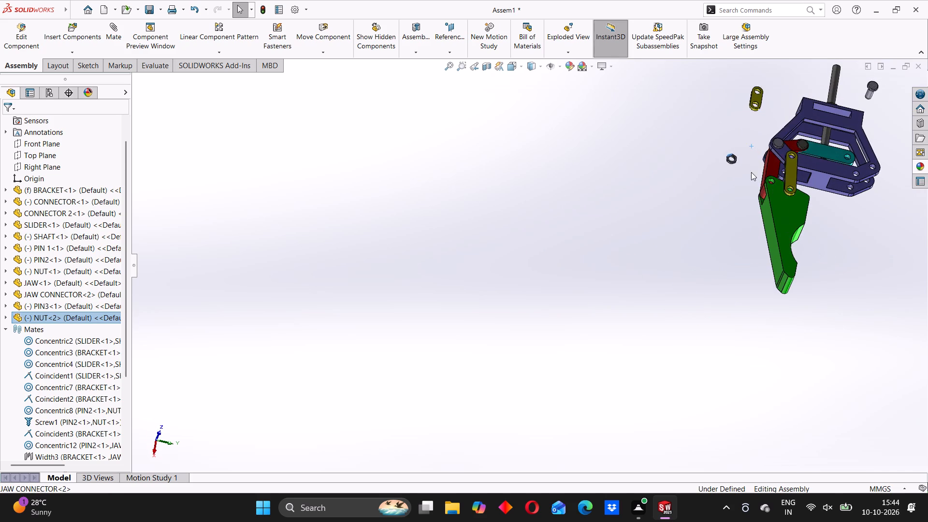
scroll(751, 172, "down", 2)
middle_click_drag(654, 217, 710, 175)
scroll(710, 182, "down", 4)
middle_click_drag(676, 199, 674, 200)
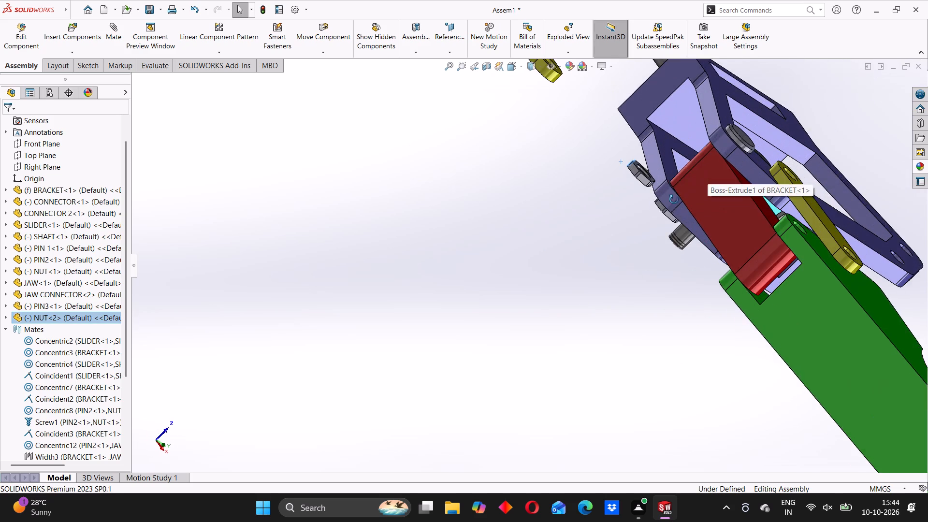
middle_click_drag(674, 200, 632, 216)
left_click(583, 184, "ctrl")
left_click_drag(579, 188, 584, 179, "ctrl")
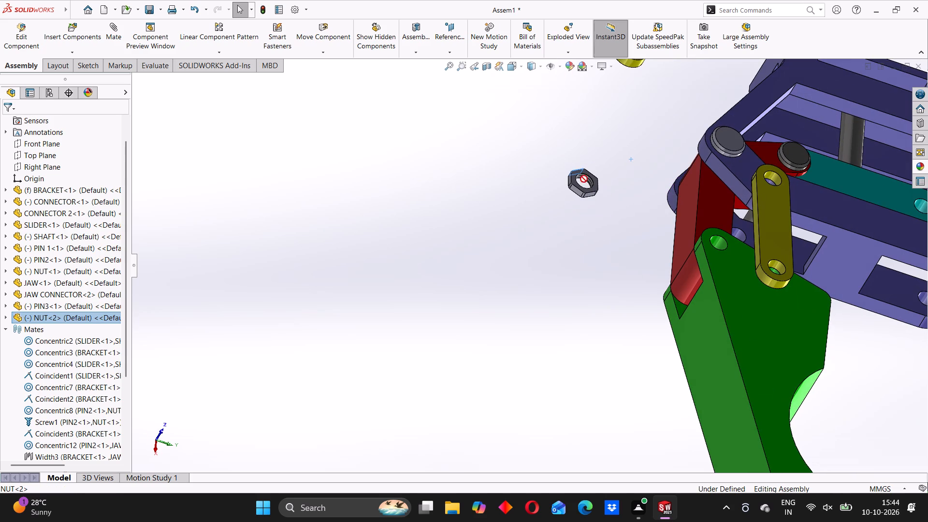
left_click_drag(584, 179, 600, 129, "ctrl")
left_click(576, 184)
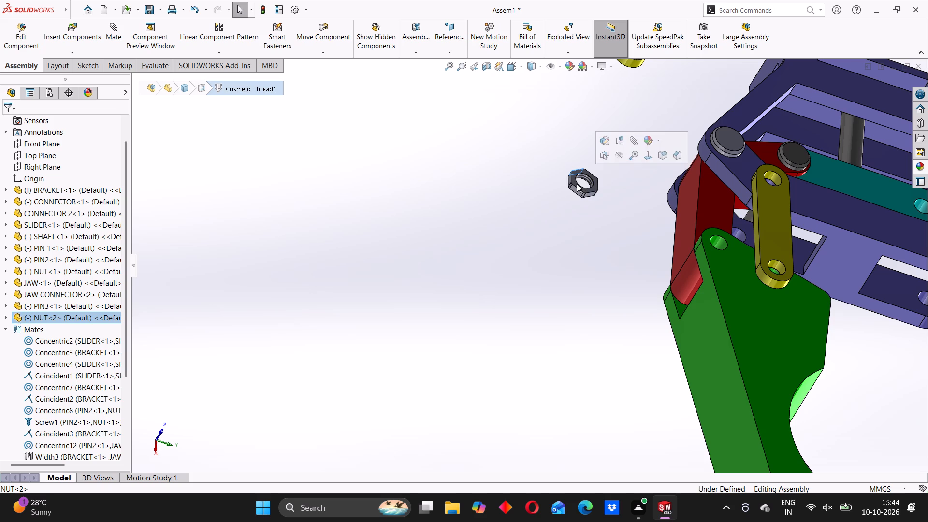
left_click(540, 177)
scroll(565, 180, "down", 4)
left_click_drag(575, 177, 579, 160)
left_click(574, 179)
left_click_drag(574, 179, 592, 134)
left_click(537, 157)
Copy the loose NUT twice, placing the two new instances next to it in open space.
scroll(618, 153, "down", 4)
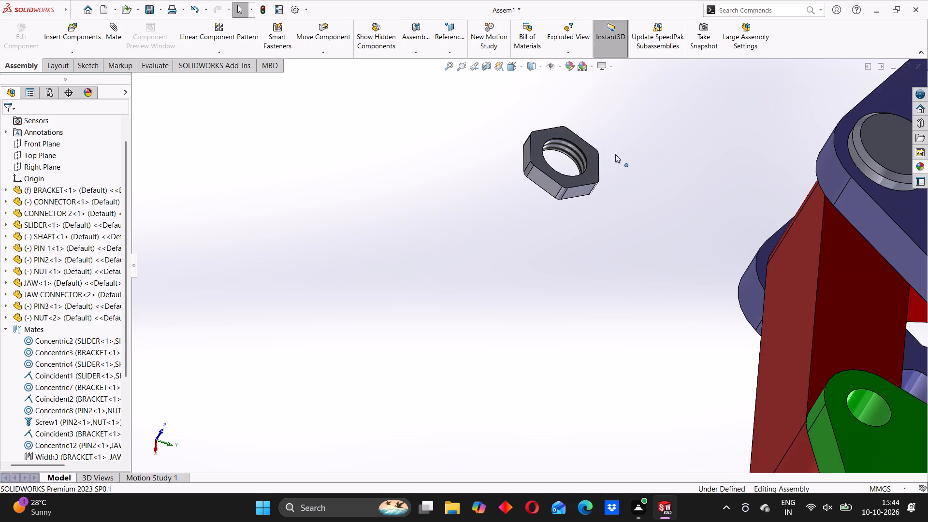
left_click(579, 174)
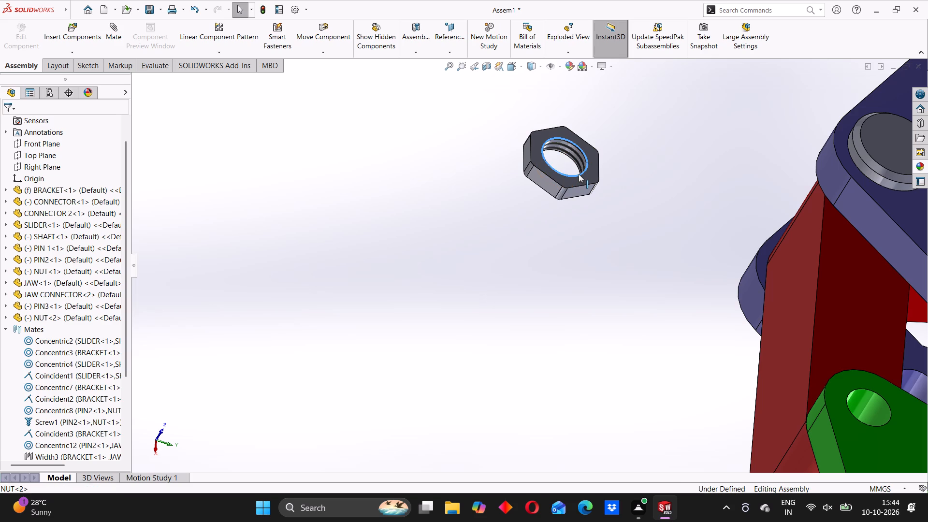
left_click_drag(579, 174, 629, 133, "ctrl")
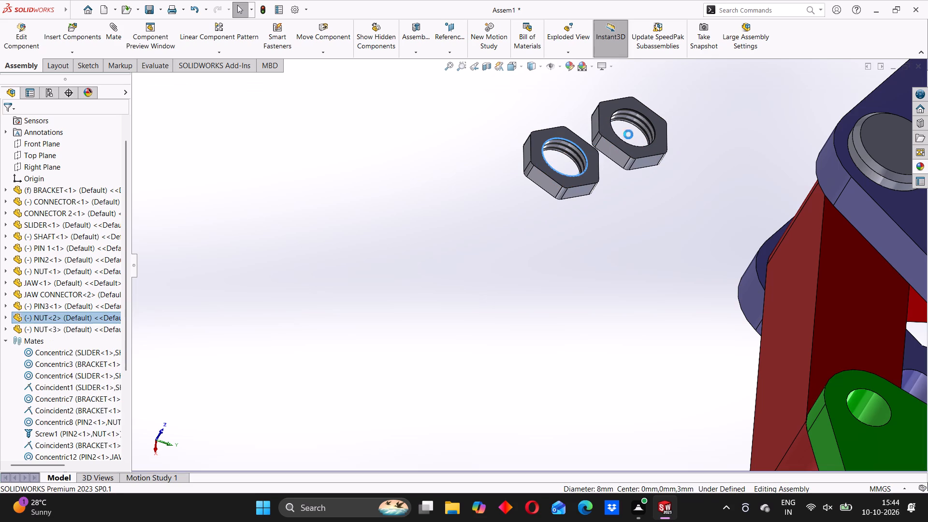
left_click_drag(618, 109, 501, 107, "ctrl")
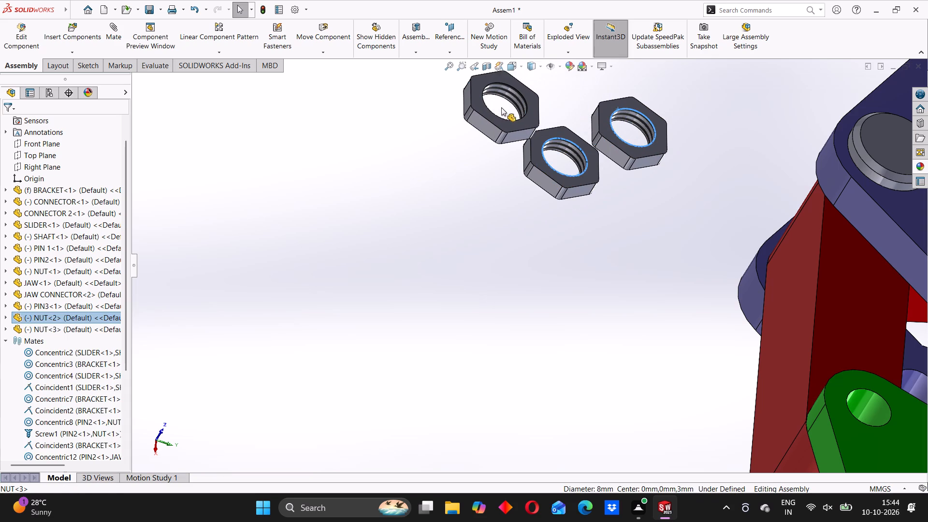
left_click_drag(501, 107, 500, 105, "ctrl")
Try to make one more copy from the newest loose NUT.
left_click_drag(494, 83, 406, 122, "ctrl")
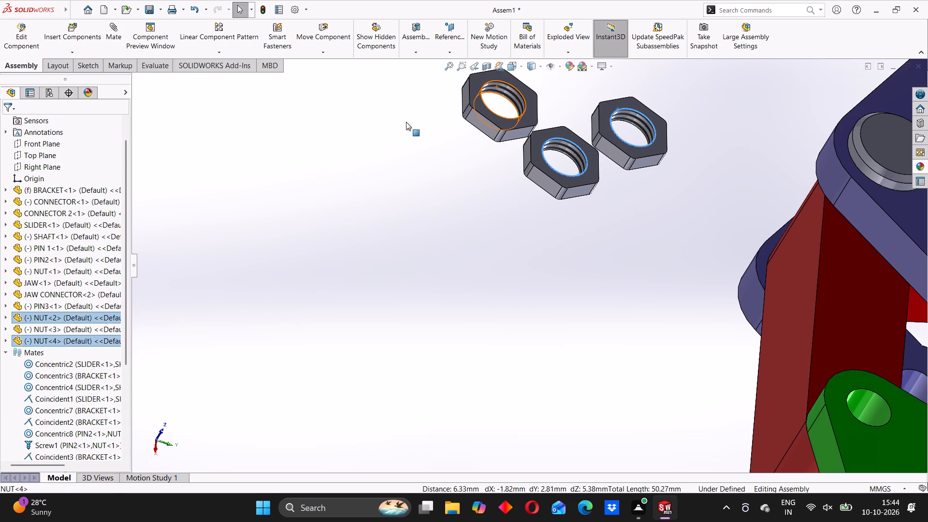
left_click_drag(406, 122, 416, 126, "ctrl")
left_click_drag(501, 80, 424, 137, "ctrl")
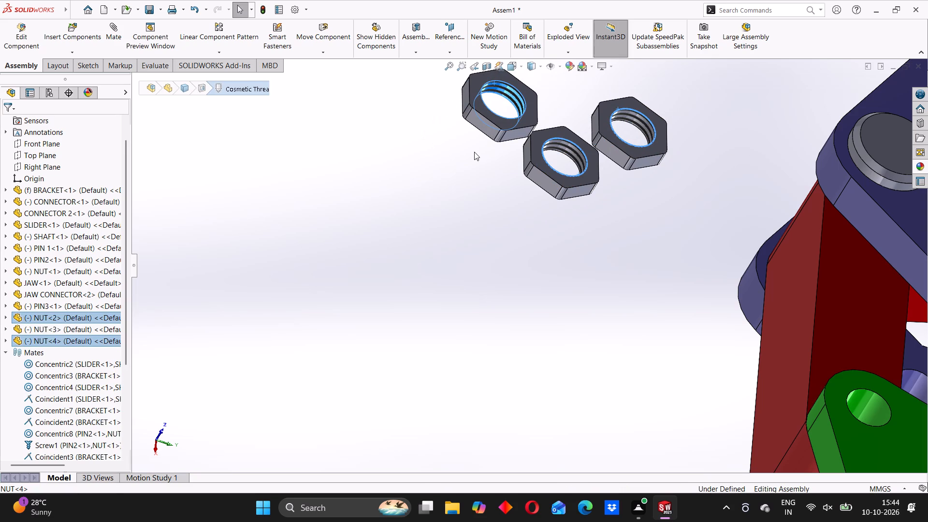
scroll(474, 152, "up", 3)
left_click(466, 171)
Examine the linkage around PIN3's protruding threaded end and the three loose nuts from several angles.
scroll(586, 269, "up", 4)
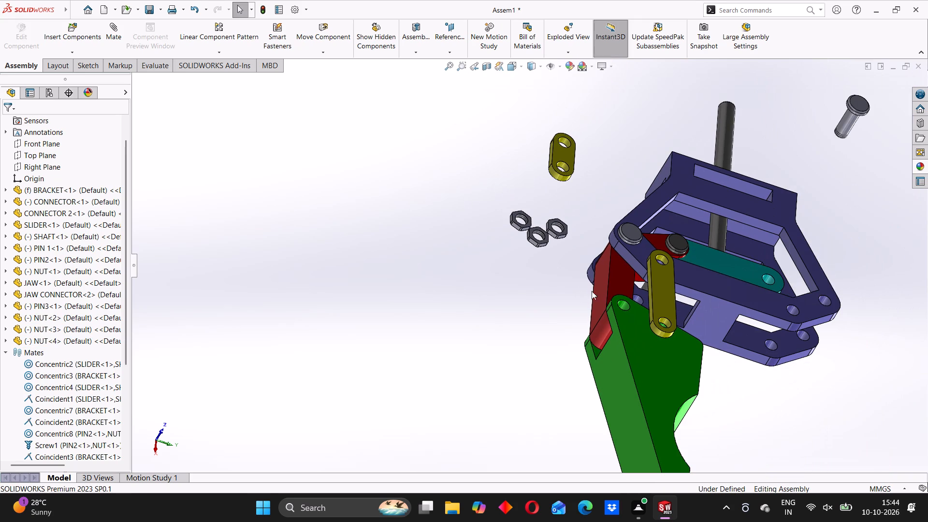
scroll(680, 265, "up", 7)
middle_click_drag(610, 318, 562, 306)
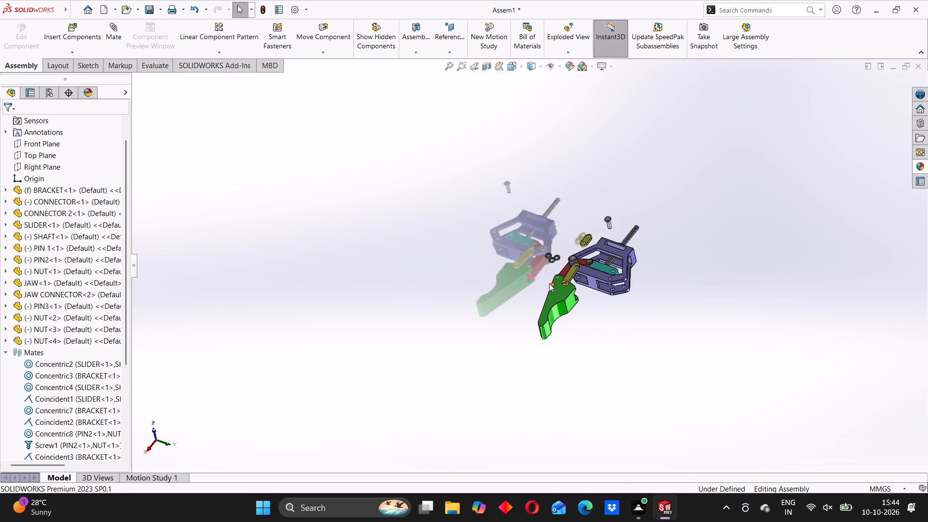
scroll(549, 283, "down", 5)
middle_click_drag(518, 280, 708, 253)
scroll(652, 237, "down", 2)
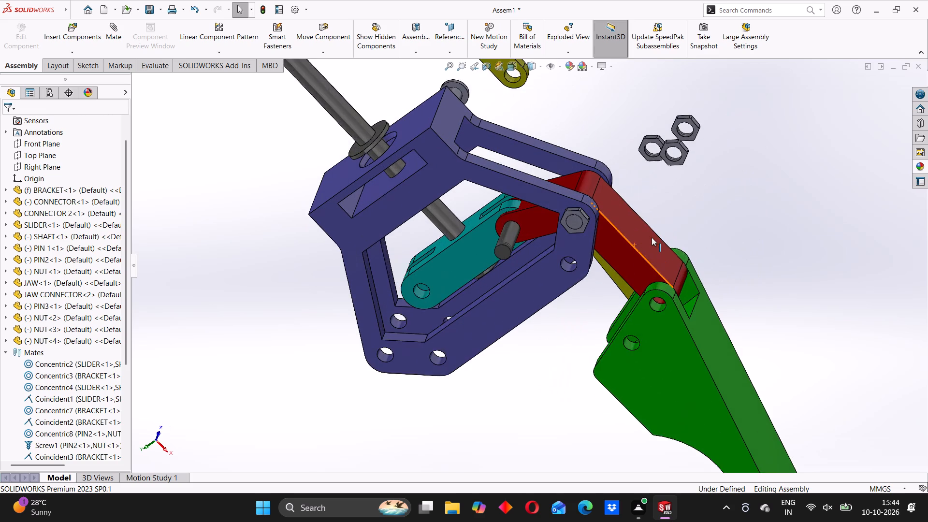
scroll(652, 237, "down", 3)
middle_click_drag(580, 237, 522, 325)
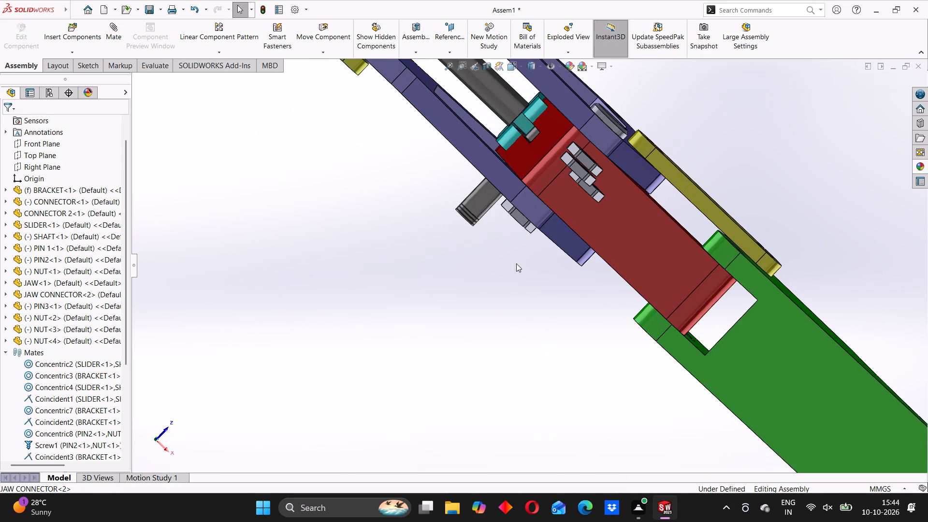
middle_click_drag(508, 262, 526, 244)
middle_click_drag(553, 251, 562, 226)
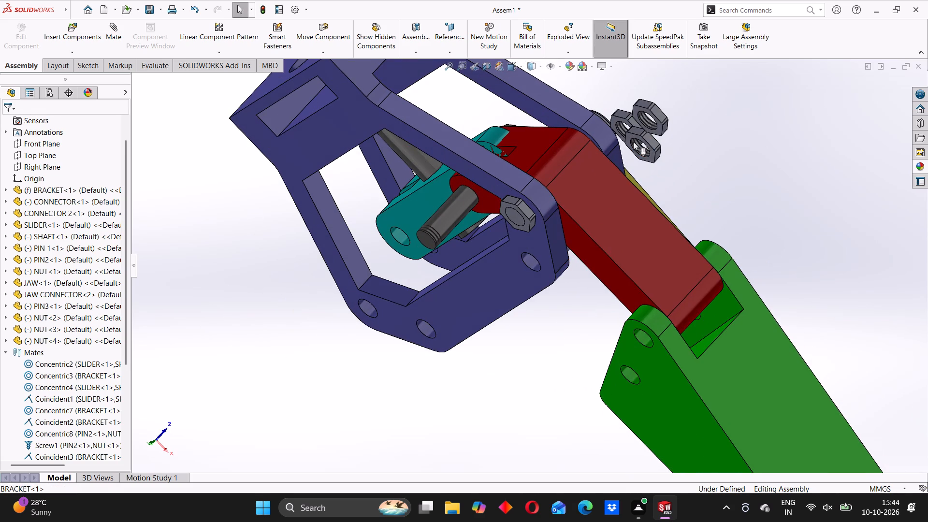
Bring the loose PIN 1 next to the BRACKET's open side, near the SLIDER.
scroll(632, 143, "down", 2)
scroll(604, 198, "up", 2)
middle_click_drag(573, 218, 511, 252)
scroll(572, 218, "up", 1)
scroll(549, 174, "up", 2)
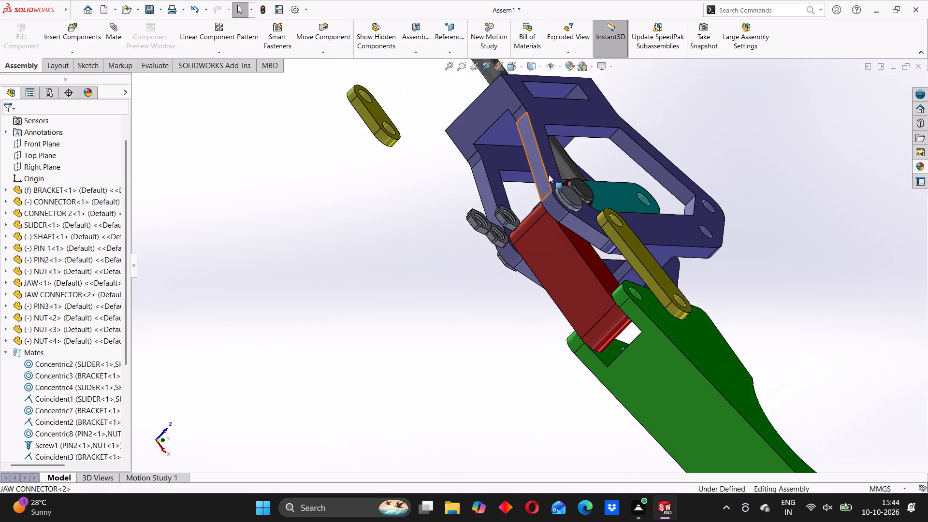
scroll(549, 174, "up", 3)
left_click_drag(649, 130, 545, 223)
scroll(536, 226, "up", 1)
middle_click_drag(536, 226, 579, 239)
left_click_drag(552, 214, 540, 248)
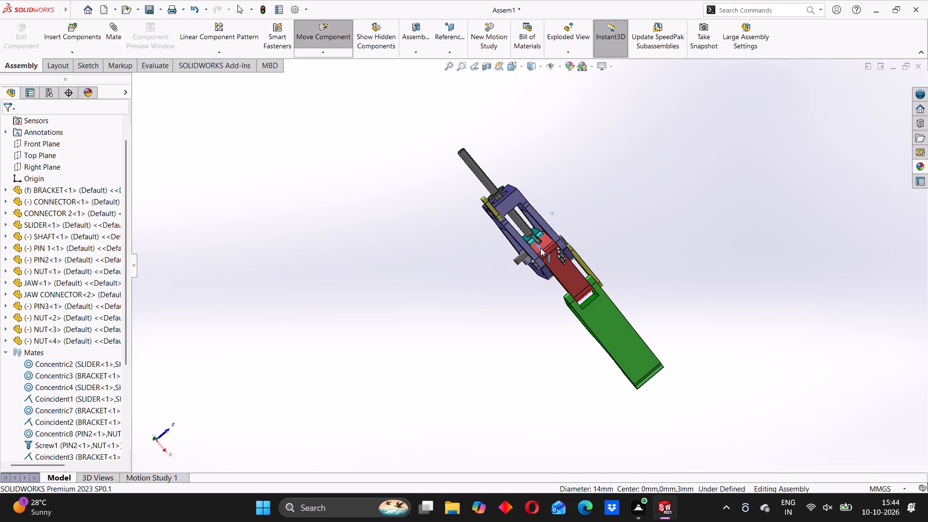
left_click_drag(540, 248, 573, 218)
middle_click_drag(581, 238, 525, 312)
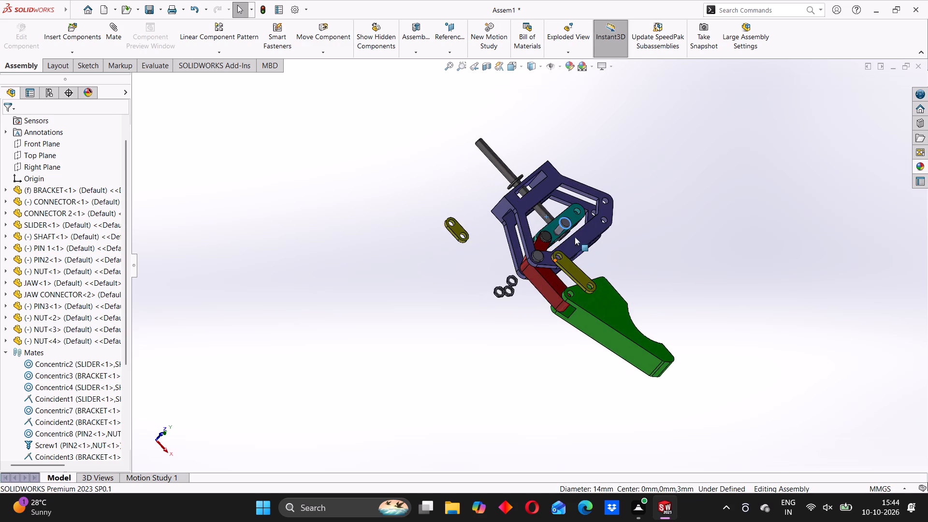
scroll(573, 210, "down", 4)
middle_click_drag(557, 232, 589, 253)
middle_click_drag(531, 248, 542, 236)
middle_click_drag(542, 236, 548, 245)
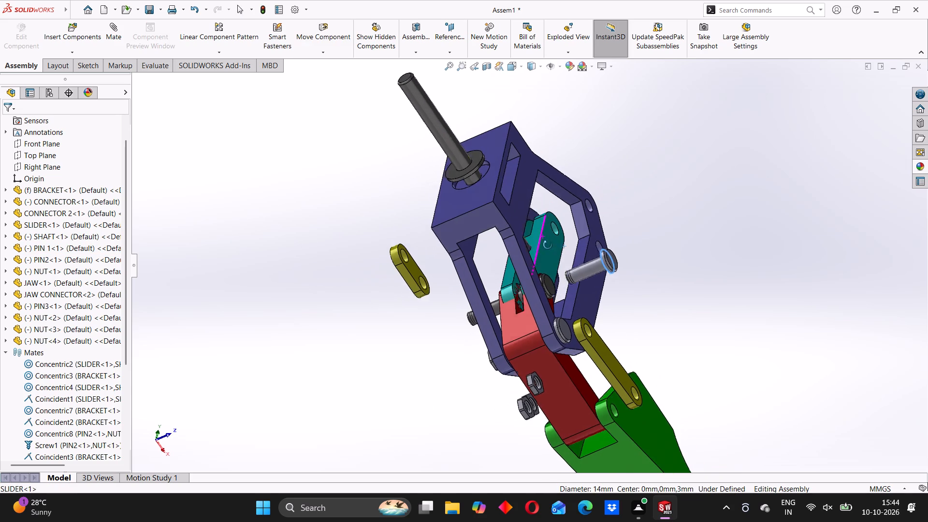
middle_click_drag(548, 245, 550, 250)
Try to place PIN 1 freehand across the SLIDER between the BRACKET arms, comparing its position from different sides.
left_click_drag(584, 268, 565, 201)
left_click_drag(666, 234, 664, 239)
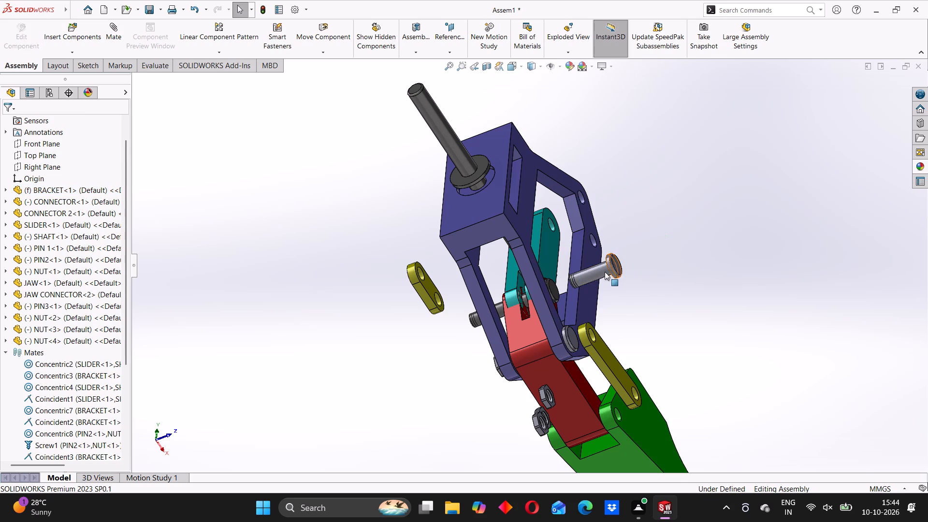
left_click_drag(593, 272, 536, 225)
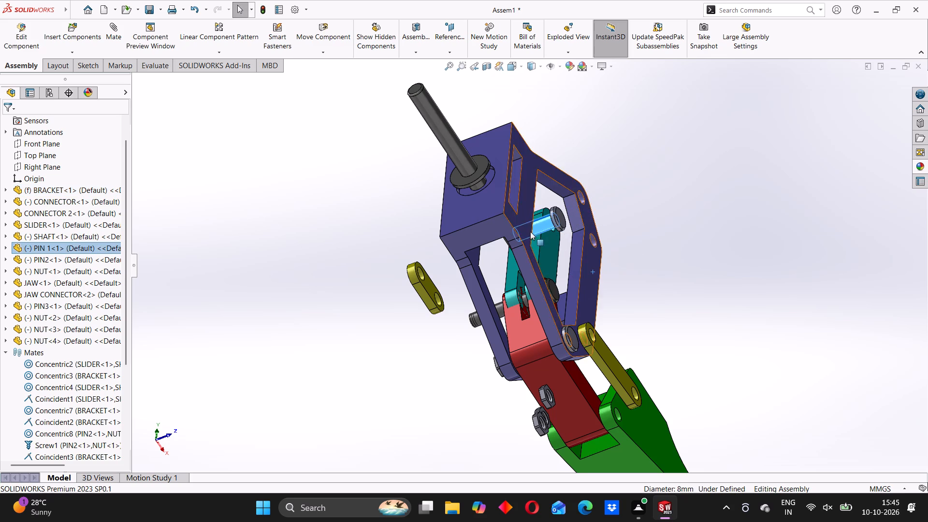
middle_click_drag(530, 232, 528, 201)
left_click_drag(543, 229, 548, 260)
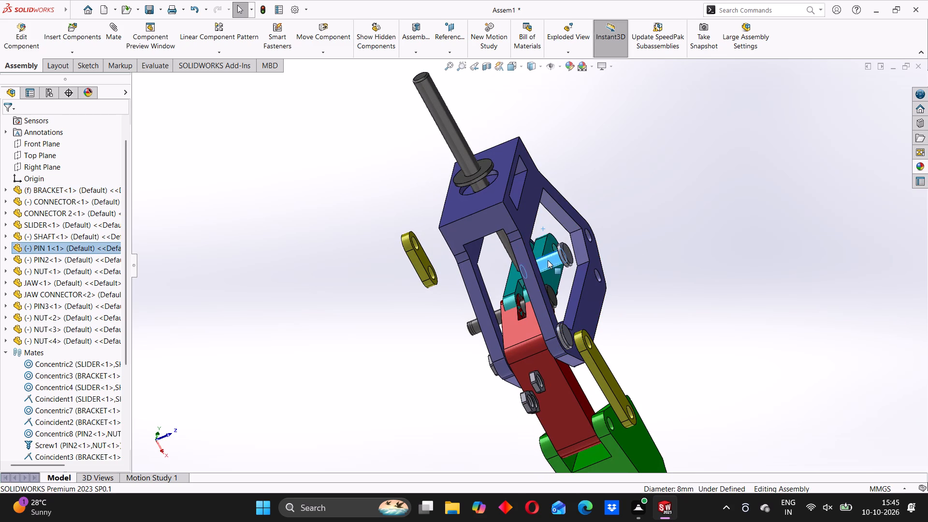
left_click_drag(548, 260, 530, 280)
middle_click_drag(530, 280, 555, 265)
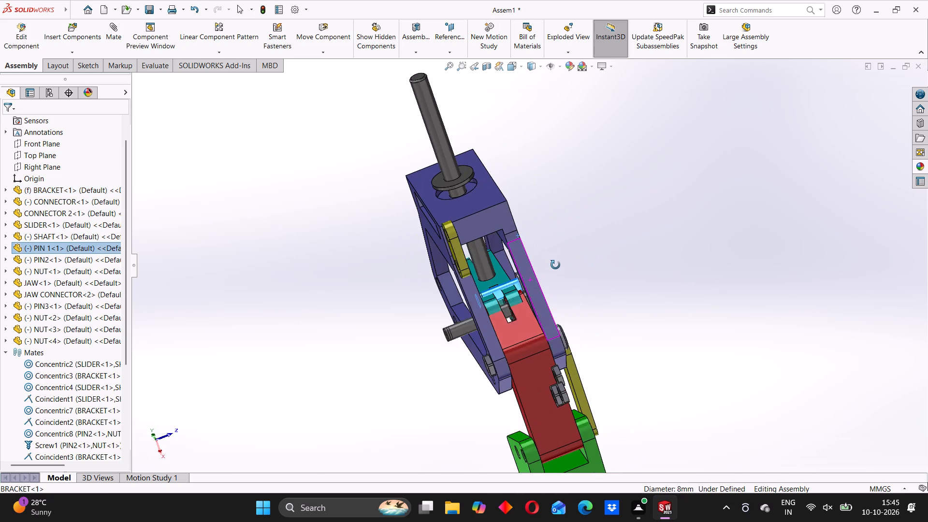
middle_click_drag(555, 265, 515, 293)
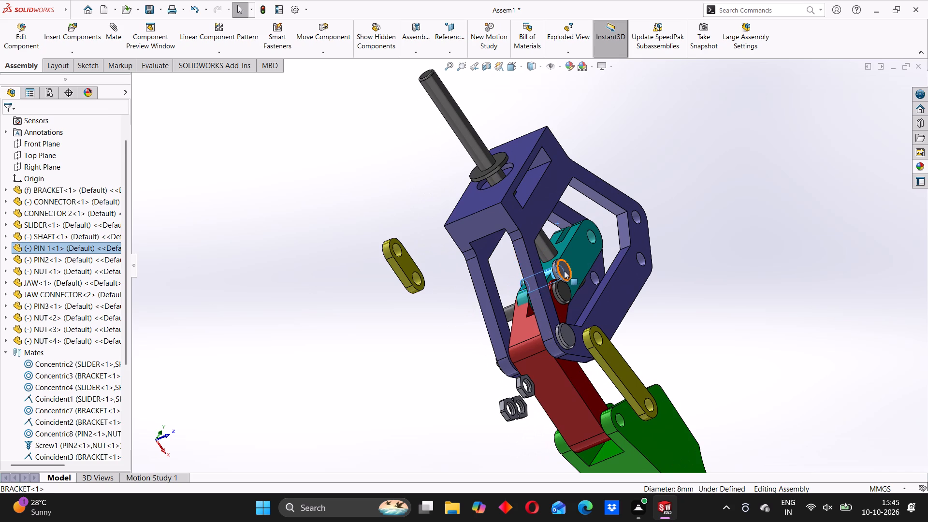
Move PIN 1 well clear of the BRACKET into open space and deselect it.
left_click_drag(564, 271, 710, 116)
scroll(690, 202, "up", 3)
middle_click_drag(620, 288, 609, 271)
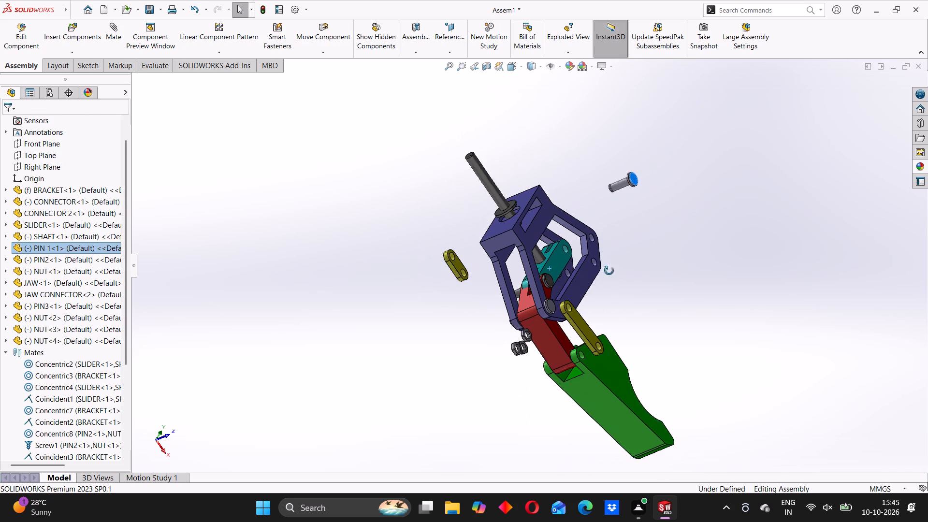
middle_click_drag(609, 271, 587, 239)
left_click(645, 222)
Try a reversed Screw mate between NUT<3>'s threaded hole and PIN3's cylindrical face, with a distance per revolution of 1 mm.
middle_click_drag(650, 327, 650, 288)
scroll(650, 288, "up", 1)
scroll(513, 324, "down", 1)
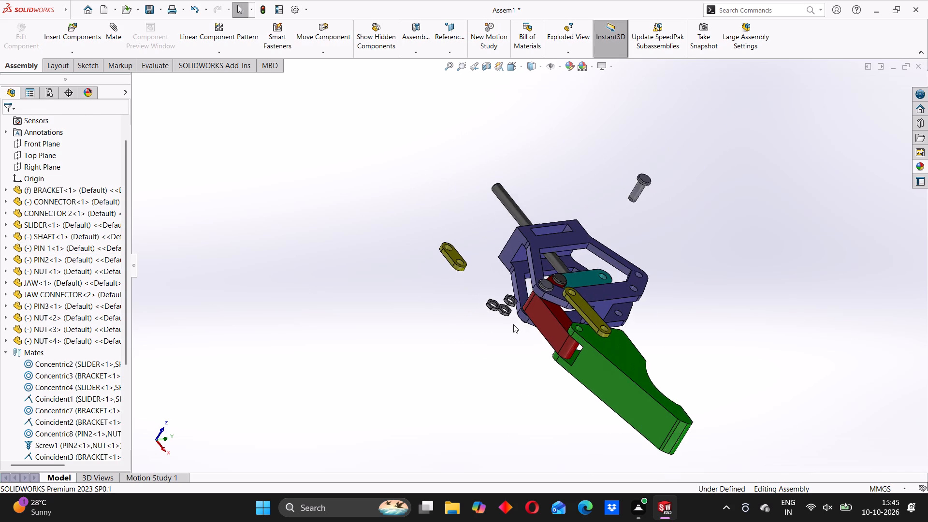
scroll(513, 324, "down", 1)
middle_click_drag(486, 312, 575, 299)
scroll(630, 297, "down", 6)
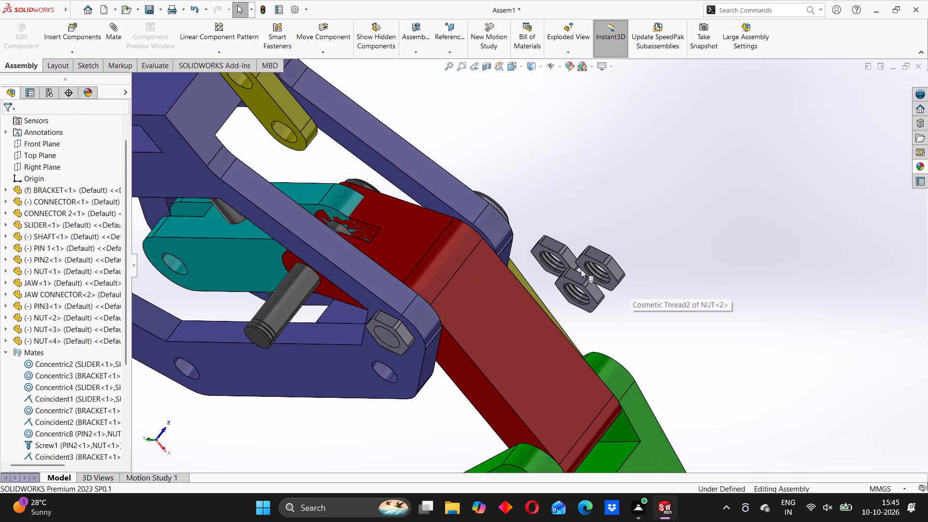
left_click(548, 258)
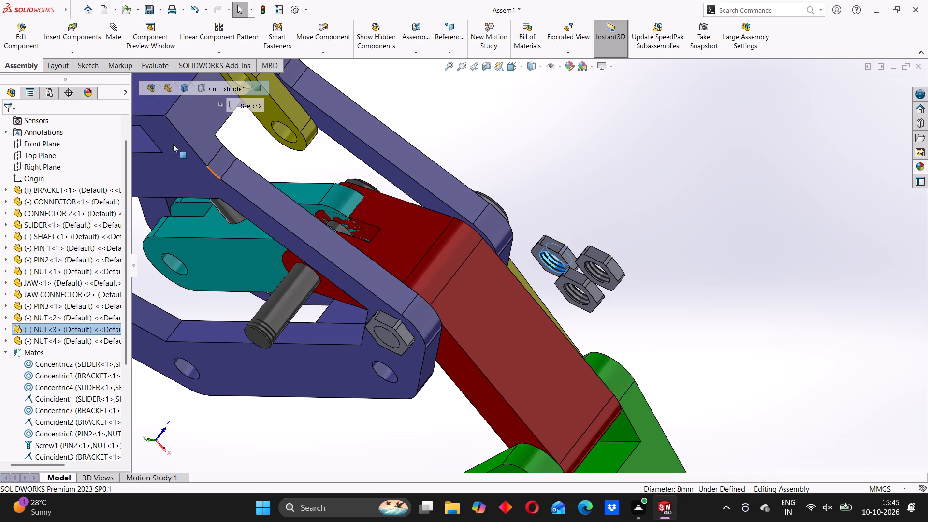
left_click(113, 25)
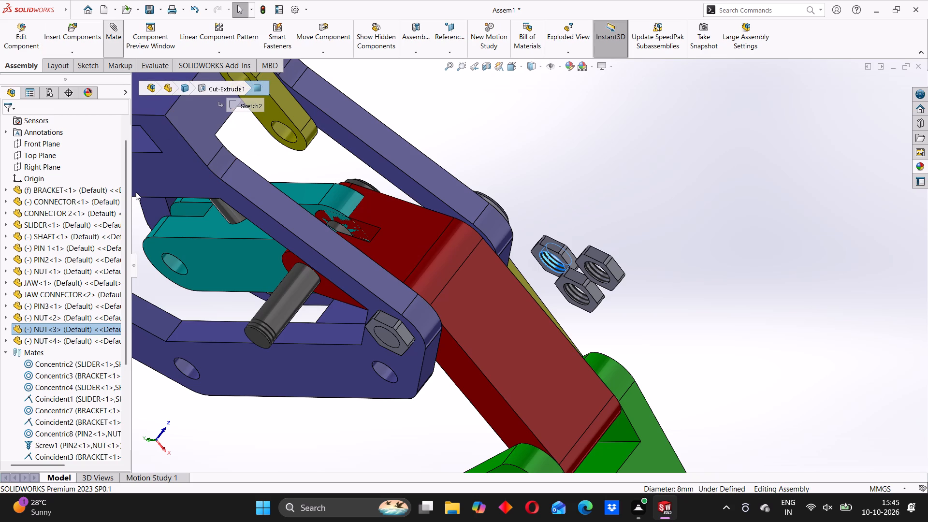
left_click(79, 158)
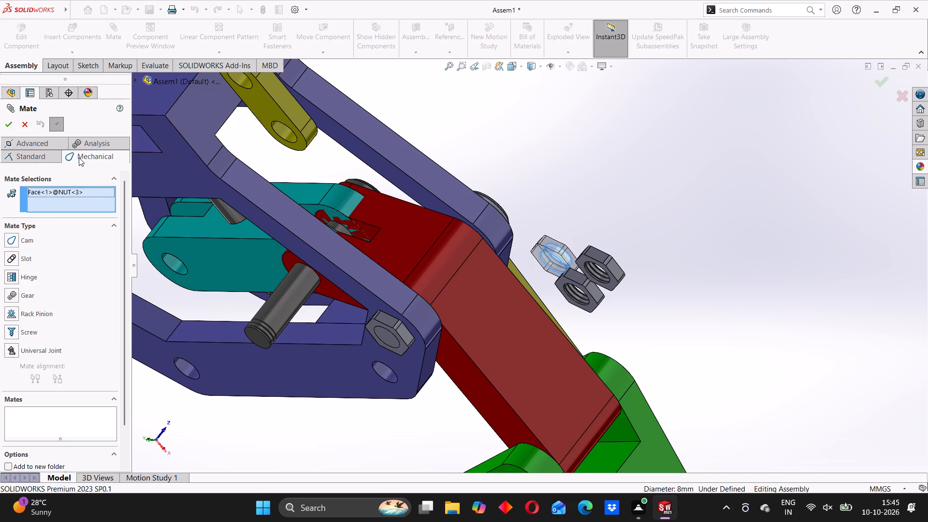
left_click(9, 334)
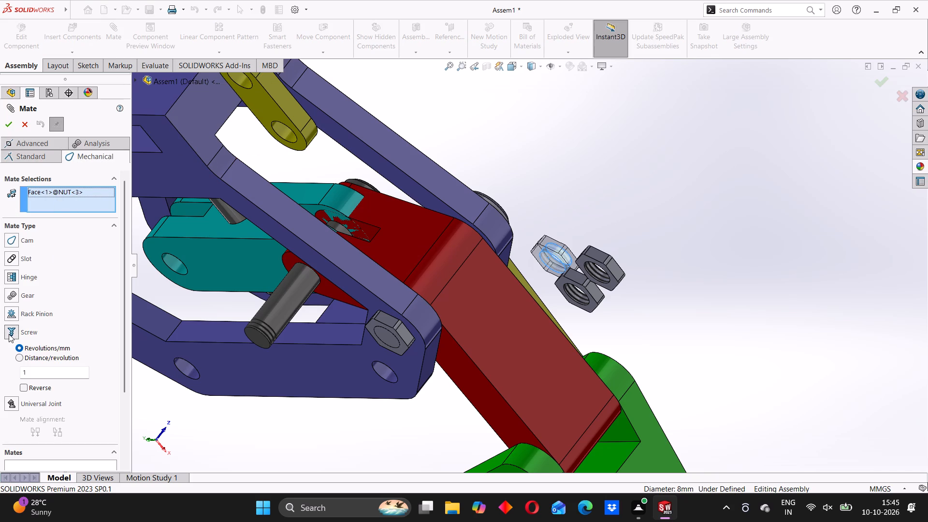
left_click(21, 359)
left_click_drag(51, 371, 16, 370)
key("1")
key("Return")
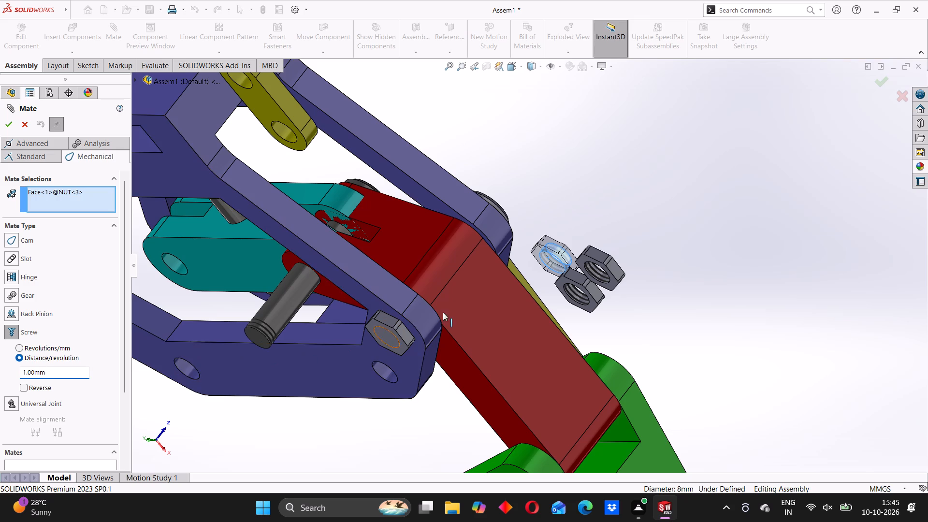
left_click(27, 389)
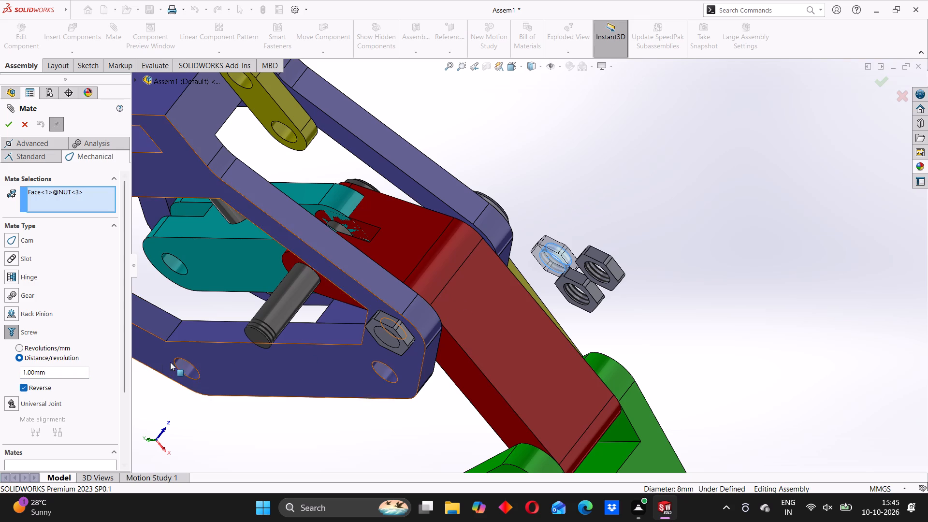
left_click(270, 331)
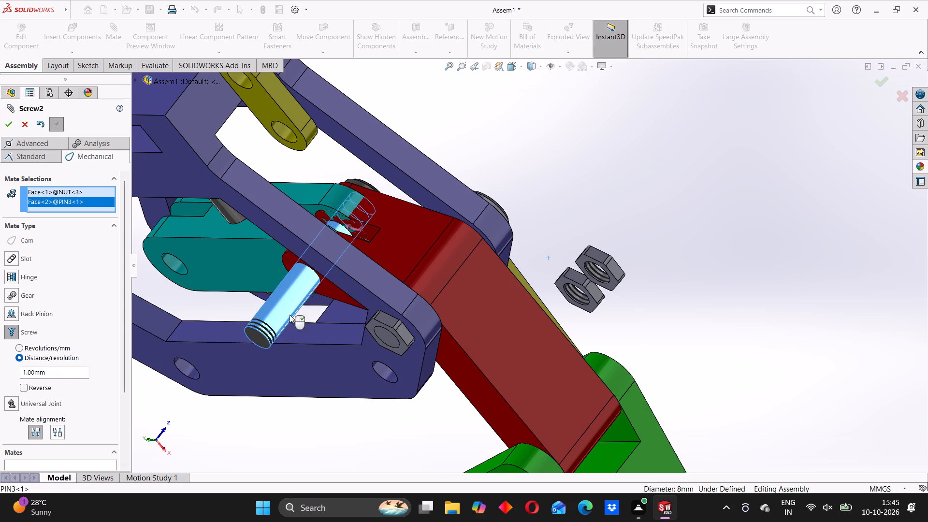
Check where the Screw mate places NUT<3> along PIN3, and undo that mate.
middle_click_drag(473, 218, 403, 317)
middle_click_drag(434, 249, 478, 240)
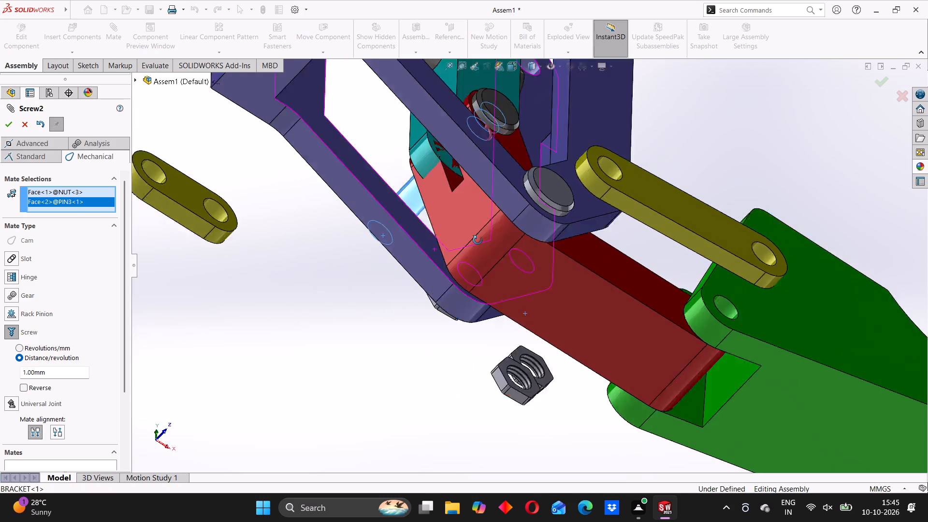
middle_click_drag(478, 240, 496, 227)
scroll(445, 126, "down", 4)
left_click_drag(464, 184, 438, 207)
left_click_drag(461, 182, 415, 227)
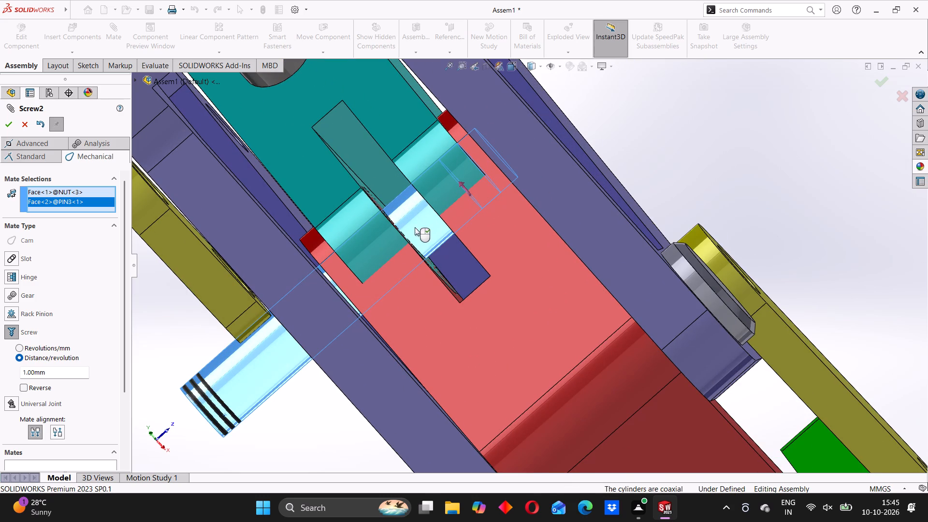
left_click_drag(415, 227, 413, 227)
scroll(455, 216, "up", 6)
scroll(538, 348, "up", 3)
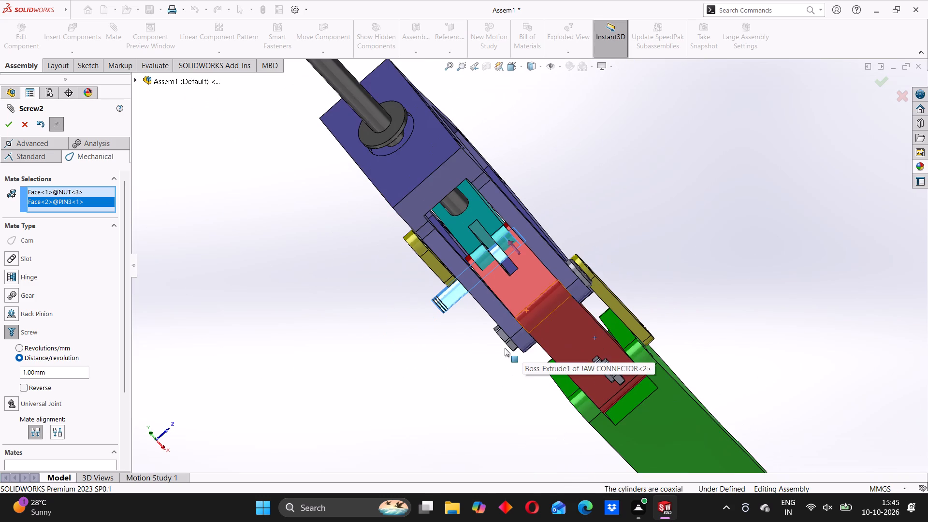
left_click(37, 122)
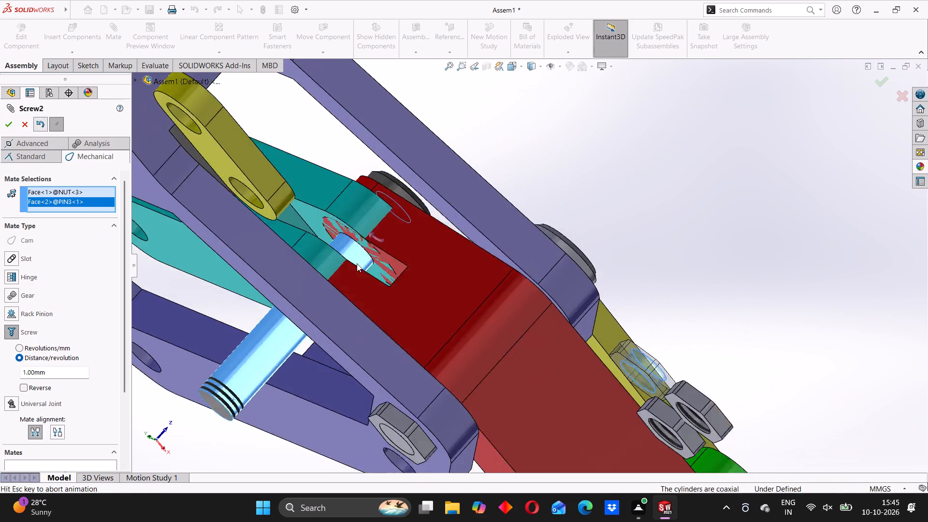
Move the loose NUT<3> across to PIN3's protruding threaded end.
middle_click_drag(515, 271, 502, 306)
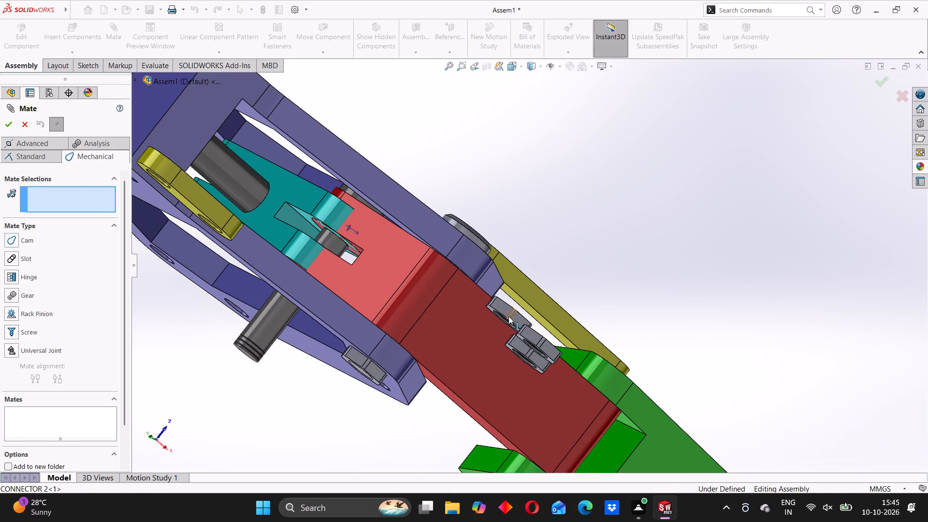
left_click_drag(507, 311, 237, 353)
Add a Concentric mate between NUT<3>'s threaded hole and PIN3's cylindrical face.
scroll(207, 356, "down", 3)
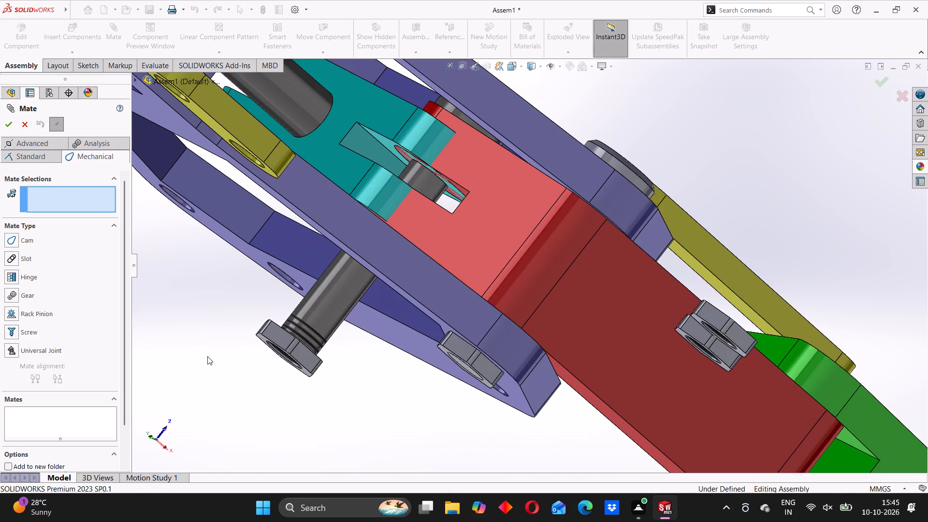
middle_click_drag(214, 361, 232, 361)
left_click(28, 154)
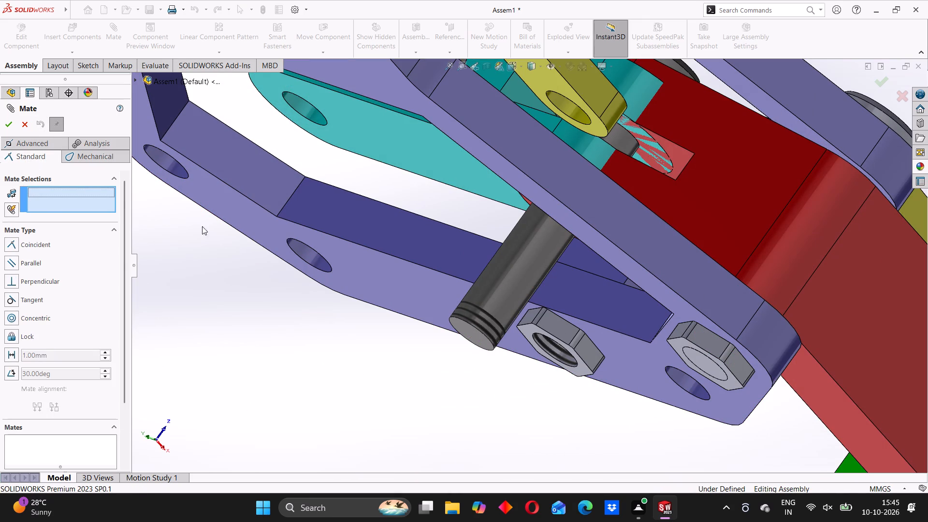
middle_click_drag(456, 338, 437, 365)
scroll(466, 358, "down", 3)
scroll(418, 375, "down", 3)
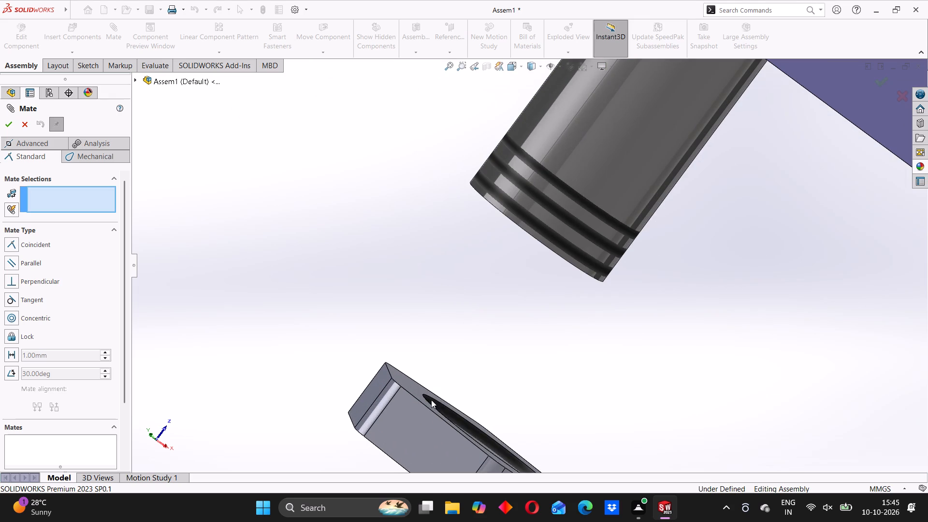
left_click(453, 417)
left_click(561, 215)
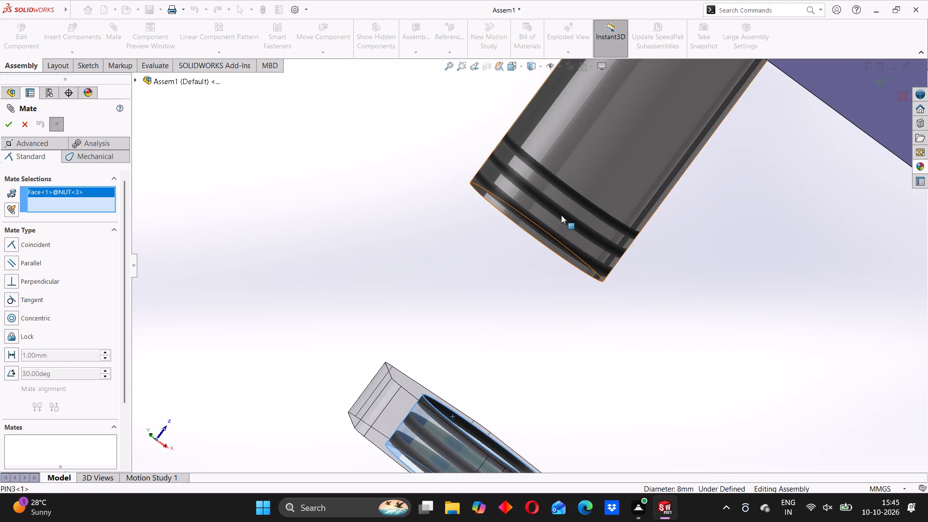
left_click(651, 207)
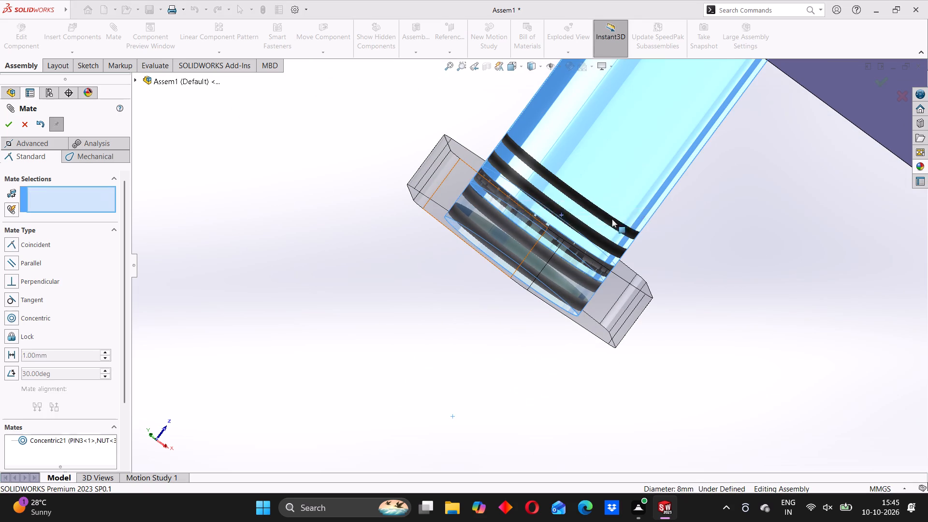
Add a reversed Screw mate between PIN3's cylindrical face and NUT<3>'s threaded hole, with a distance per revolution of 1 mm.
left_click(95, 155)
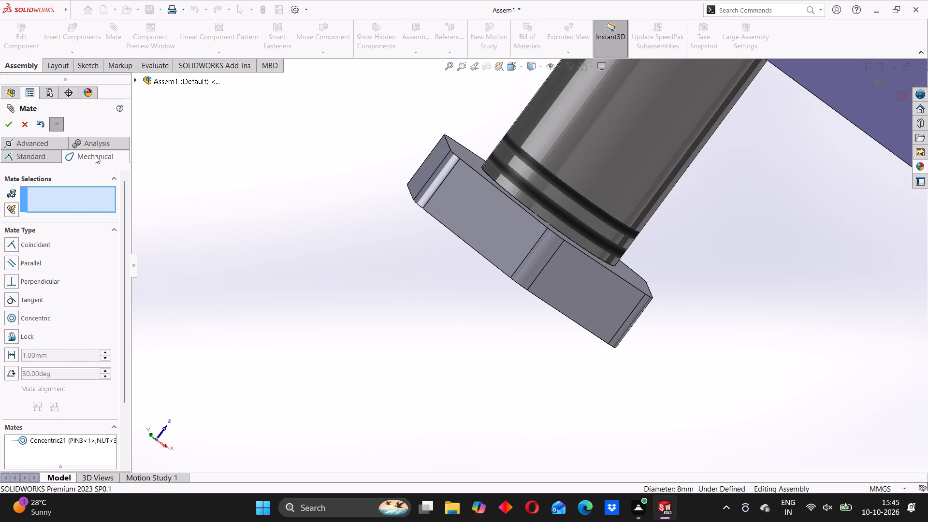
left_click(12, 328)
left_click(533, 183)
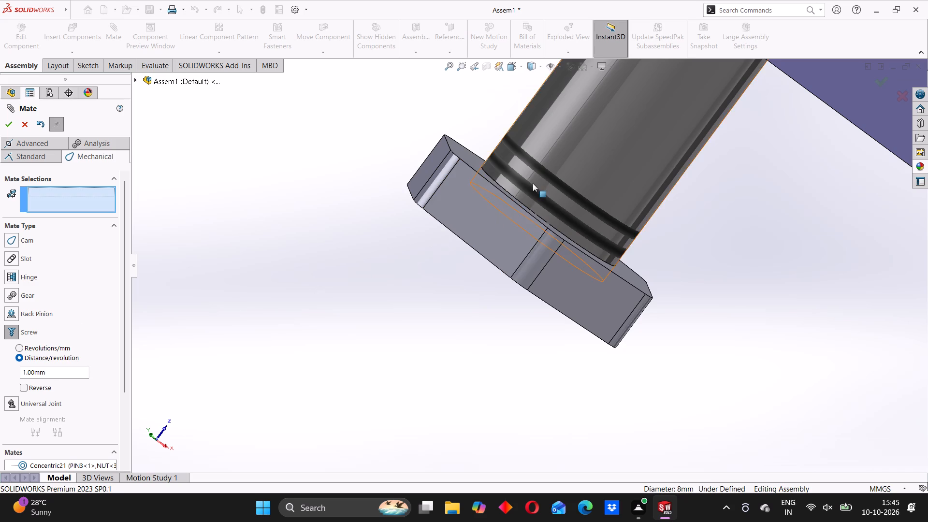
middle_click_drag(539, 242, 587, 243)
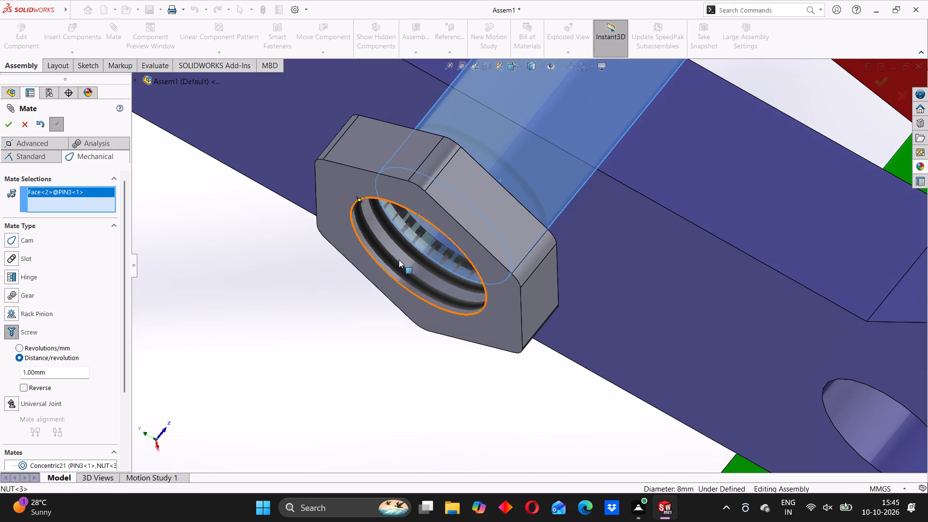
left_click(385, 257)
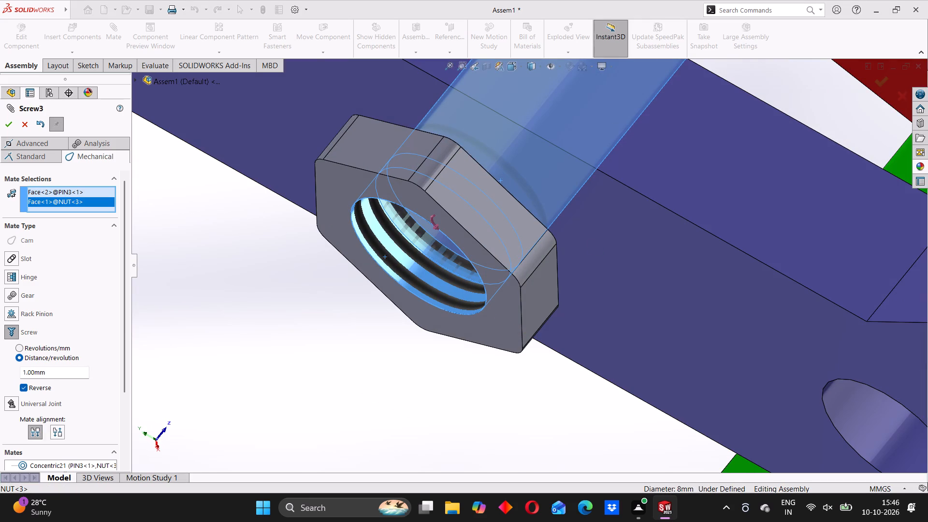
left_click(8, 122)
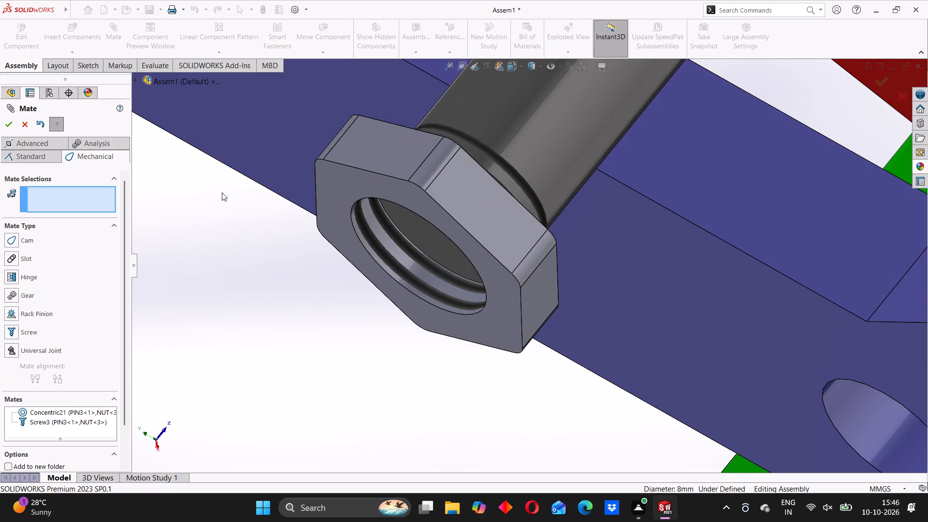
Turn NUT<3> along PIN3's thread to bring its outer face close to the pin's end face.
left_click_drag(365, 168, 486, 184)
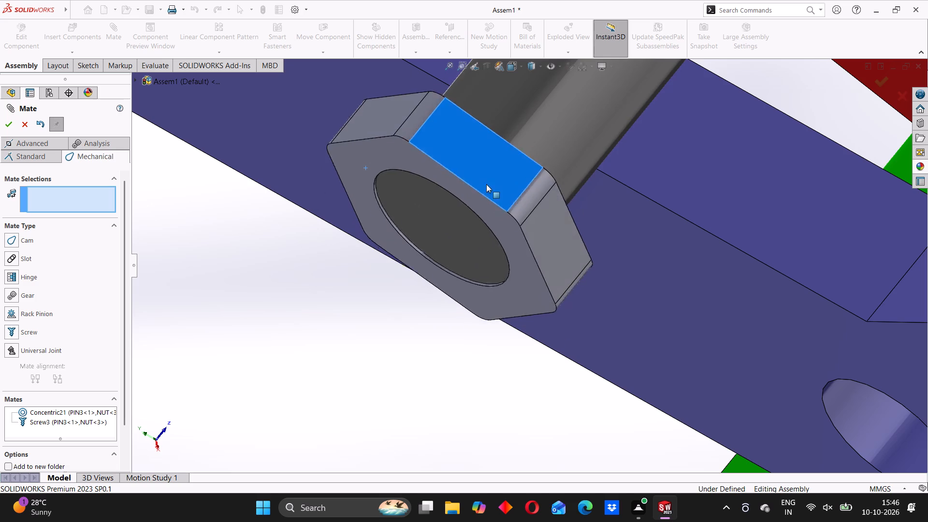
left_click_drag(486, 184, 520, 207)
left_click(408, 314)
Add a Coincident mate between NUT<3>'s outer face and PIN3's threaded end face.
middle_click_drag(473, 399, 513, 355)
scroll(532, 333, "up", 6)
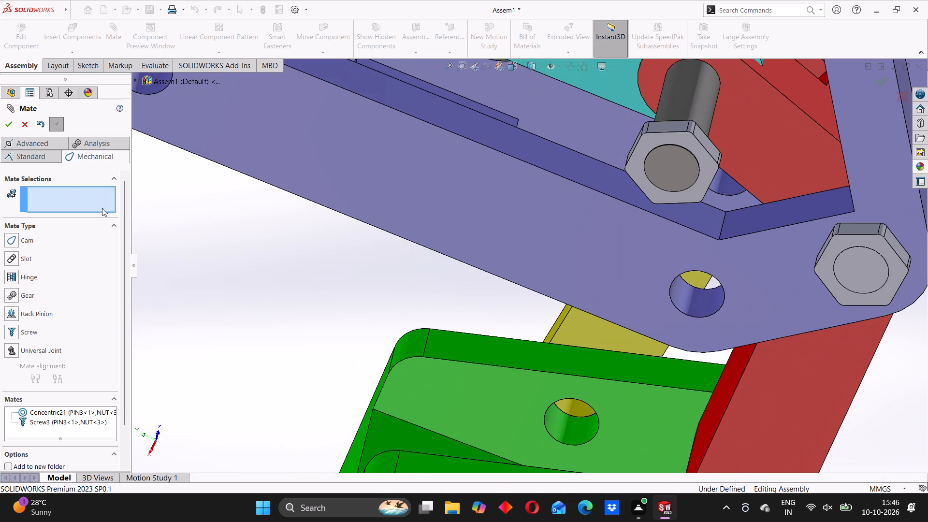
left_click(24, 157)
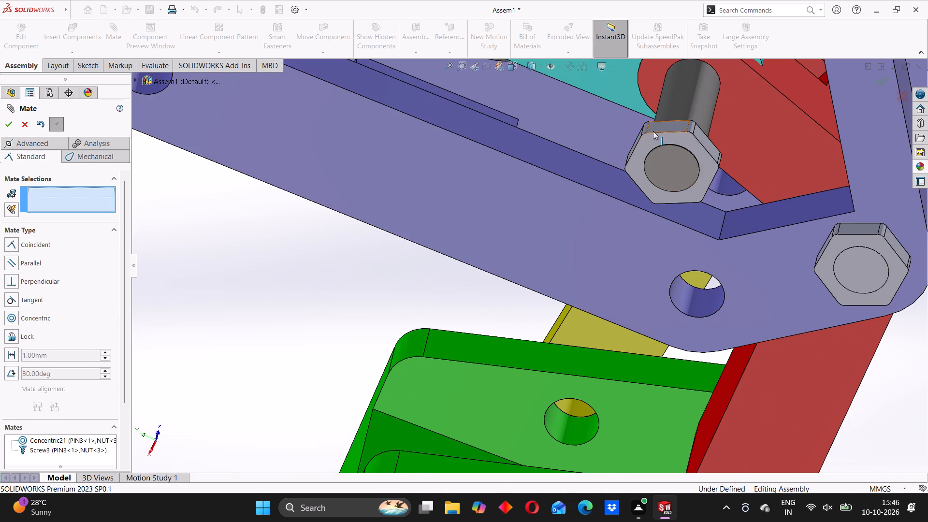
left_click(654, 138)
left_click(660, 157)
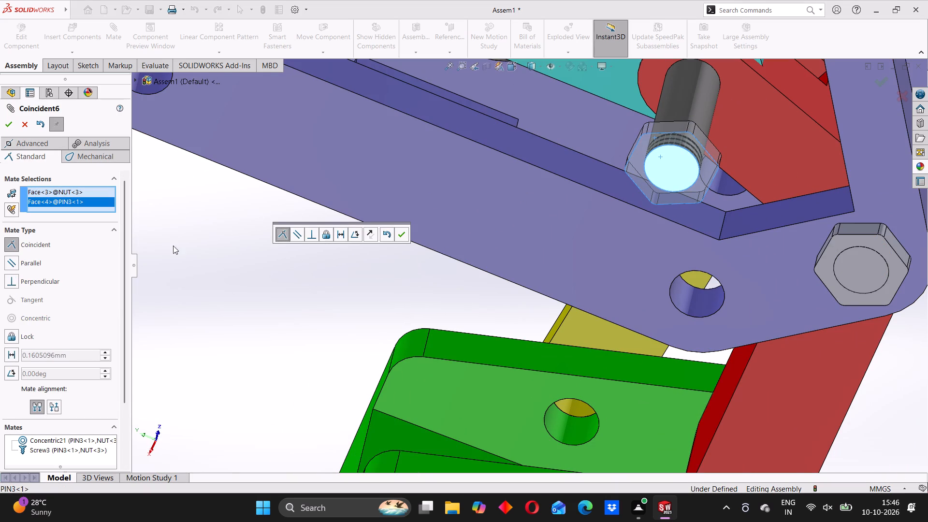
left_click(6, 124)
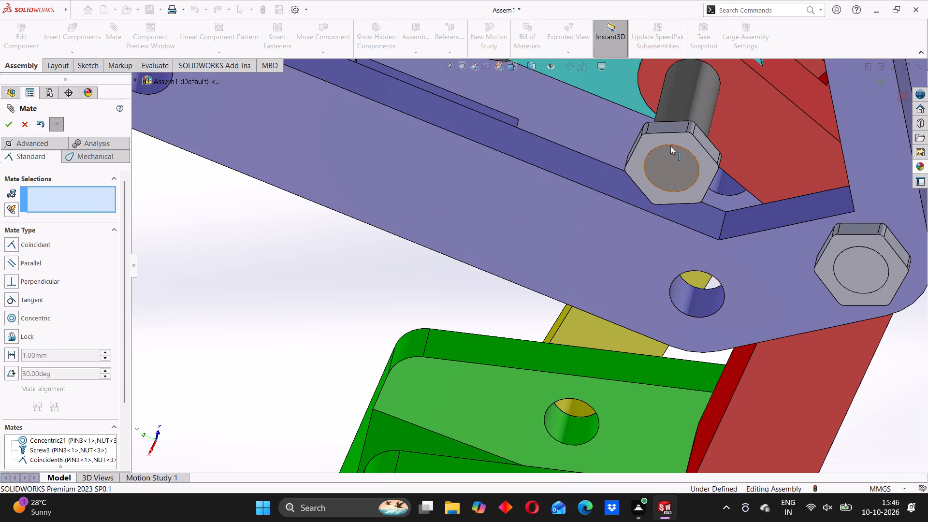
Inspect the fastened PIN3 and the joints between the bracket, jaw, jaw connector and connectors from several sides.
left_click_drag(670, 145, 755, 215)
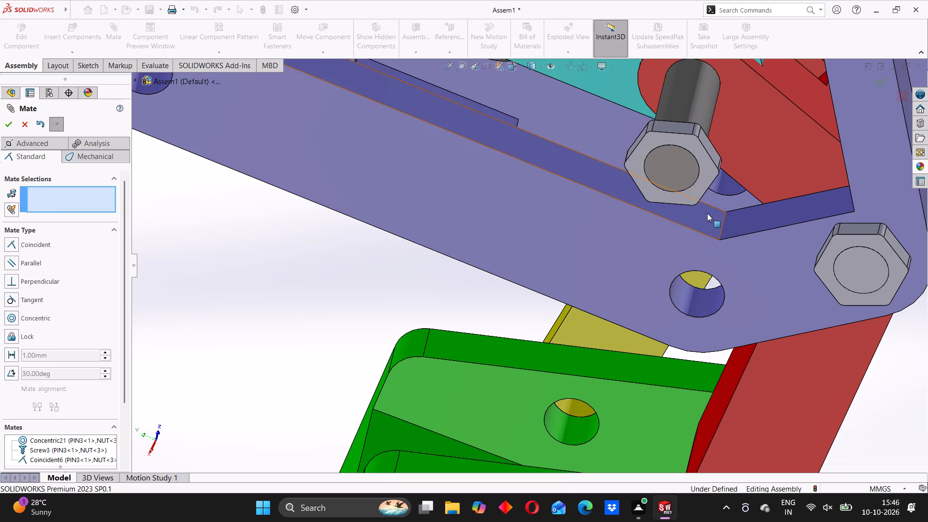
scroll(707, 213, "up", 6)
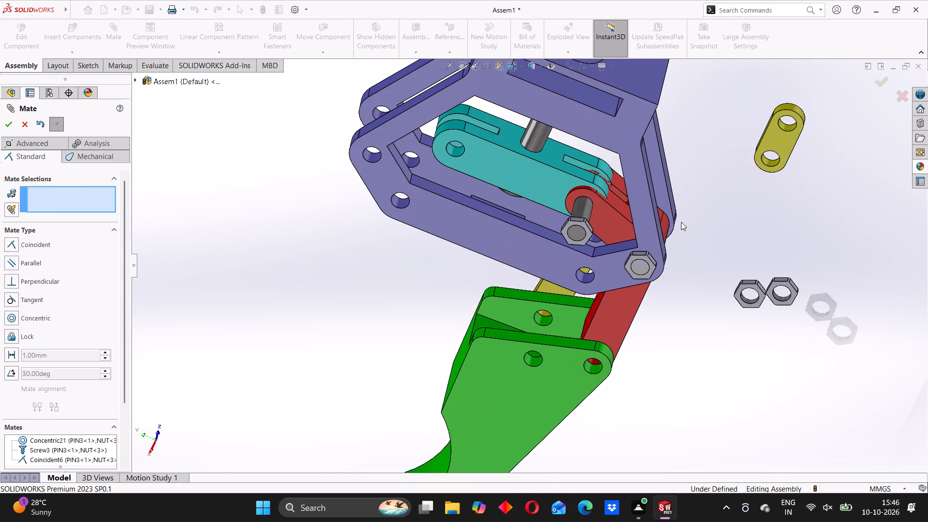
scroll(653, 247, "up", 2)
middle_click_drag(664, 196, 657, 198)
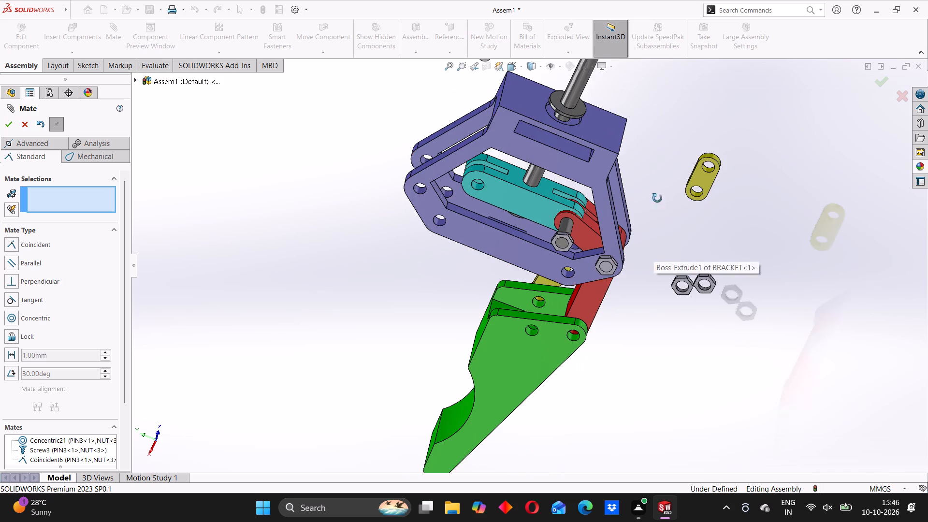
middle_click_drag(657, 198, 631, 216)
scroll(623, 212, "up", 7)
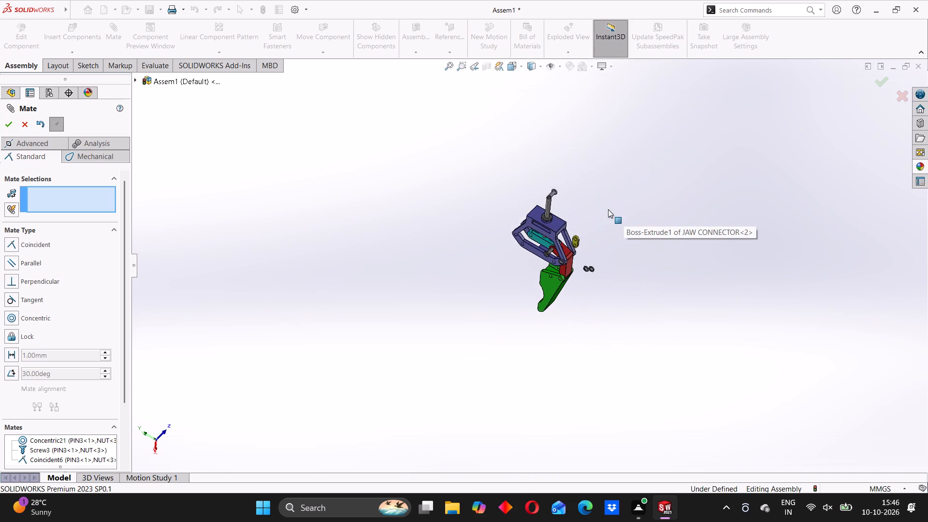
scroll(608, 209, "up", 1)
middle_click_drag(572, 234, 535, 345)
scroll(522, 237, "down", 7)
middle_click_drag(669, 327, 626, 318)
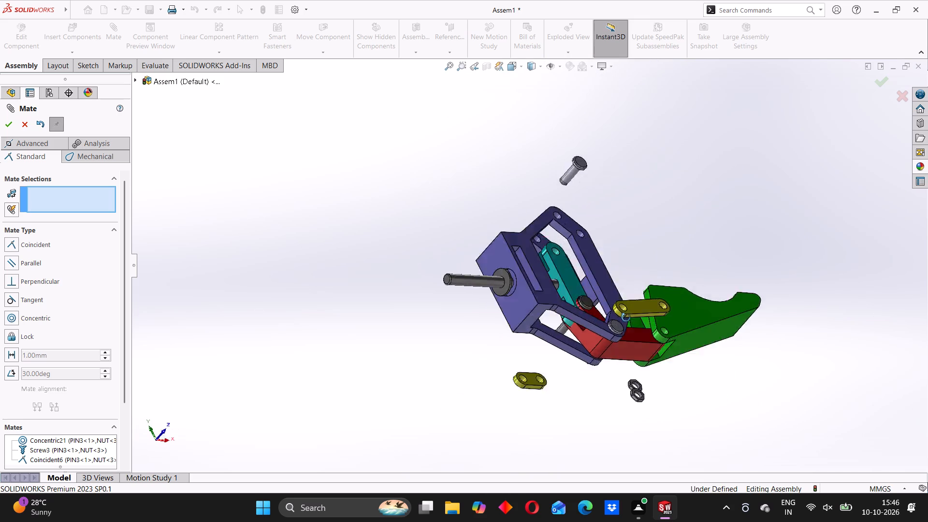
middle_click_drag(626, 318, 515, 369)
scroll(649, 262, "down", 2)
scroll(589, 239, "down", 3)
middle_click_drag(558, 306, 638, 283)
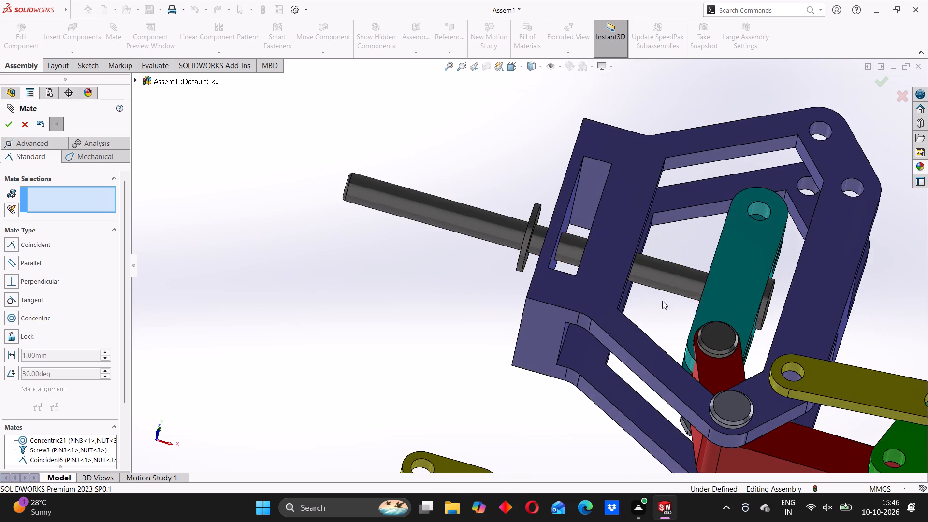
scroll(738, 331, "up", 4)
scroll(721, 333, "down", 3)
middle_click_drag(721, 333, 704, 371)
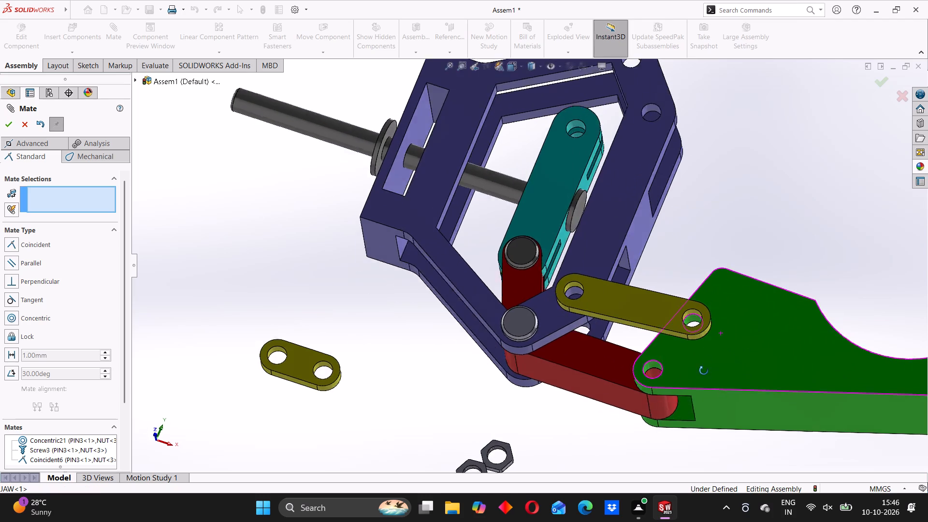
middle_click_drag(704, 371, 696, 396)
scroll(739, 330, "up", 2)
scroll(682, 334, "up", 1)
middle_click_drag(682, 334, 603, 319)
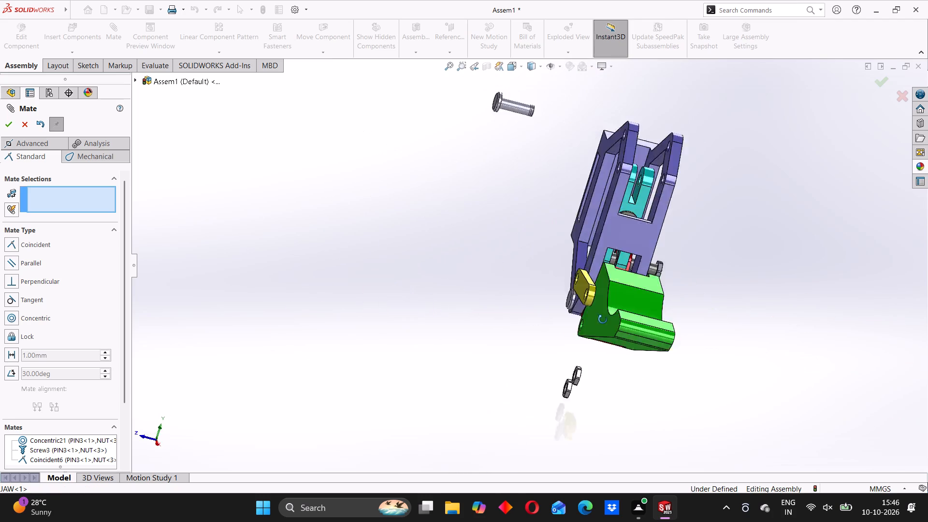
middle_click_drag(603, 319, 530, 421)
middle_click_drag(581, 261, 614, 396)
scroll(543, 290, "up", 1)
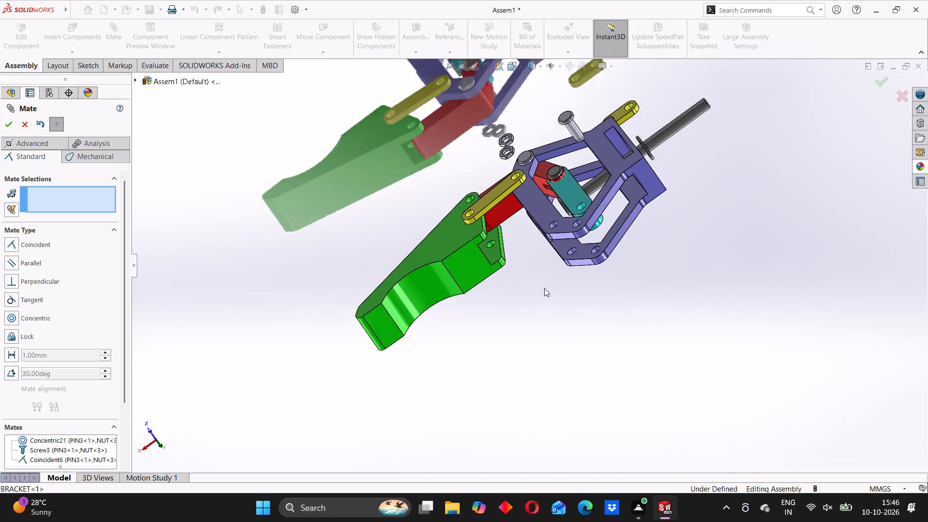
scroll(544, 288, "up", 1)
middle_click_drag(506, 290, 584, 296)
scroll(478, 247, "down", 4)
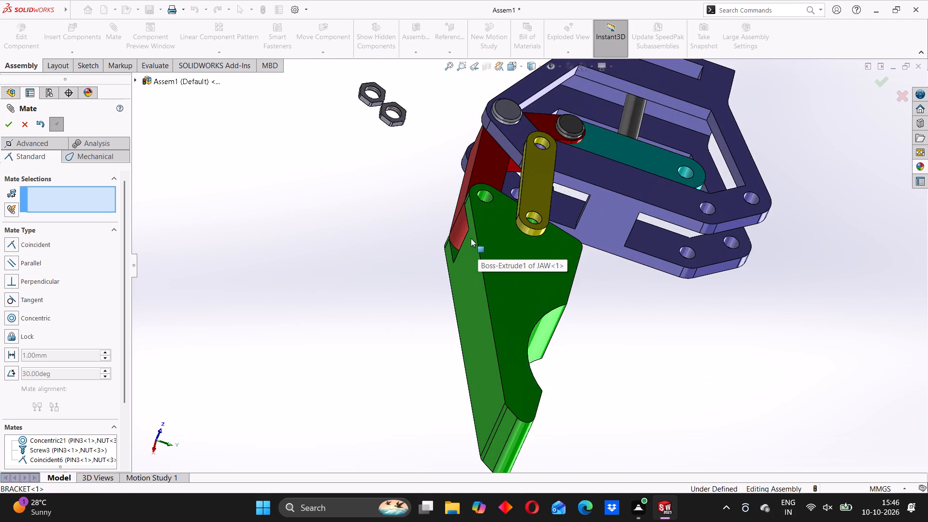
scroll(548, 215, "up", 2)
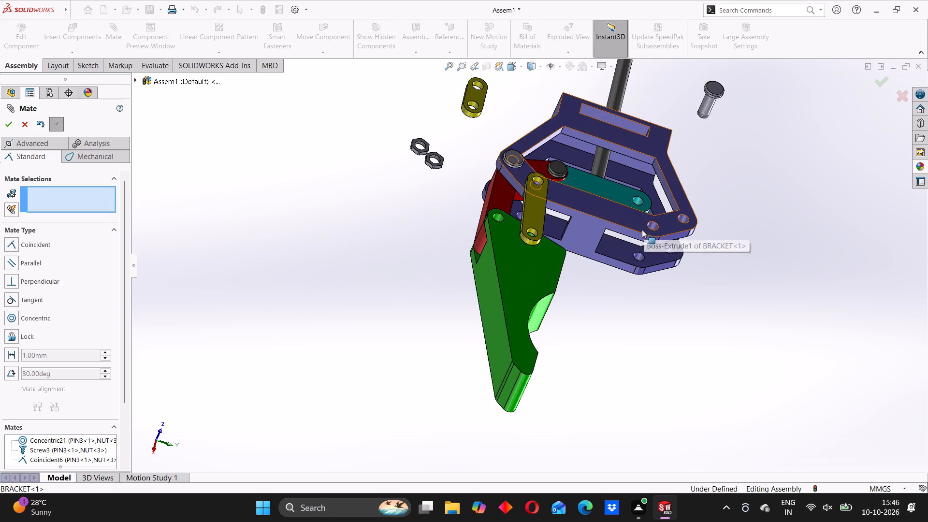
middle_click_drag(491, 245, 582, 292)
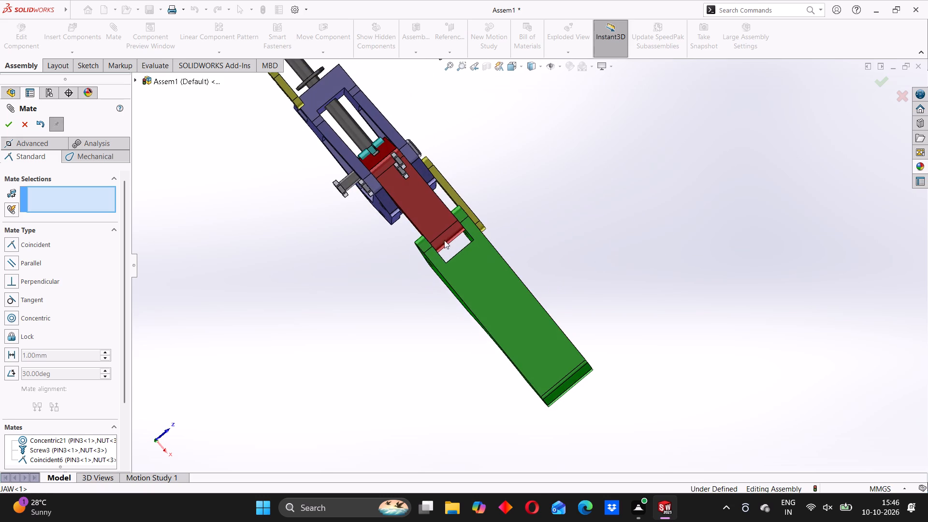
scroll(370, 185, "down", 3)
middle_click_drag(450, 150, 398, 185)
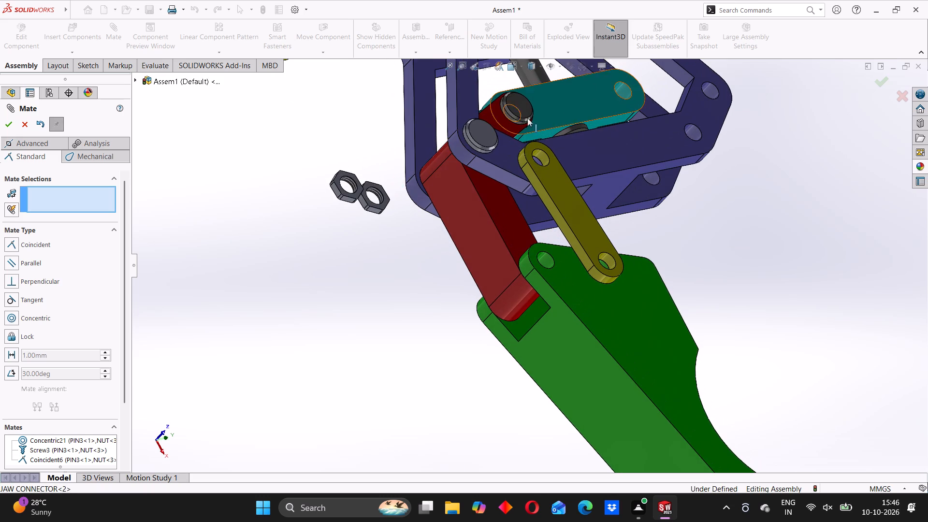
Close the Mate command and place a copy of PIN3 in open space beside the bracket and jaw.
left_click_drag(523, 111, 636, 276, "ctrl")
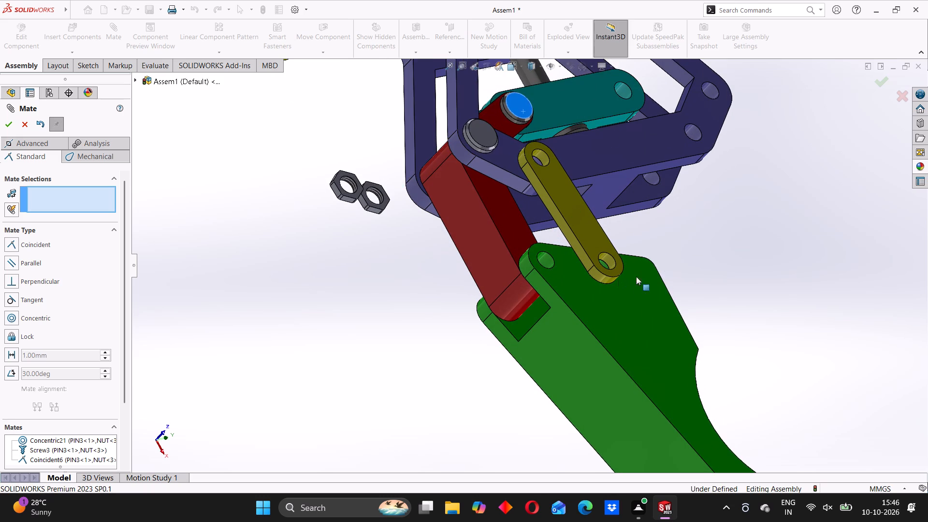
left_click_drag(636, 276, 728, 233, "ctrl")
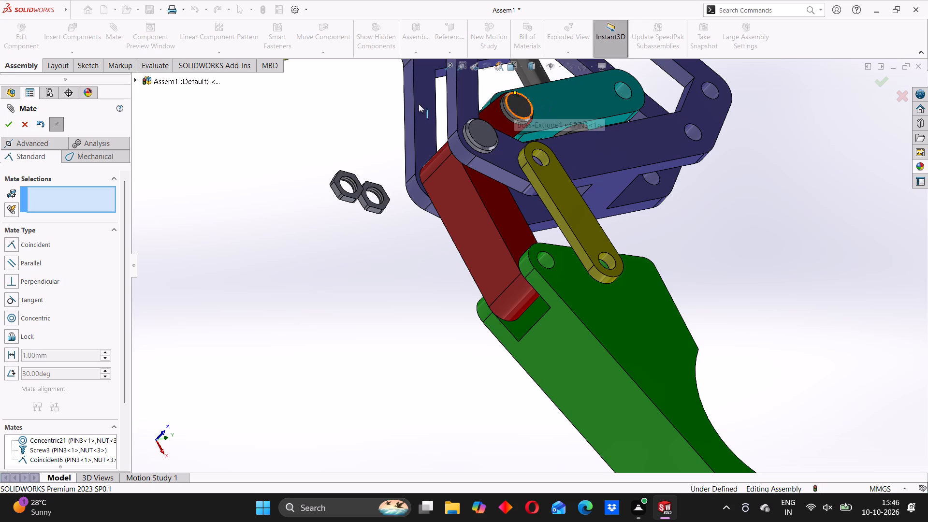
left_click(4, 126)
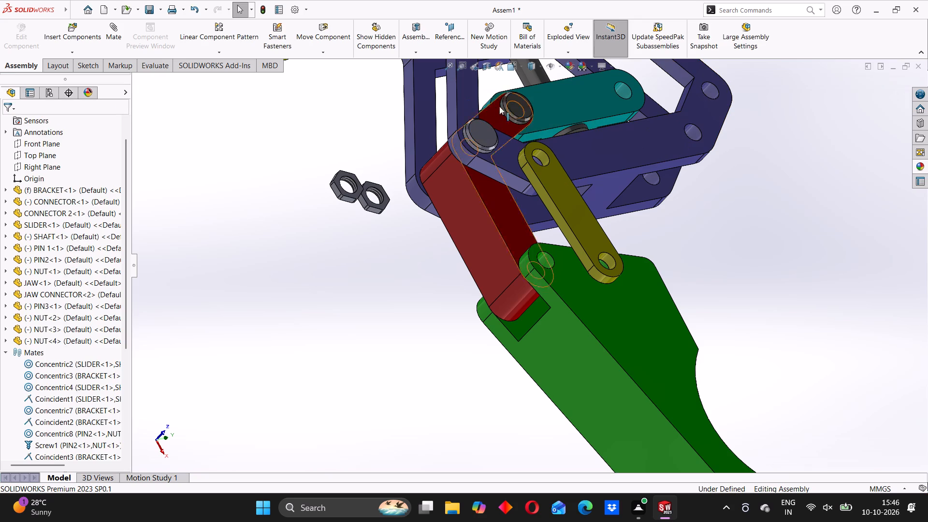
left_click_drag(514, 102, 750, 226, "ctrl")
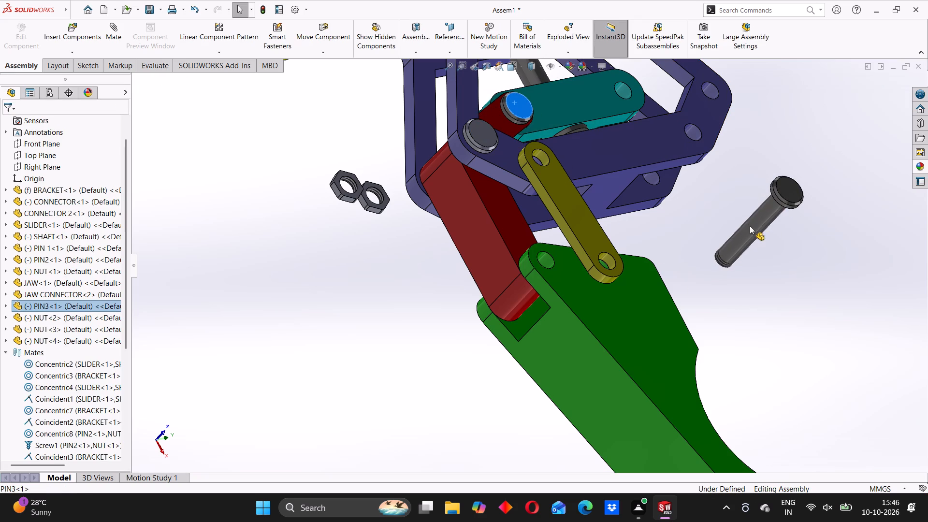
left_click_drag(750, 226, 724, 219, "ctrl")
Add a Concentric mate between the PIN3 copy's cylindrical face and the JAW hole behind the yellow jaw connector.
scroll(741, 245, "up", 1)
middle_click_drag(752, 261, 713, 275)
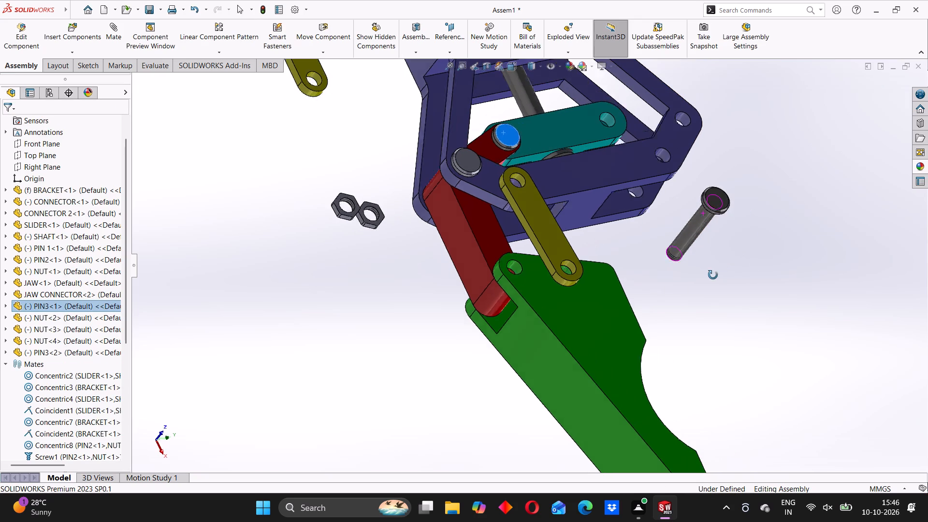
middle_click_drag(713, 275, 709, 278)
left_click(717, 232)
left_click(111, 34)
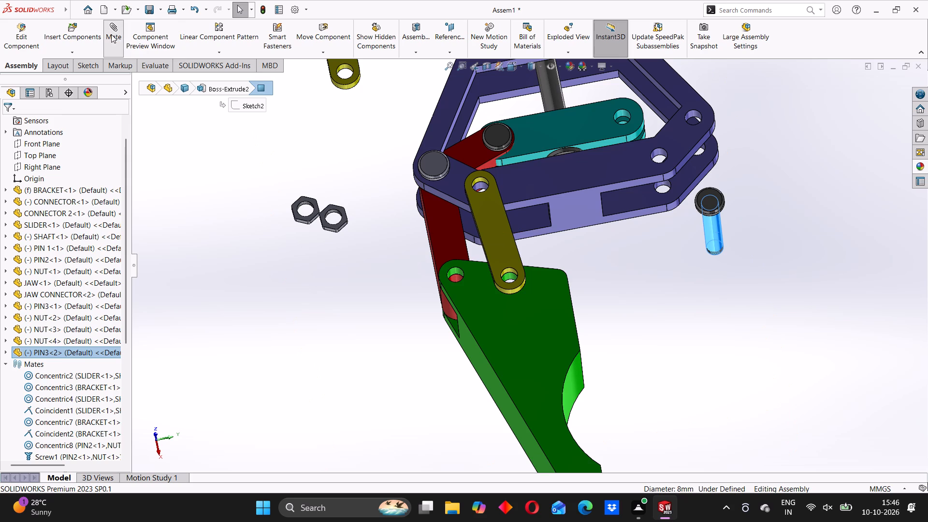
scroll(517, 280, "down", 5)
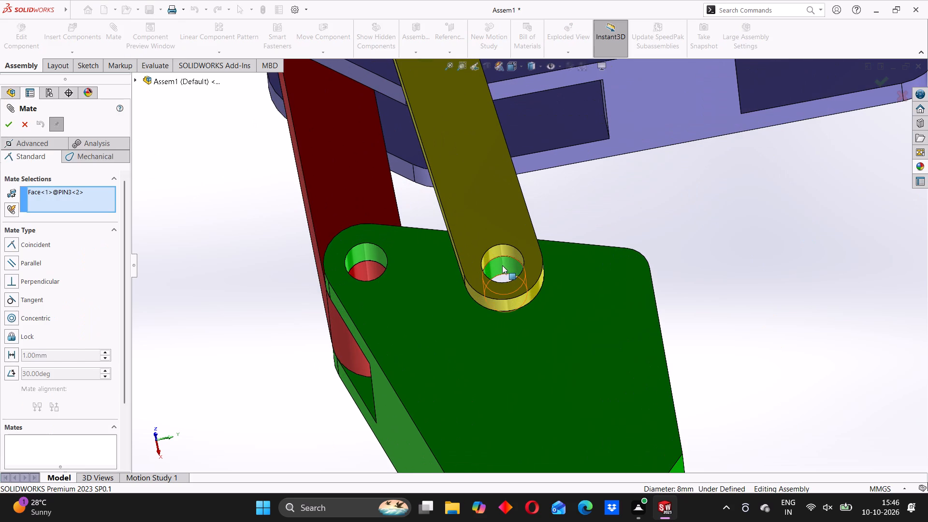
left_click(502, 265)
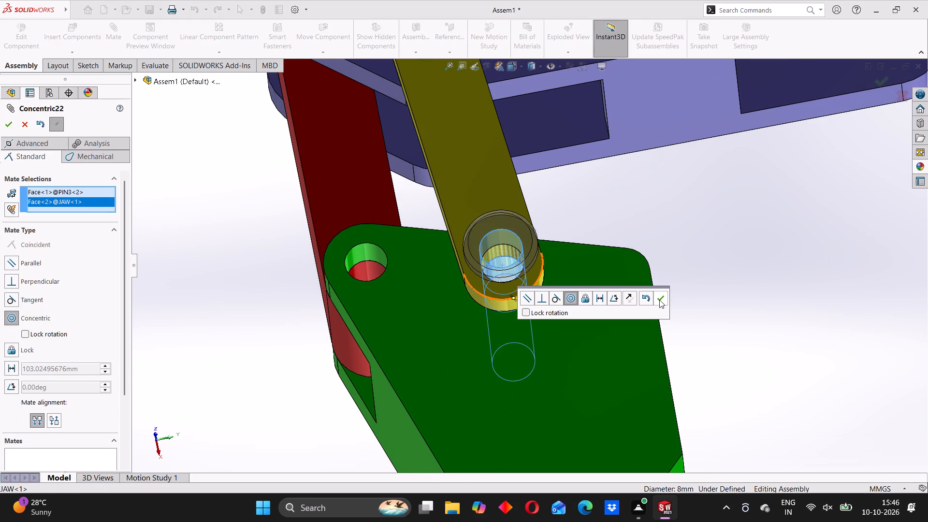
left_click(661, 300)
Add a Coincident mate between the underside of the PIN3 copy's head and the outer face of yellow CONNECTOR 2.
middle_click_drag(529, 301, 609, 278)
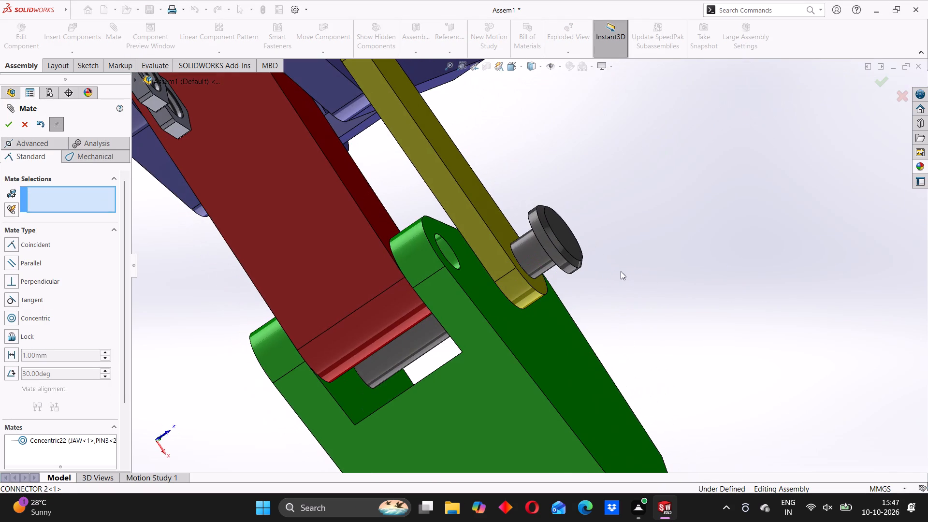
middle_click_drag(364, 348, 358, 362)
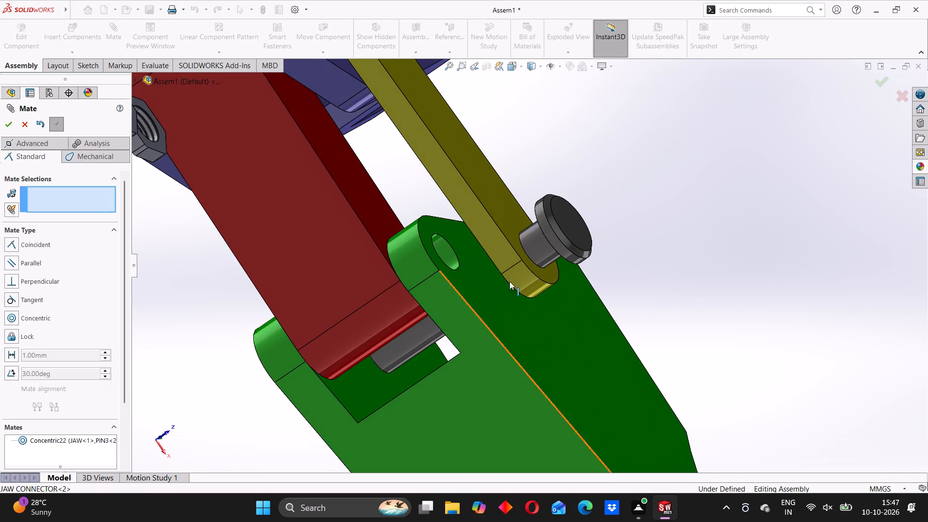
scroll(541, 250, "down", 4)
middle_click_drag(522, 256, 561, 231)
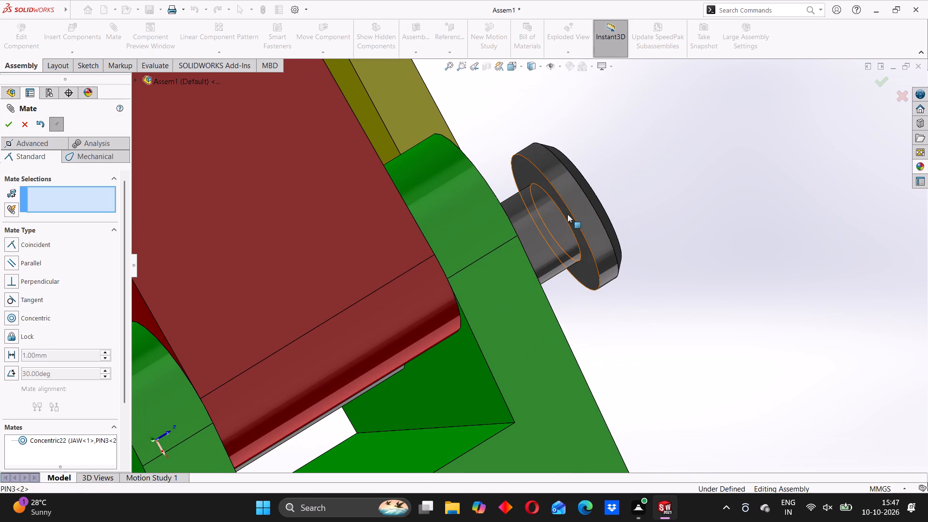
left_click(567, 214)
middle_click_drag(579, 303, 549, 335)
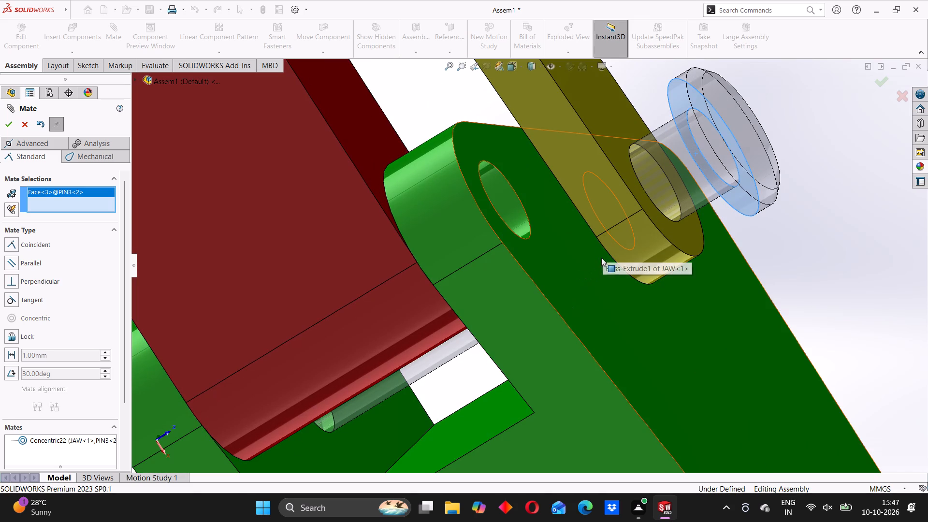
left_click(683, 232)
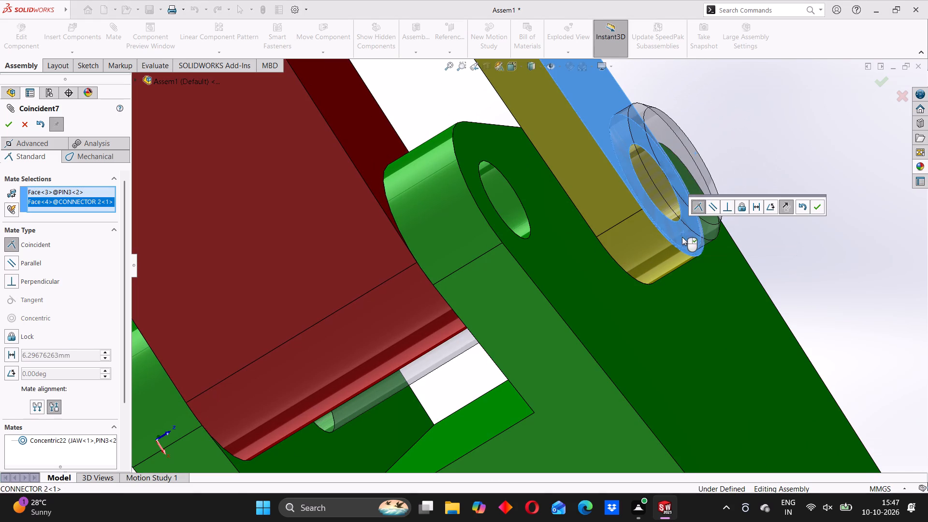
left_click(813, 204)
Add a Concentric mate between NUT<2>'s inner hole face and the threaded end of the PIN3 copy protruding from the JAW.
scroll(537, 321, "up", 6)
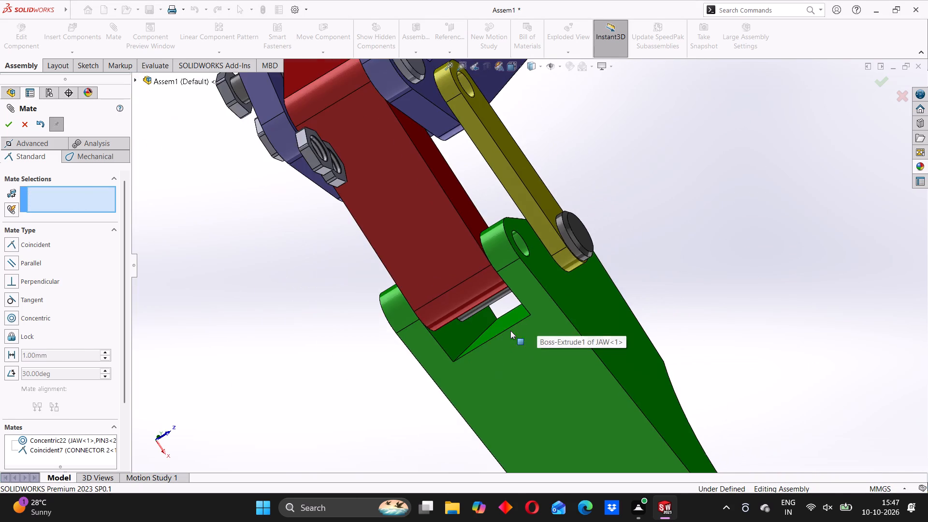
middle_click_drag(427, 357, 482, 314)
scroll(307, 349, "up", 4)
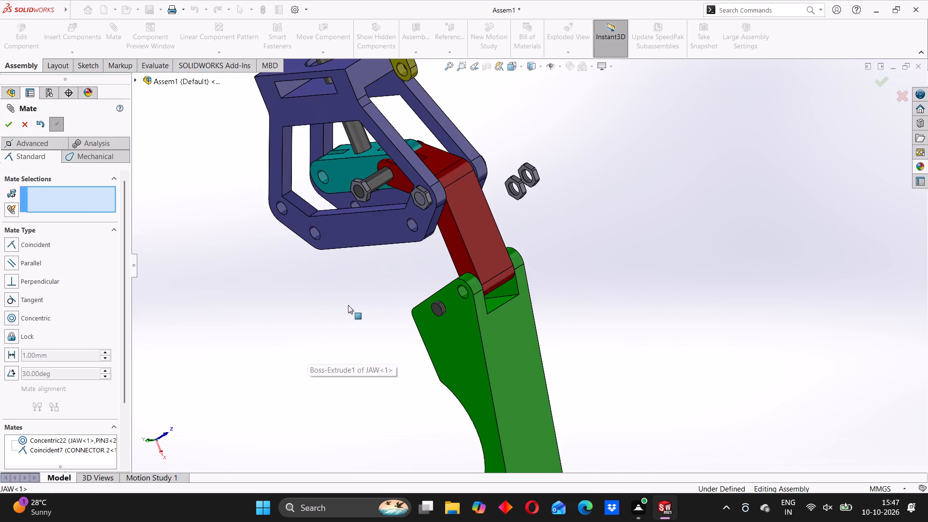
scroll(507, 184, "down", 4)
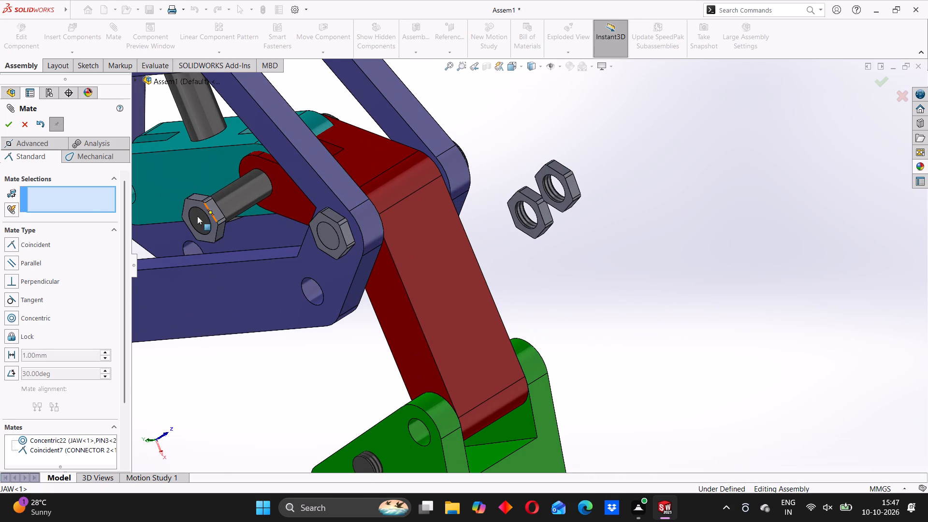
left_click(523, 213)
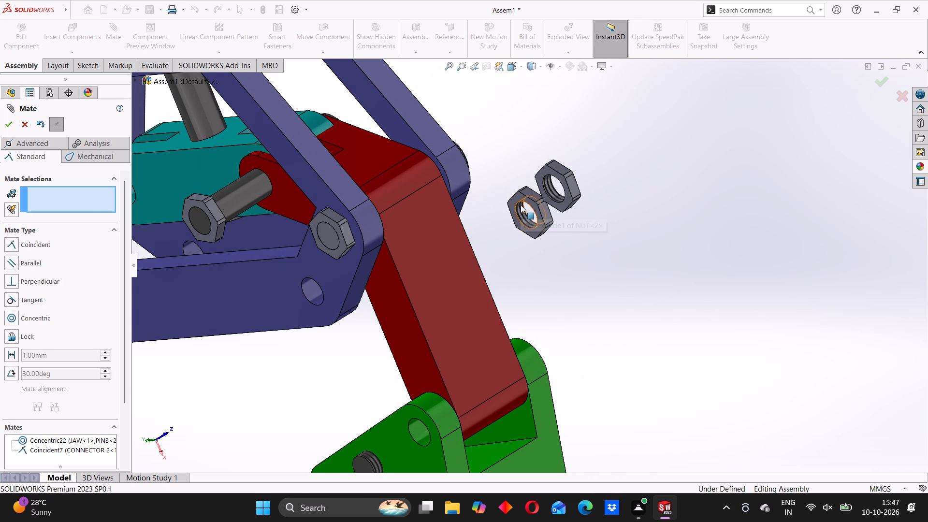
left_click(521, 205)
scroll(430, 346, "up", 4)
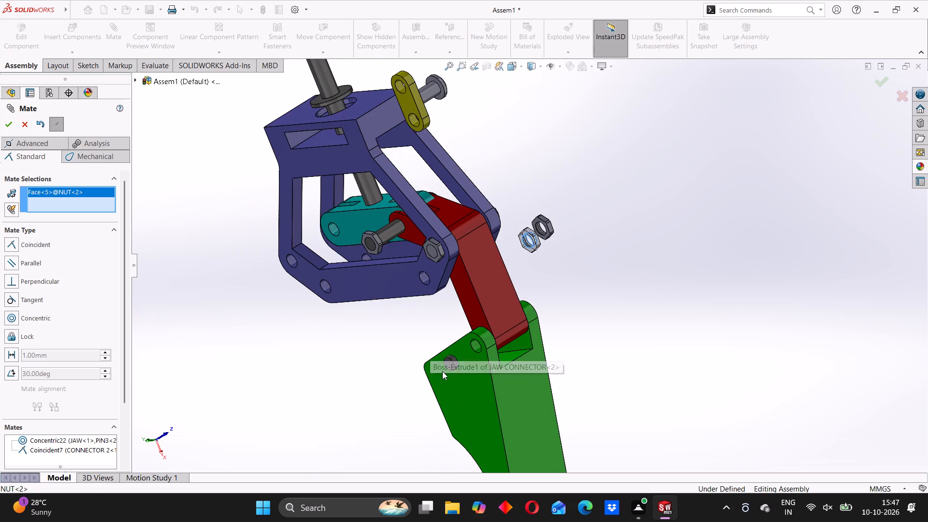
scroll(452, 367, "down", 6)
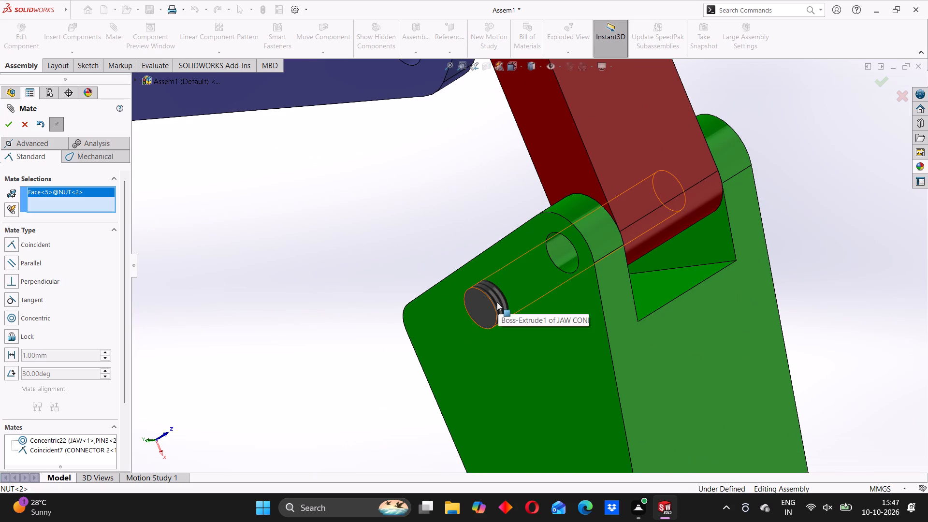
middle_click_drag(496, 303, 481, 329)
scroll(497, 299, "down", 4)
left_click(492, 279)
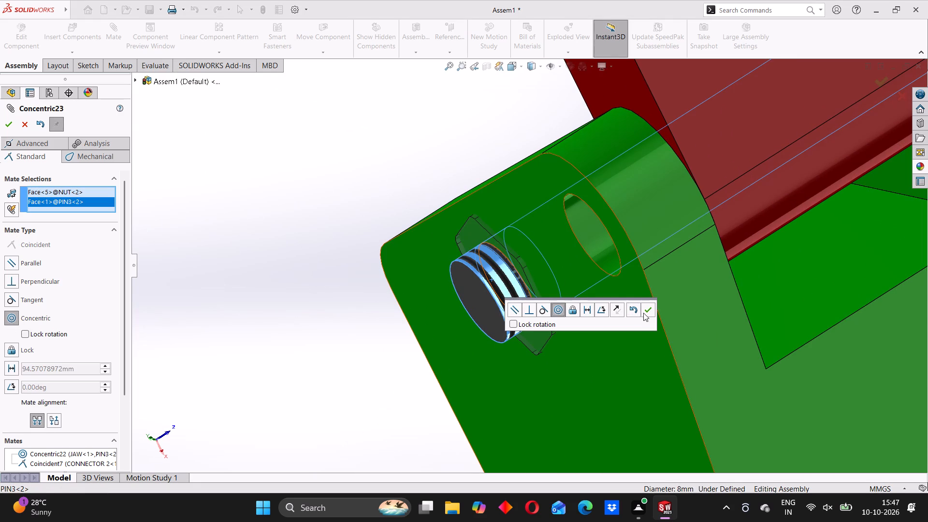
left_click(646, 311)
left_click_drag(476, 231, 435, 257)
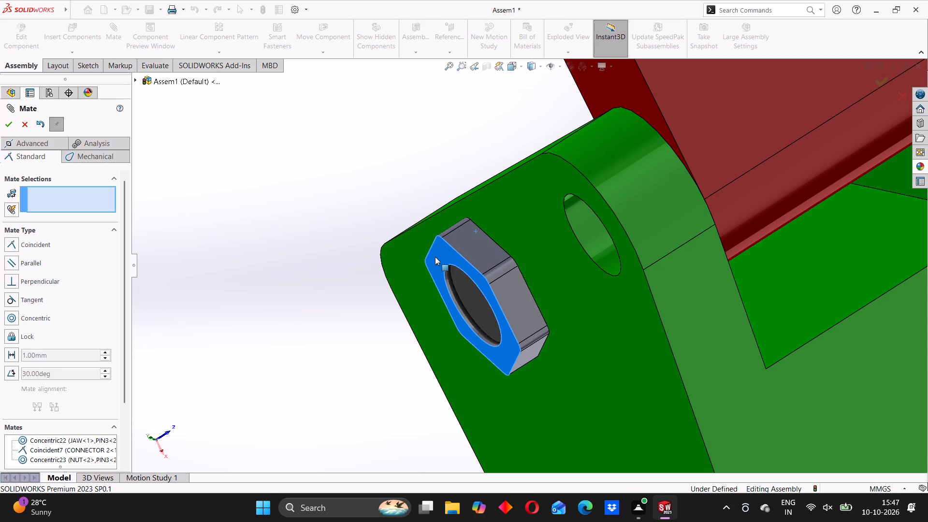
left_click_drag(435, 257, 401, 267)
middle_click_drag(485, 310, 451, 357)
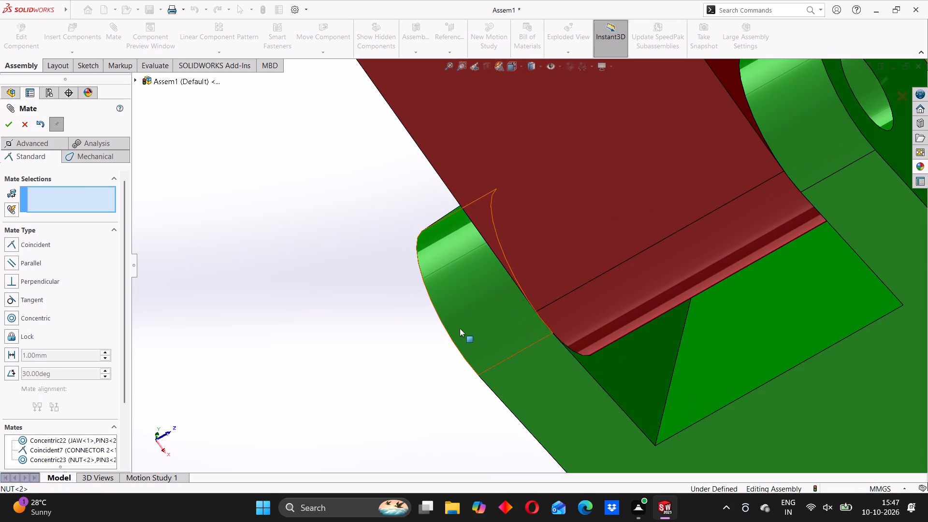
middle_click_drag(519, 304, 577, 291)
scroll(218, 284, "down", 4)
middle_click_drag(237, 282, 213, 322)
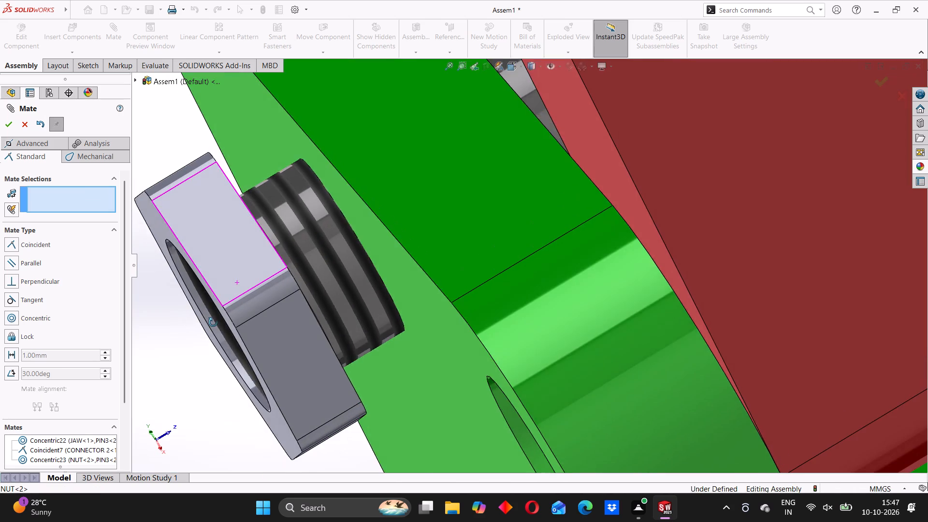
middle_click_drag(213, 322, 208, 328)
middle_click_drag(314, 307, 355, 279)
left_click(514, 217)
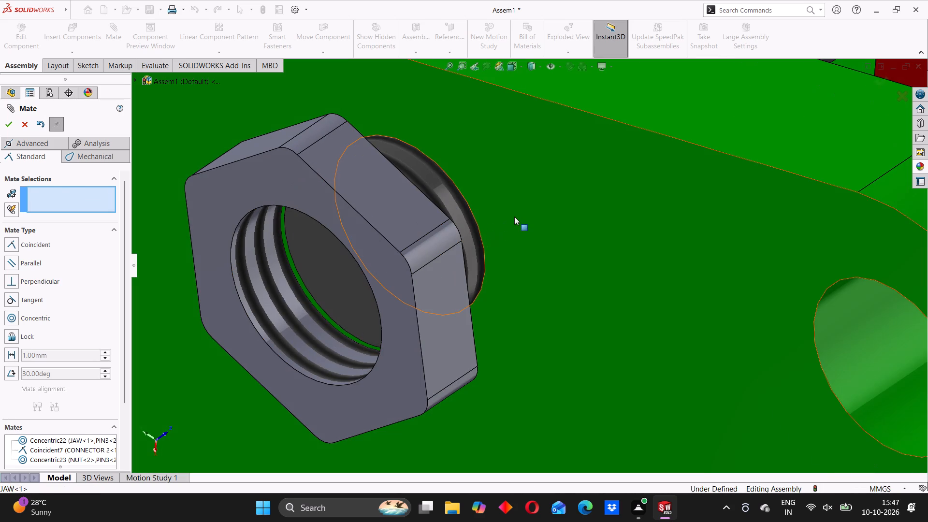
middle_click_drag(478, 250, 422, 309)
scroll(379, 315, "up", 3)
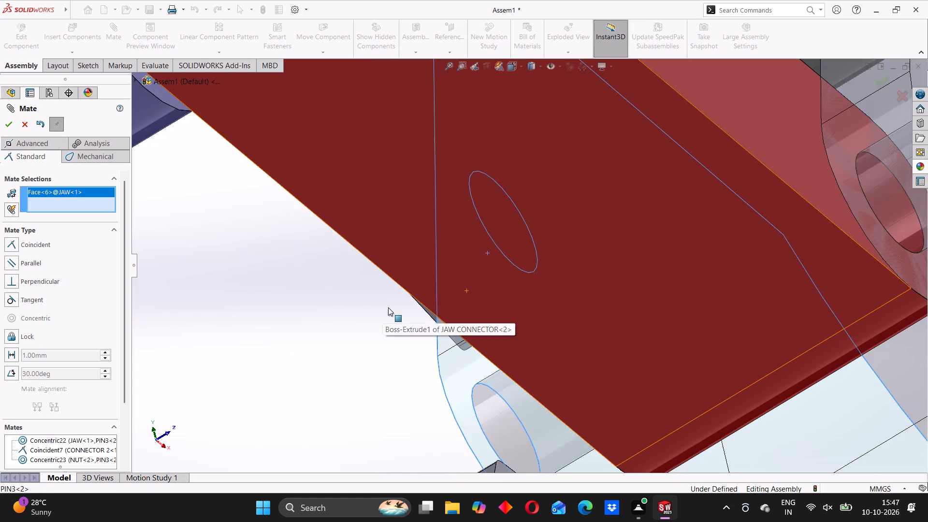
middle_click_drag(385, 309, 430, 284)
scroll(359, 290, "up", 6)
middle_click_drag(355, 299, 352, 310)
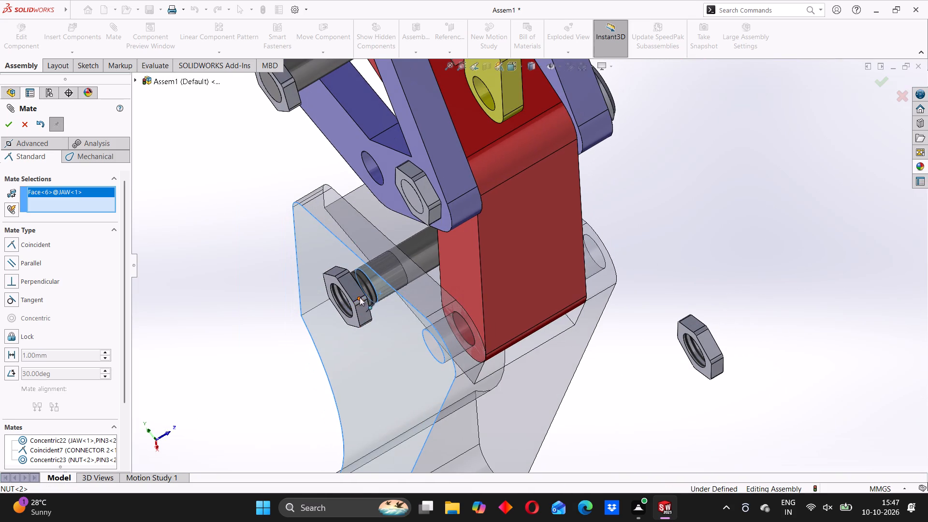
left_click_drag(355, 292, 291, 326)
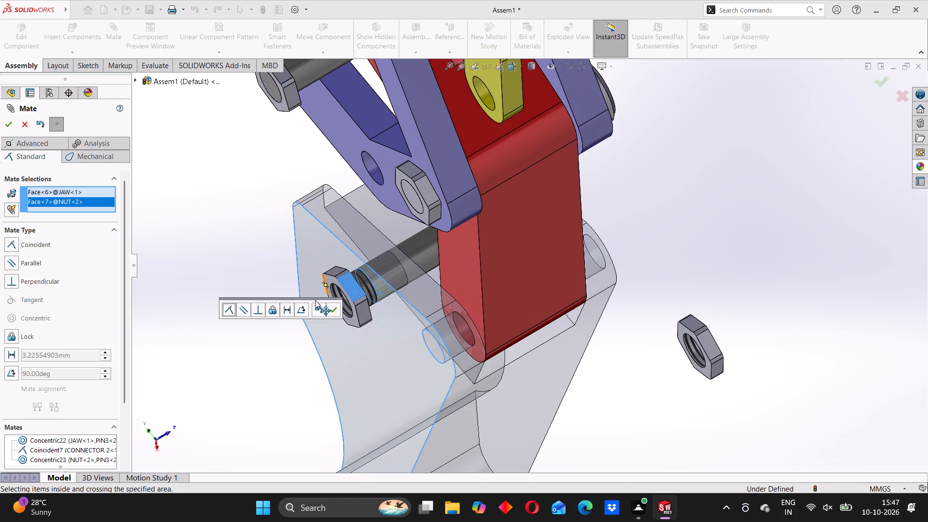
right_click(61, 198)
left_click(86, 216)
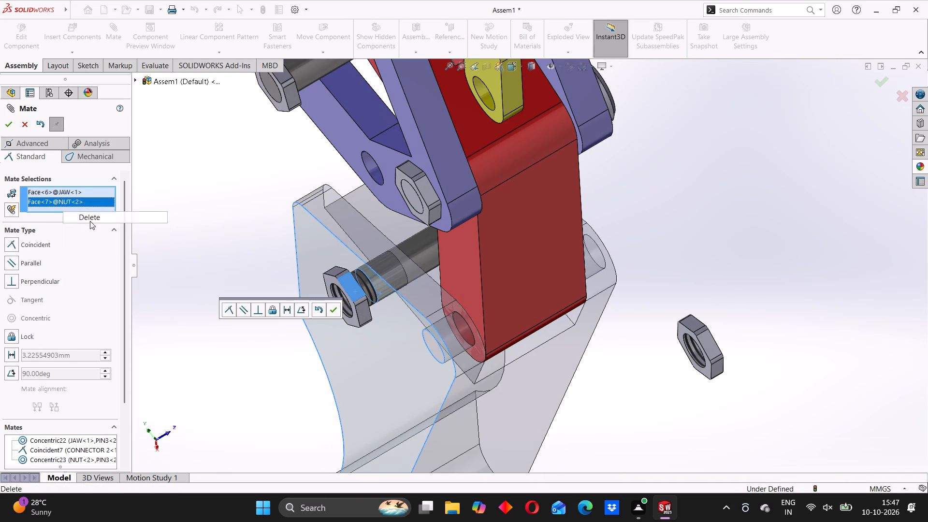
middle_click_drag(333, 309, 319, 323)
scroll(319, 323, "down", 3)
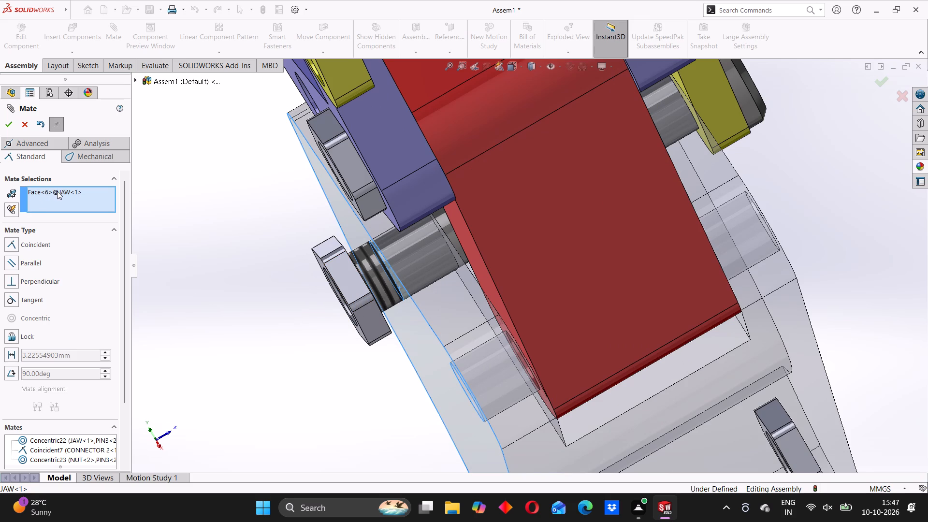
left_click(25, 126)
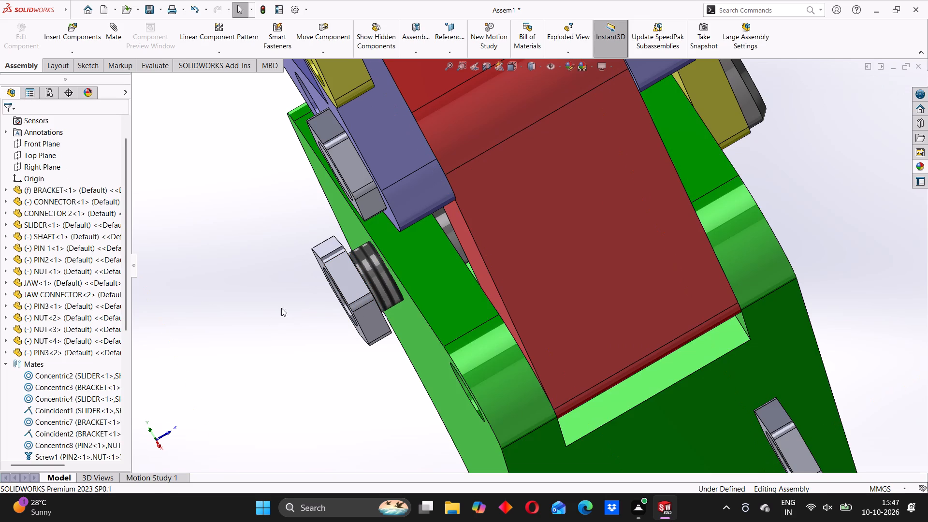
Slide NUT<2> clear of the pin and add a Coincident mate between its inner flat face and the JAW's outer side face.
left_click_drag(343, 279, 260, 317)
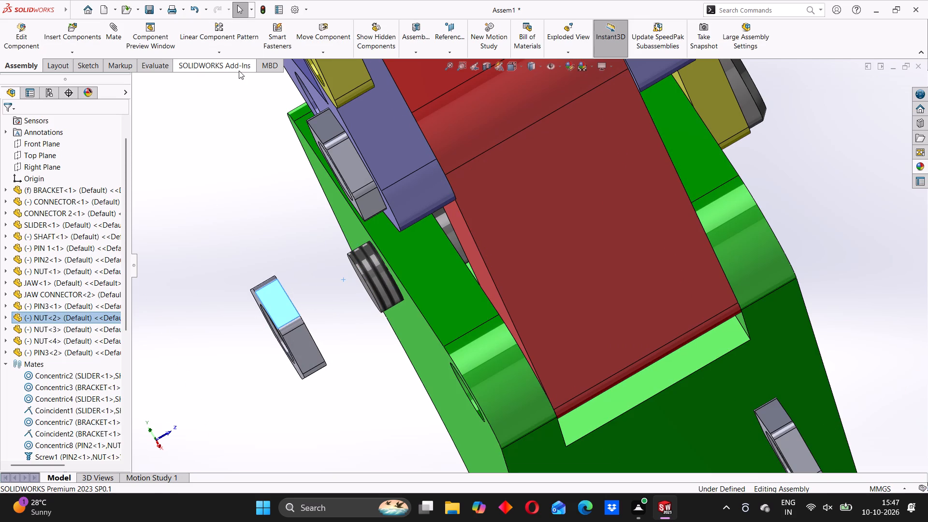
left_click(327, 317)
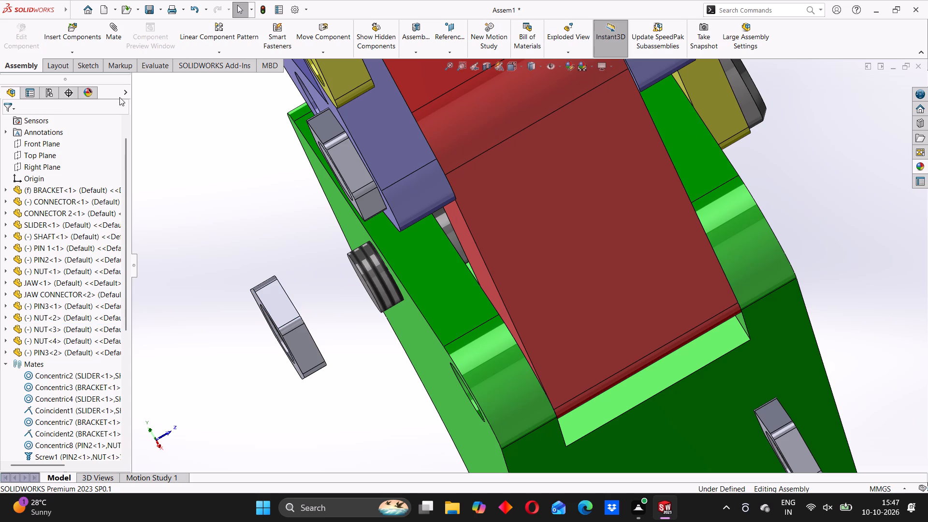
left_click(113, 29)
scroll(338, 320, "down", 2)
middle_click_drag(361, 310, 343, 344)
left_click(340, 358)
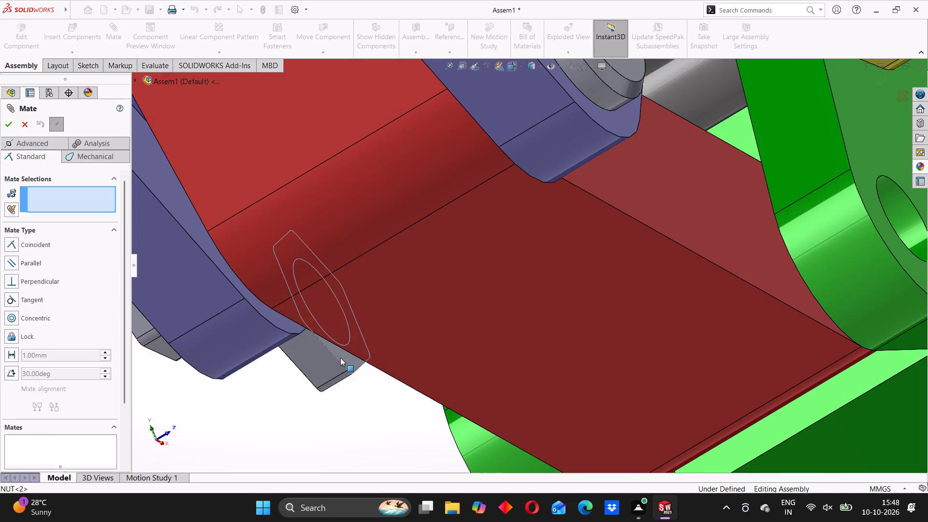
scroll(318, 366, "up", 2)
middle_click_drag(288, 374, 332, 345)
scroll(253, 336, "up", 3)
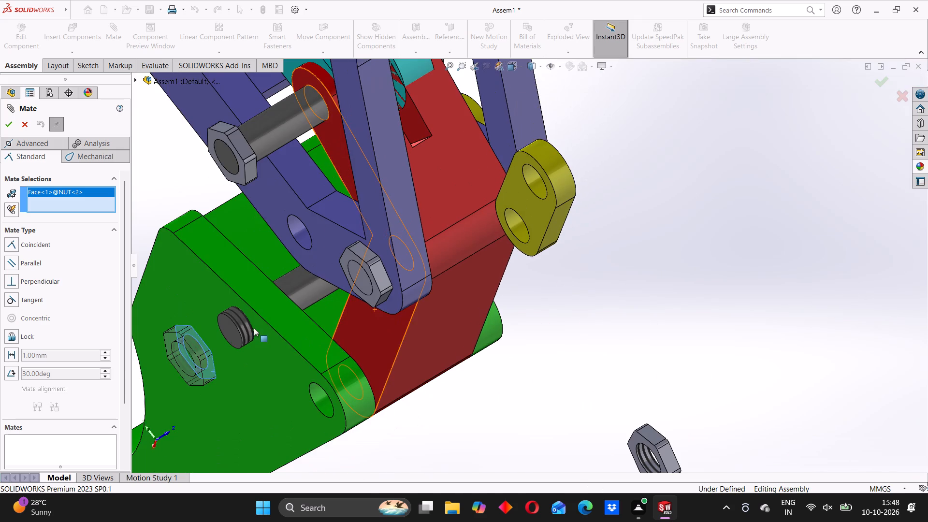
scroll(233, 324, "down", 1)
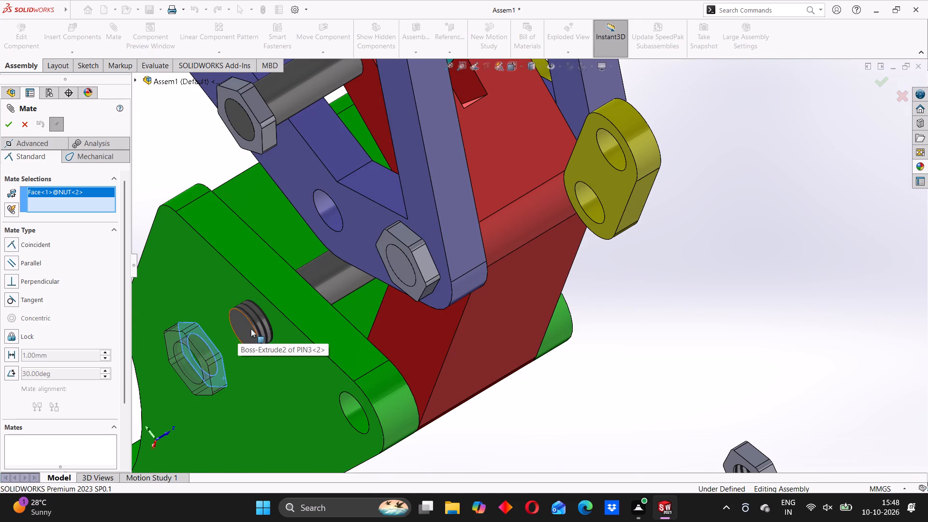
scroll(249, 327, "down", 4)
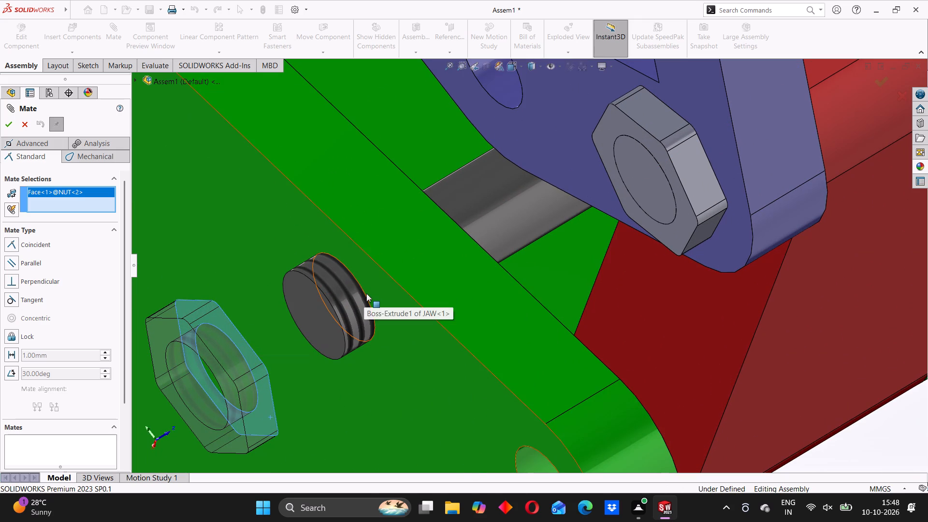
left_click(371, 290)
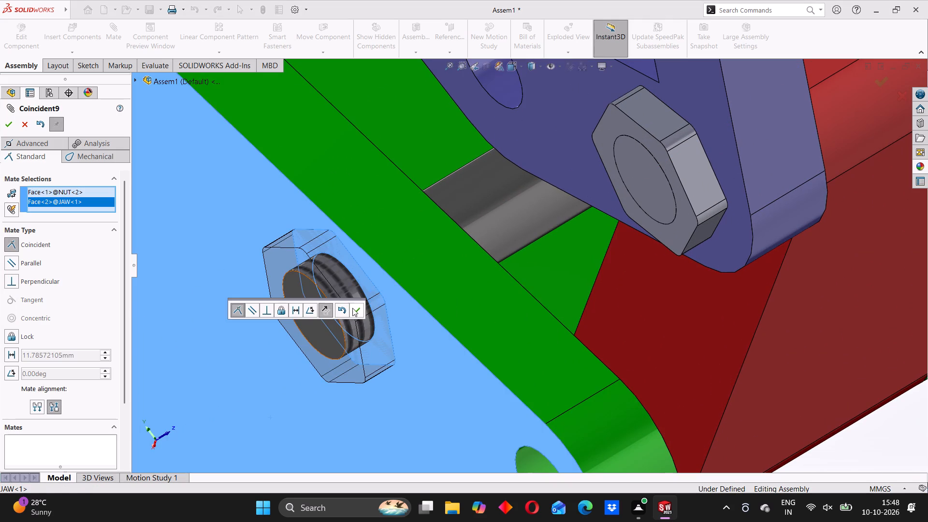
left_click(356, 309)
Check how NUT<2> moves on the pin and examine the jaw, connector and bracket joints from several sides.
left_click_drag(322, 268, 349, 327)
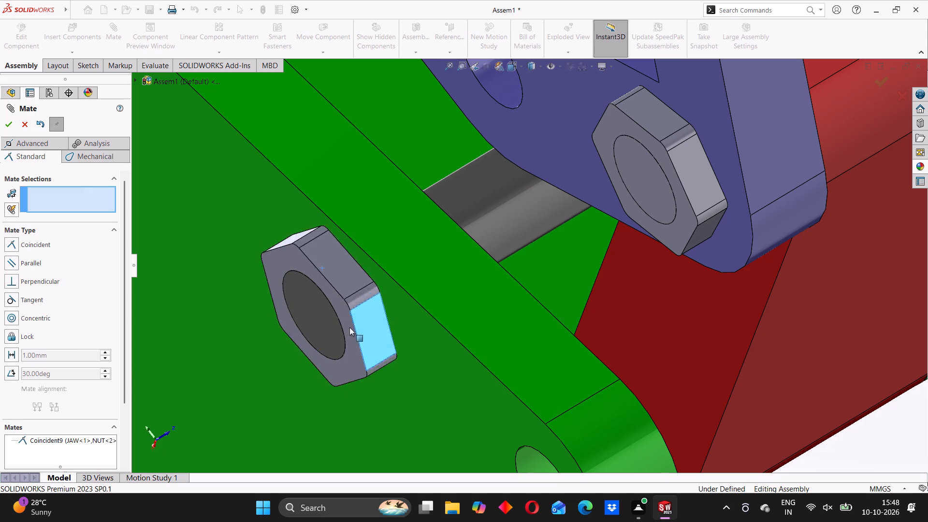
left_click_drag(349, 327, 299, 258)
scroll(423, 333, "up", 6)
middle_click_drag(607, 304, 558, 325)
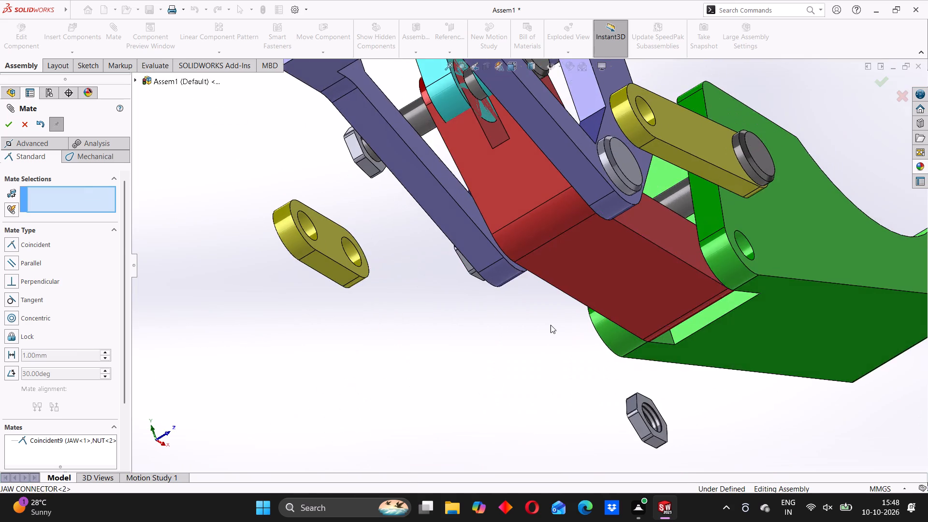
scroll(527, 322, "up", 4)
middle_click_drag(472, 312, 400, 334)
middle_click_drag(352, 306, 275, 288)
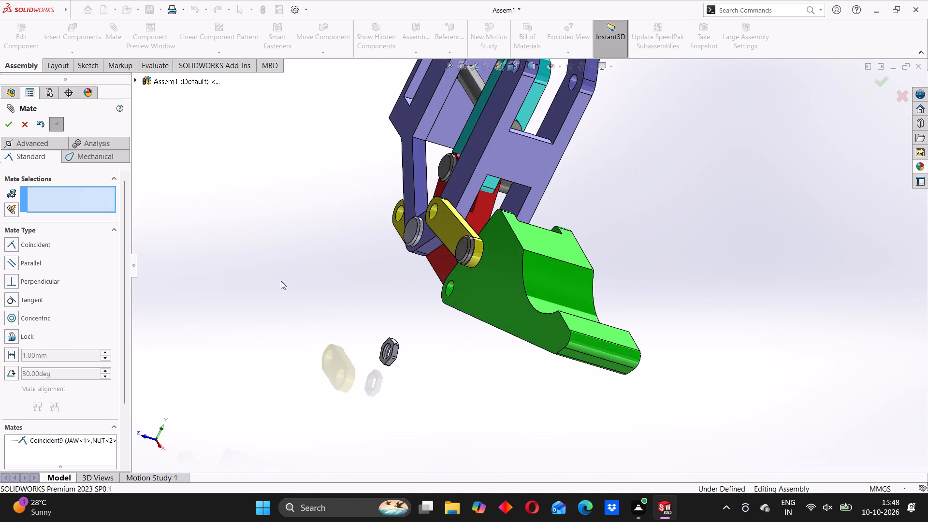
middle_click_drag(433, 267, 337, 319)
middle_click_drag(387, 240, 415, 340)
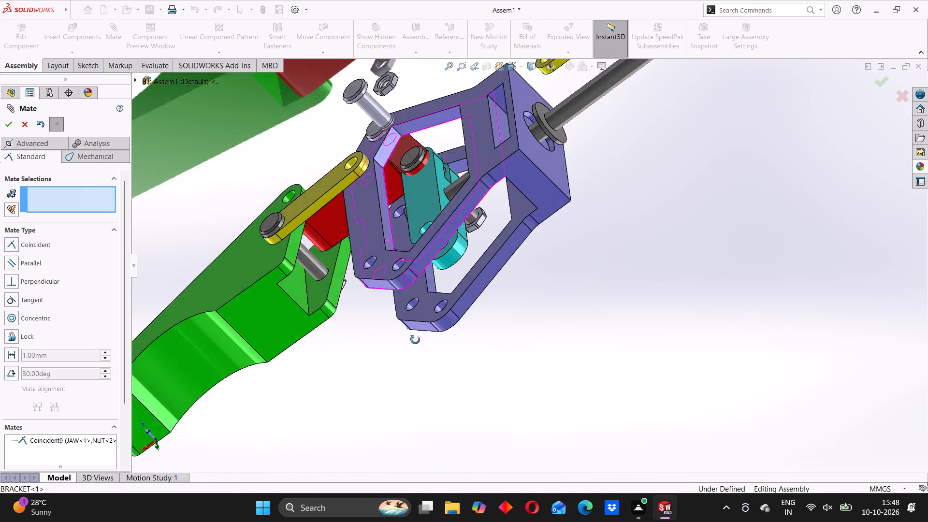
middle_click_drag(415, 340, 420, 351)
scroll(373, 278, "up", 2)
middle_click_drag(363, 261, 480, 236)
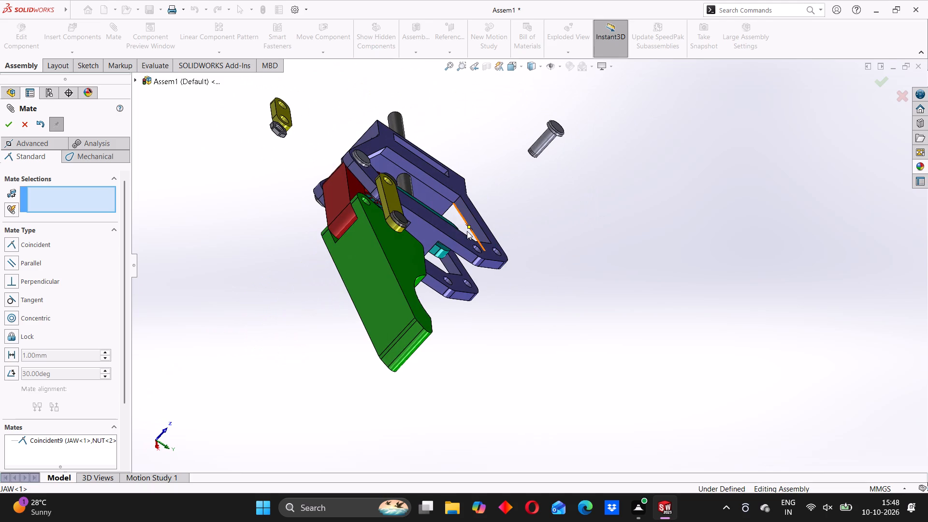
scroll(348, 233, "down", 5)
middle_click_drag(435, 248, 388, 261)
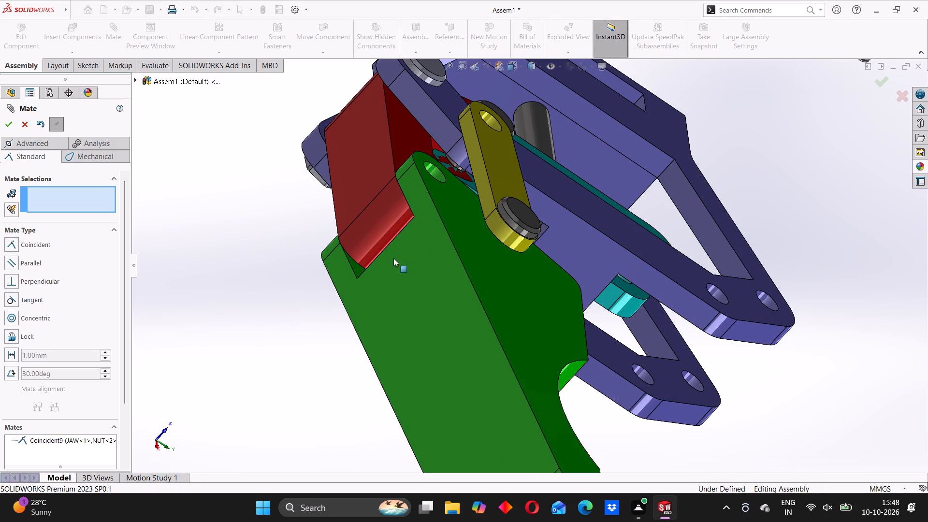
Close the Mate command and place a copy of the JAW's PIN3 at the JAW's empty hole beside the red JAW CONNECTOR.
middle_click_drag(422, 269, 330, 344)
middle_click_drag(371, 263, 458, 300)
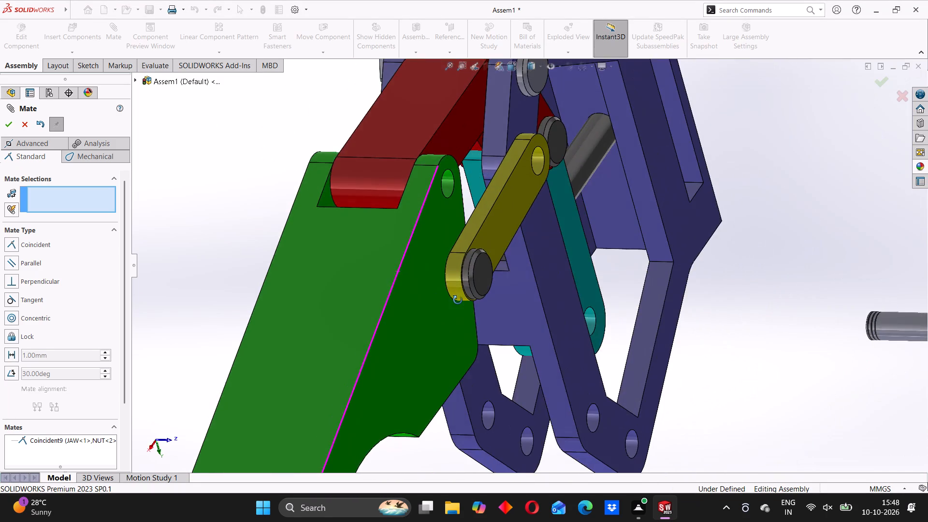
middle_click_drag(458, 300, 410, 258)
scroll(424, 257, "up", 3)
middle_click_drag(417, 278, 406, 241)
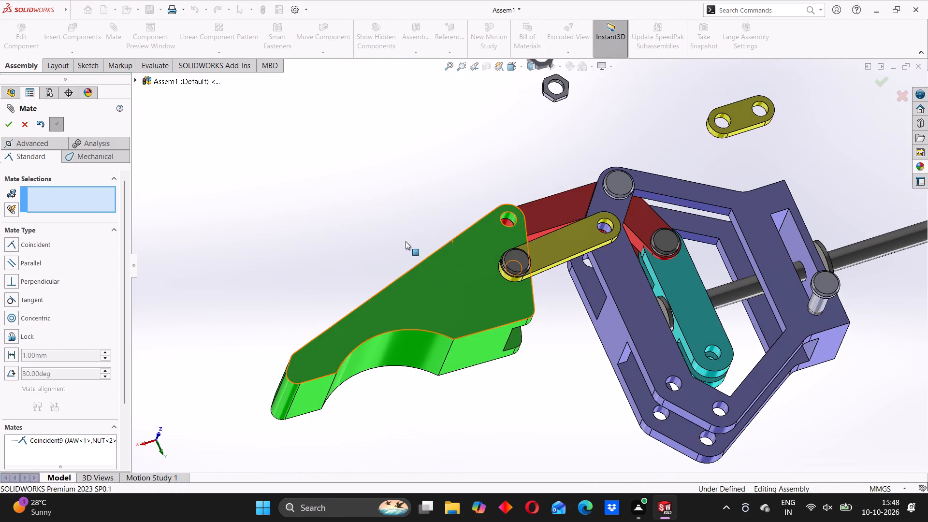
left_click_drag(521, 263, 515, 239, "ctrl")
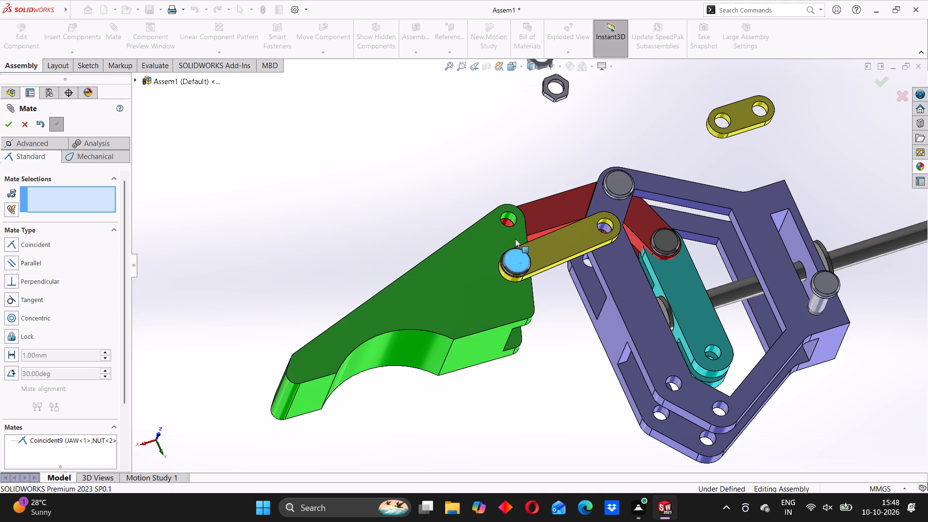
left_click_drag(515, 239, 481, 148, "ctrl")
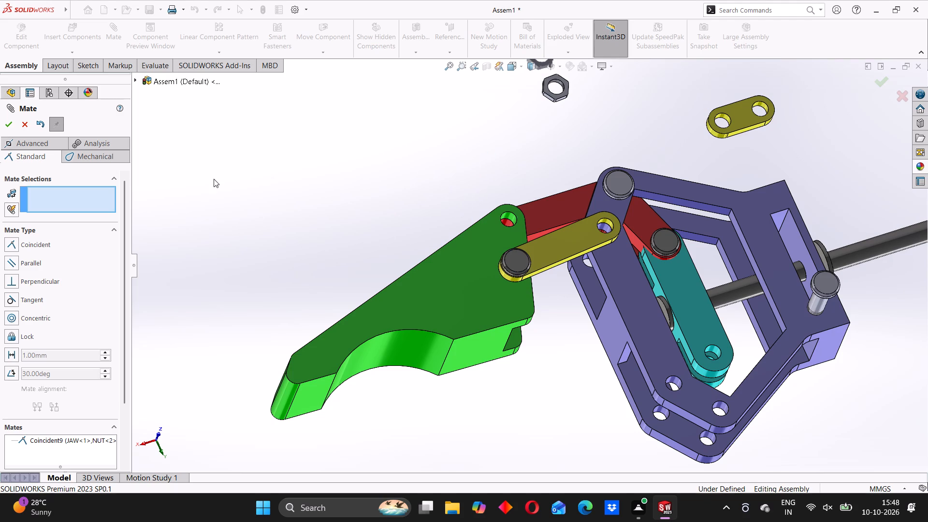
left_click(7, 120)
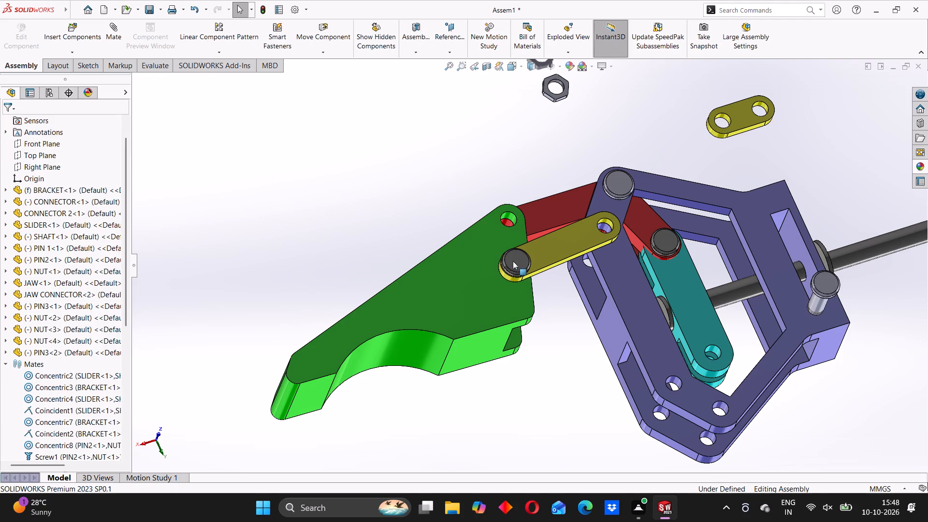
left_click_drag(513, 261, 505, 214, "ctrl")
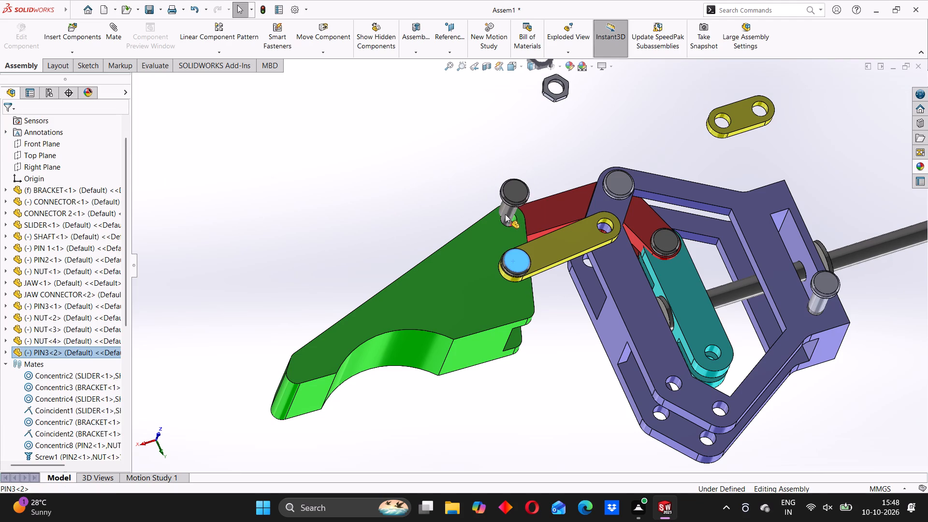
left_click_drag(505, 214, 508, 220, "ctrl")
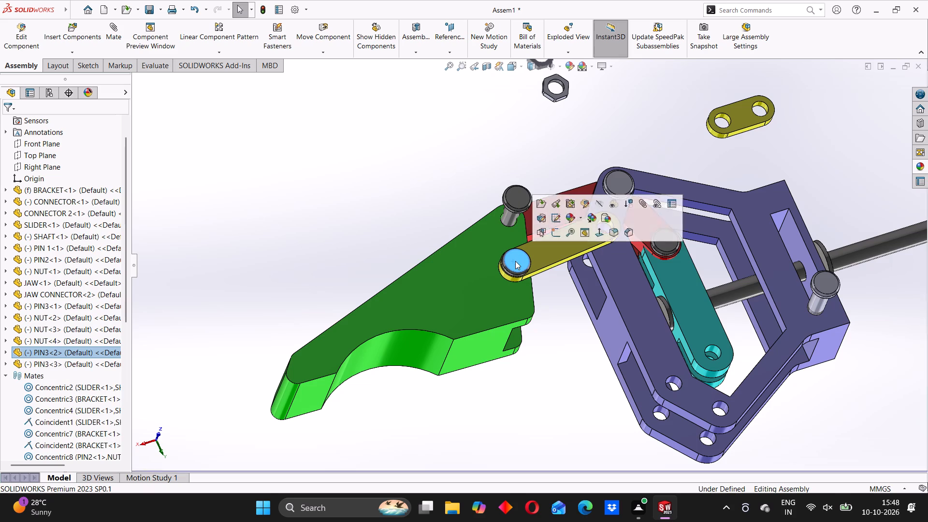
Place another copy of PIN3 at the free hole of yellow CONNECTOR 2.
left_click_drag(516, 262, 608, 227, "ctrl")
left_click(389, 207)
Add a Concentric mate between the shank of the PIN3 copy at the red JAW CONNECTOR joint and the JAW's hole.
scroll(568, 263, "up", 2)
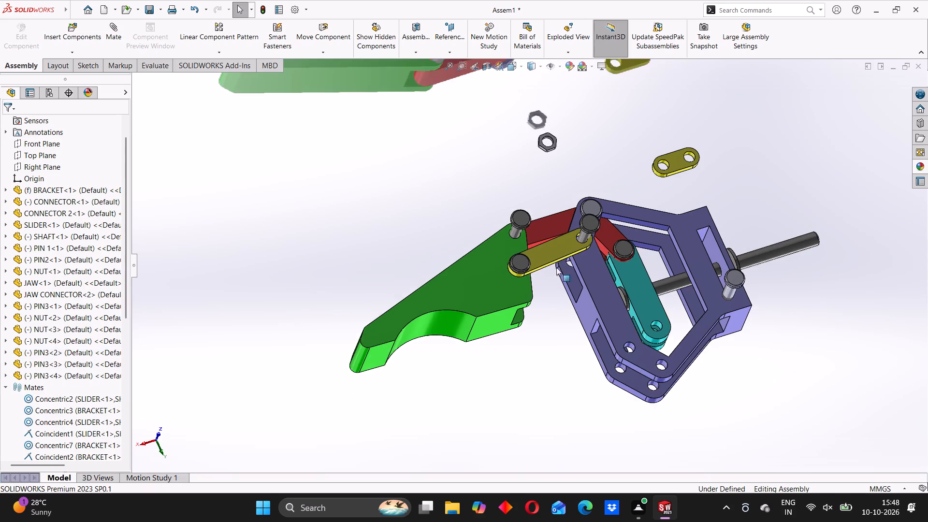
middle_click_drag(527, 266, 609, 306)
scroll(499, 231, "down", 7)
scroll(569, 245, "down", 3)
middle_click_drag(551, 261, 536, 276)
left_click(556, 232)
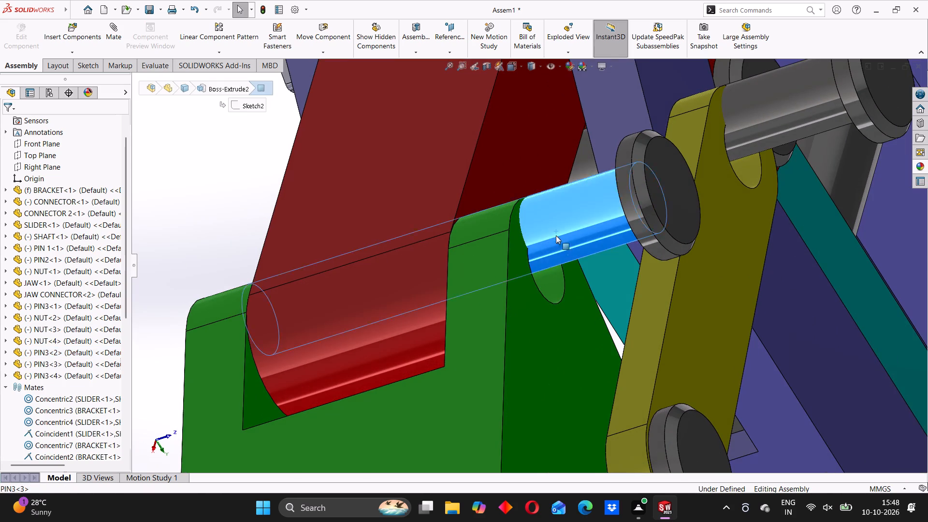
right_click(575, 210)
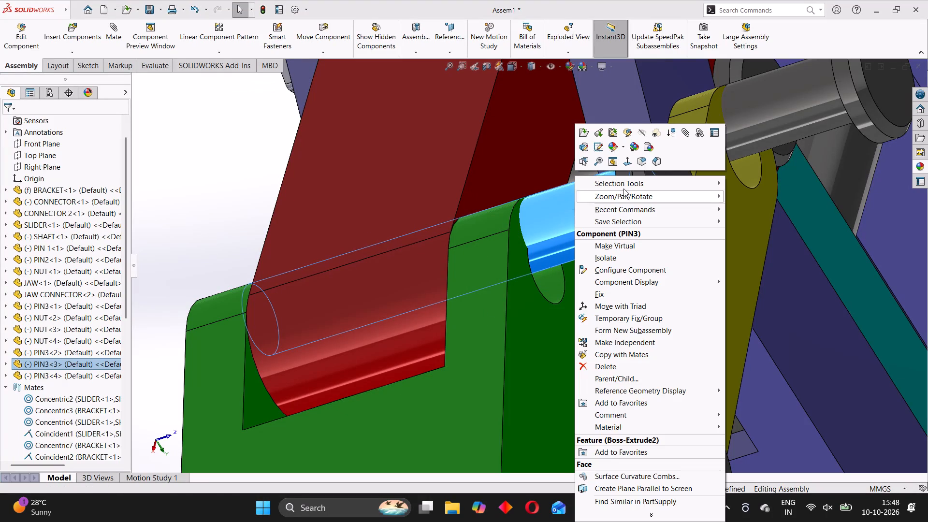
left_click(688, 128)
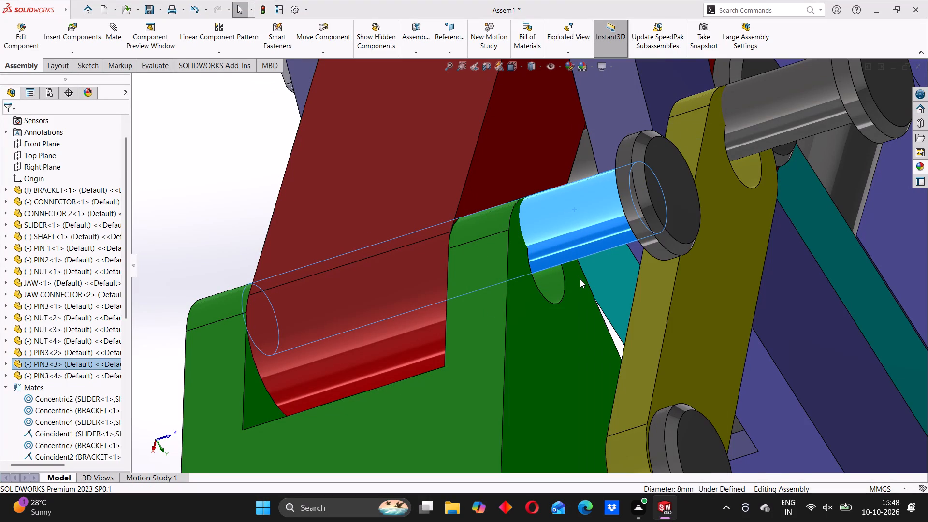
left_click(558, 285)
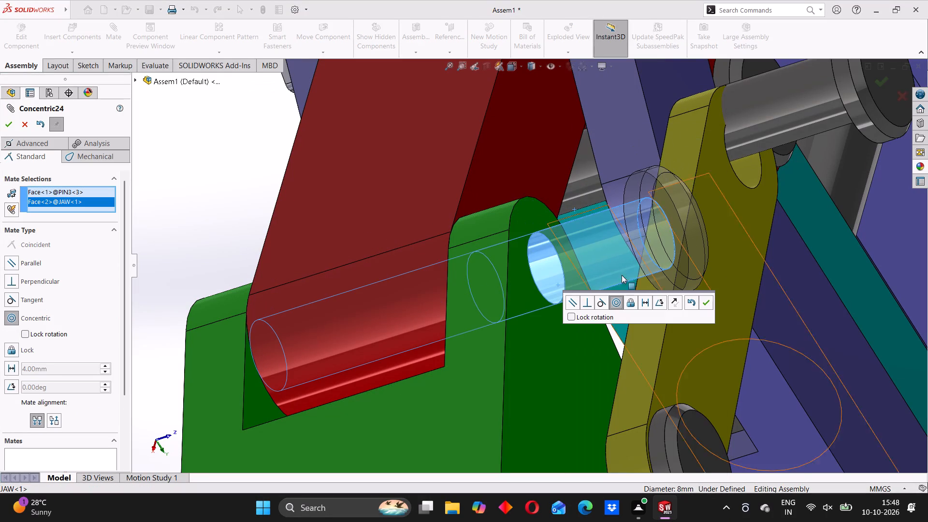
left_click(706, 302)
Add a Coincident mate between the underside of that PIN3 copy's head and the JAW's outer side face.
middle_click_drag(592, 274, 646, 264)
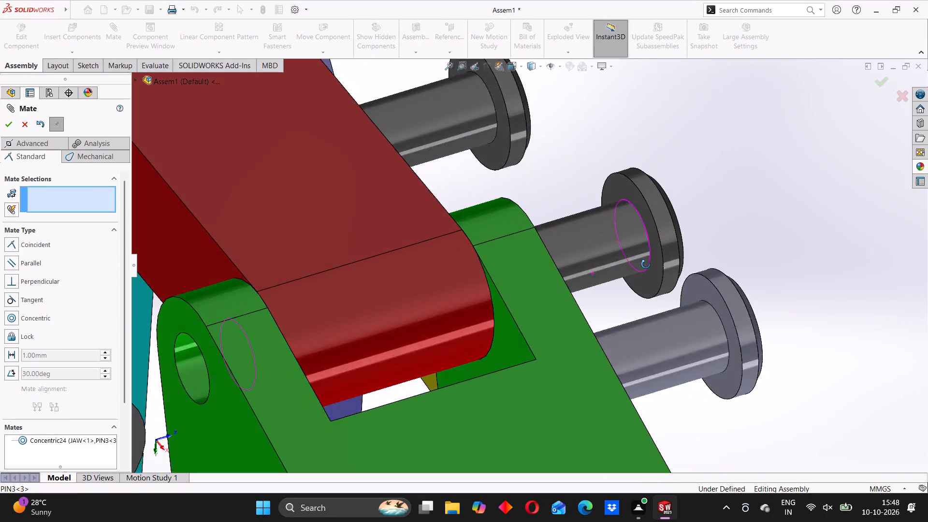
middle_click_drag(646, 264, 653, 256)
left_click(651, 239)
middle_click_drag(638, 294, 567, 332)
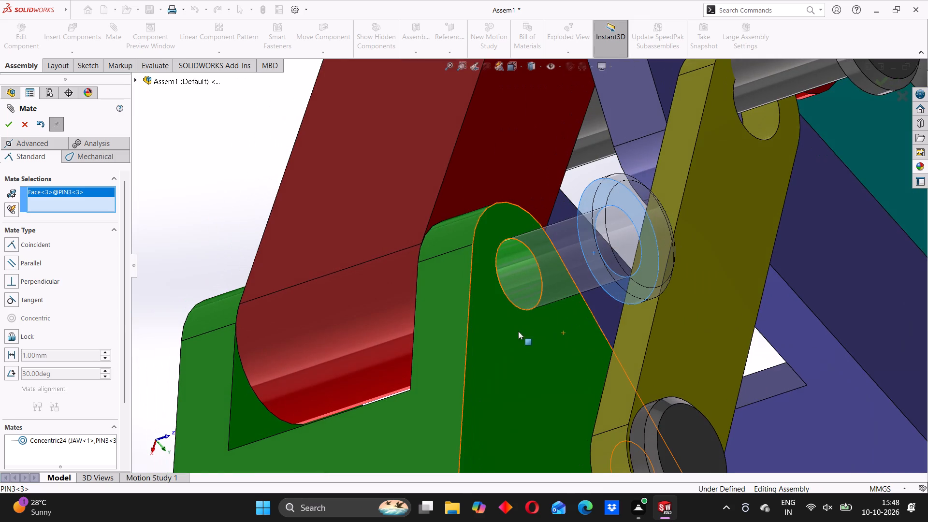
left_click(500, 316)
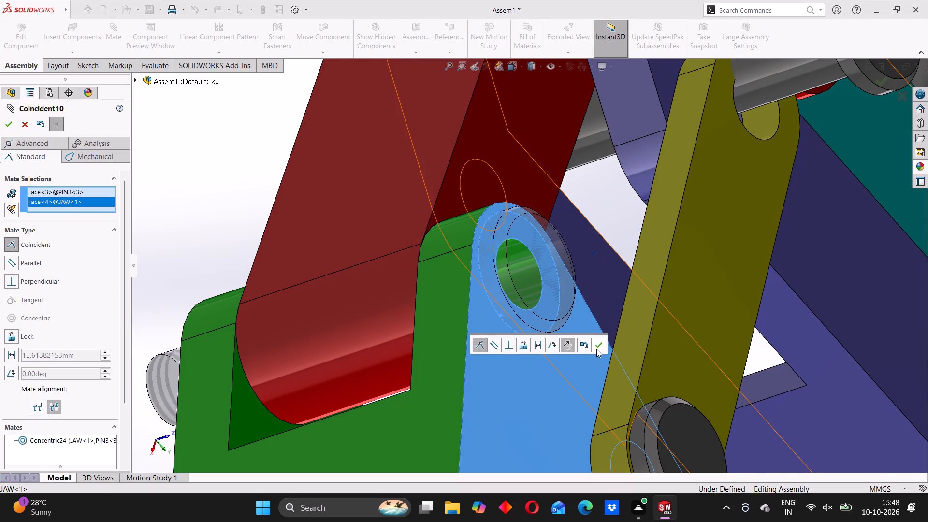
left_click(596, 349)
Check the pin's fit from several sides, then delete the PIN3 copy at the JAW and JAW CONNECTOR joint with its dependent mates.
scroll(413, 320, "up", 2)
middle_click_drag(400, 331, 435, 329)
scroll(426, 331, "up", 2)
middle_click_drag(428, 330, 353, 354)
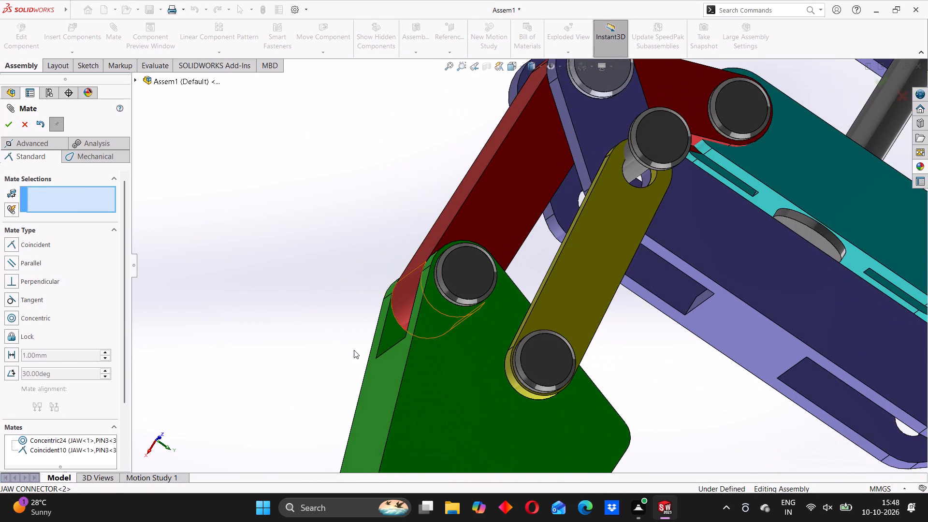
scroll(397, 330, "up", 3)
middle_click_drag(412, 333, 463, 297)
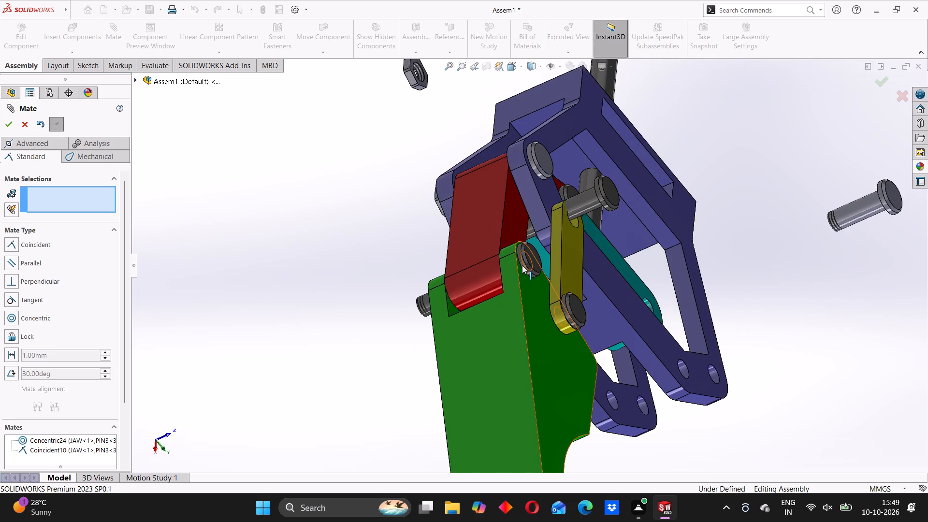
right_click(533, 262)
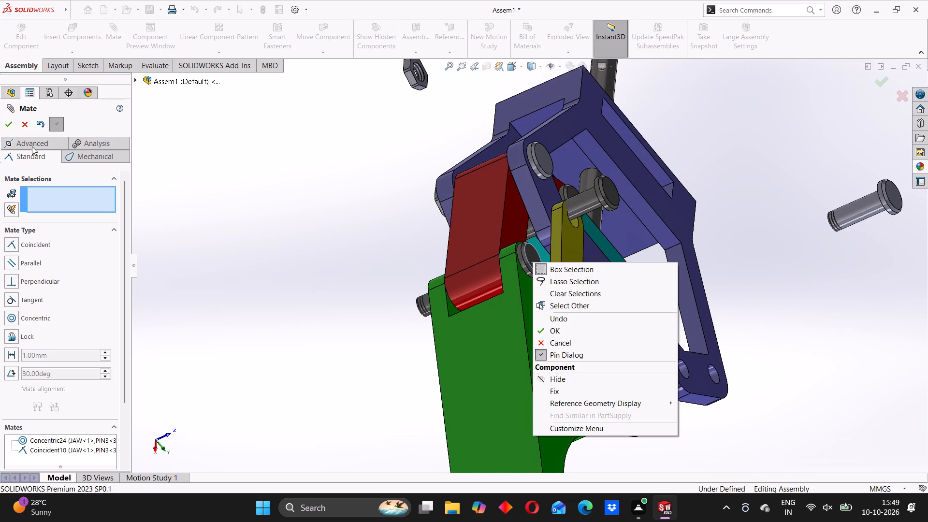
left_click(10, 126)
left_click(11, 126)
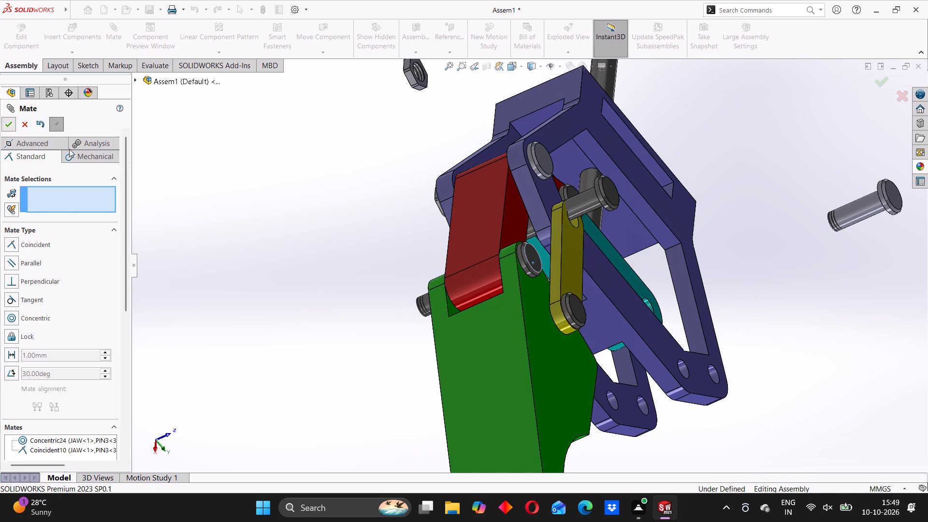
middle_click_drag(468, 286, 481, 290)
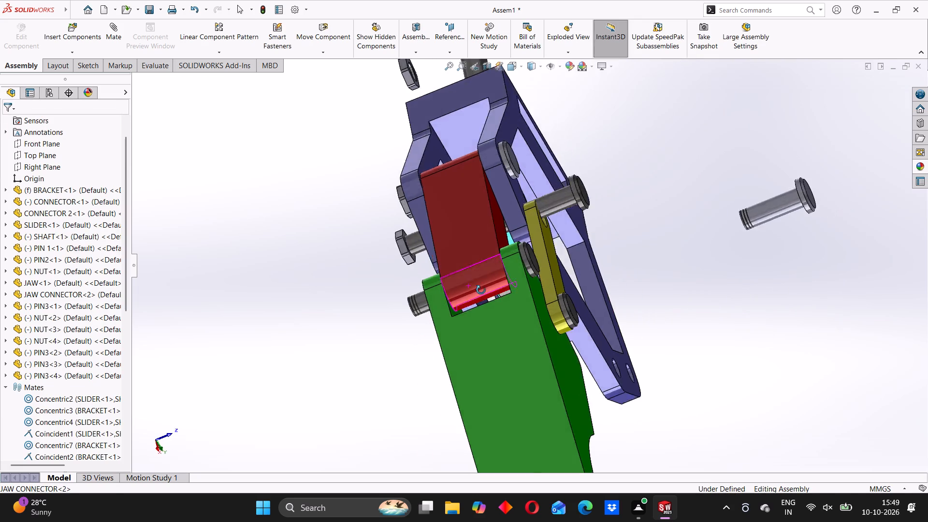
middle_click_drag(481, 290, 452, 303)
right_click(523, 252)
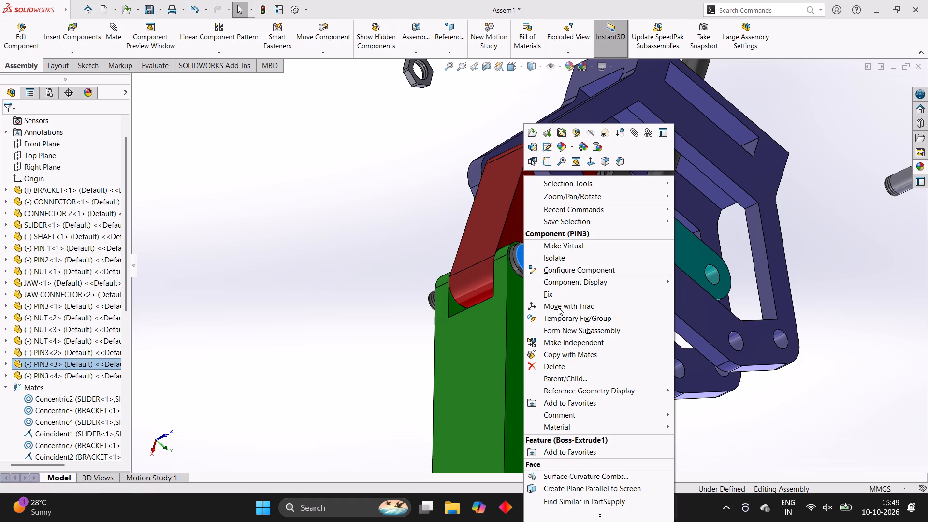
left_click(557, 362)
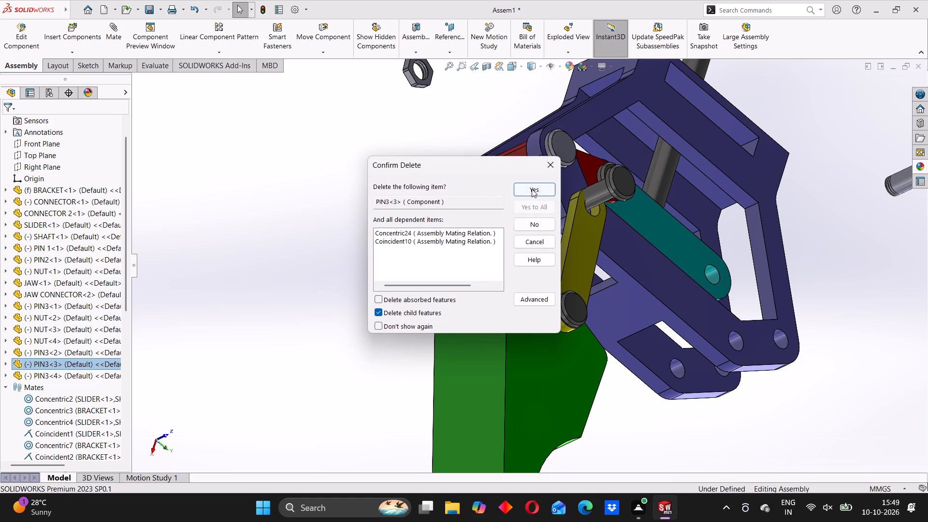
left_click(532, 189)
Place a copy of the bracket's PIN2 beside the JAW's empty hole at the red JAW CONNECTOR joint.
middle_click_drag(517, 157, 529, 162)
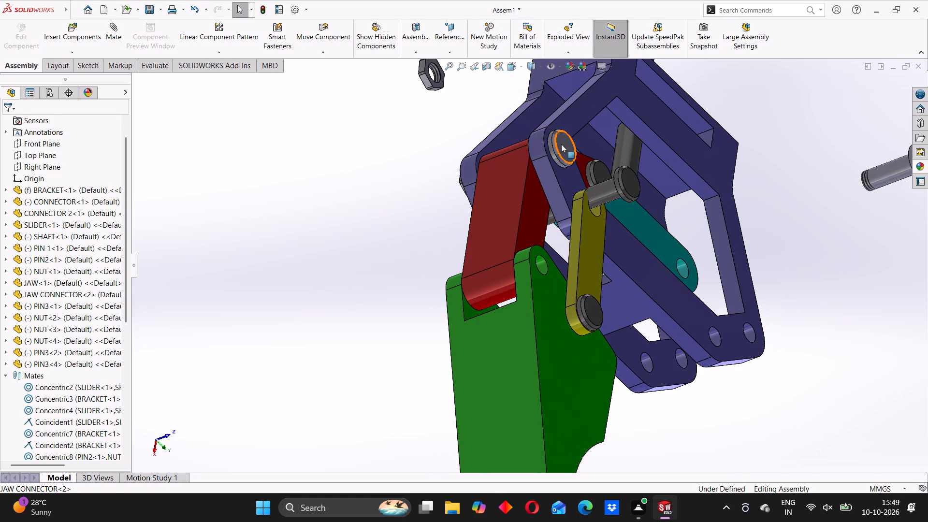
left_click_drag(562, 145, 533, 259, "ctrl")
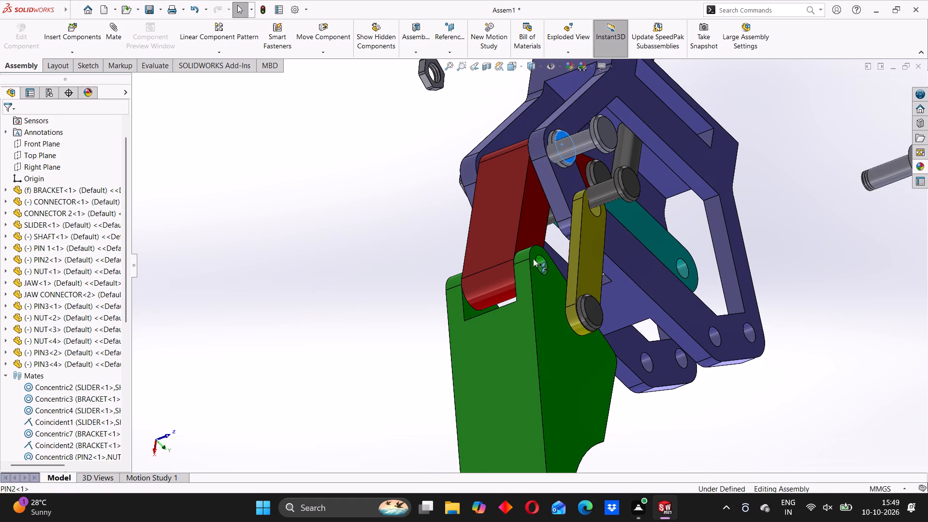
left_click_drag(533, 259, 526, 286, "ctrl")
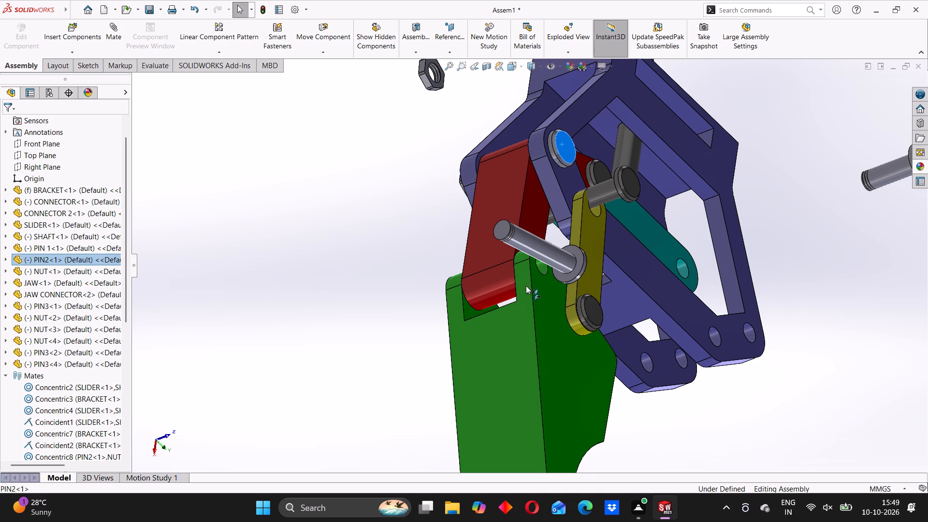
left_click_drag(526, 286, 539, 269, "ctrl")
left_click(381, 257)
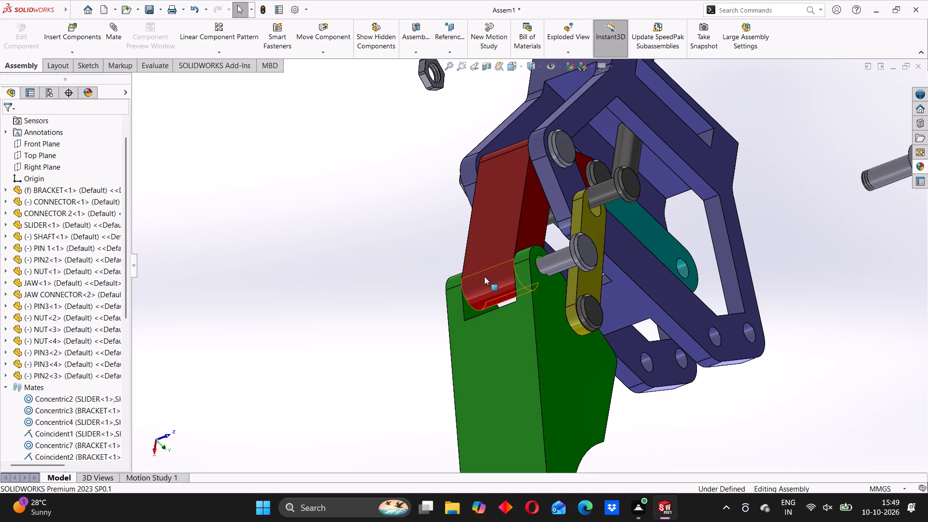
Add a Concentric mate between the PIN2 copy's shank and the JAW's hole at the red JAW CONNECTOR joint.
scroll(526, 263, "down", 4)
middle_click_drag(559, 288, 551, 317)
left_click(582, 247)
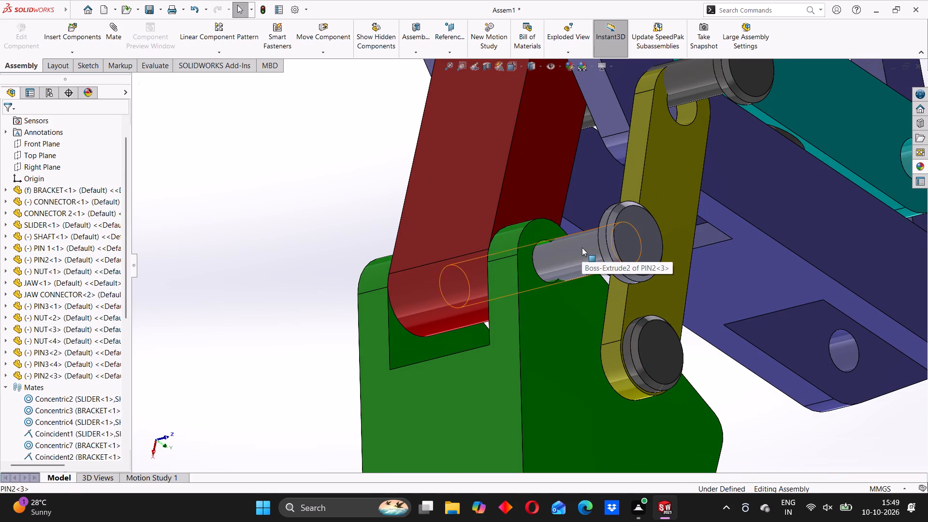
left_click(114, 23)
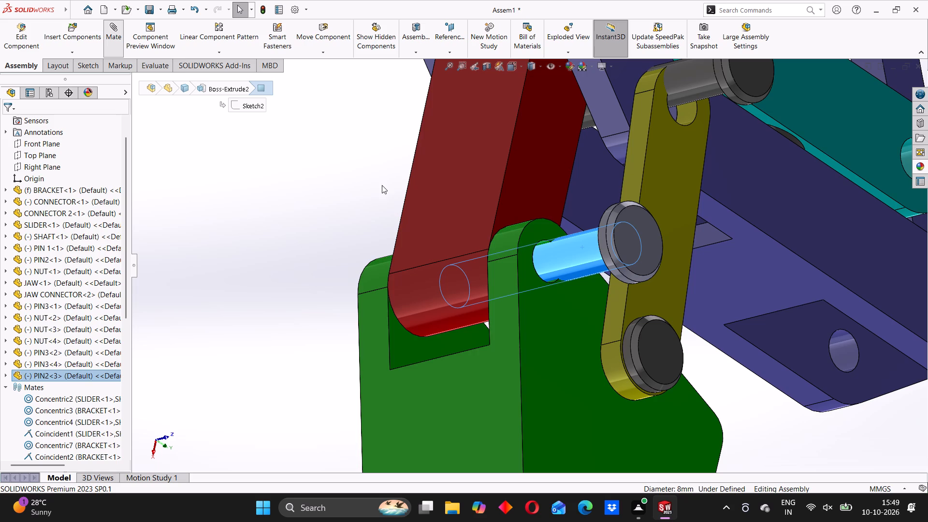
scroll(553, 254, "down", 3)
middle_click_drag(521, 280, 517, 290)
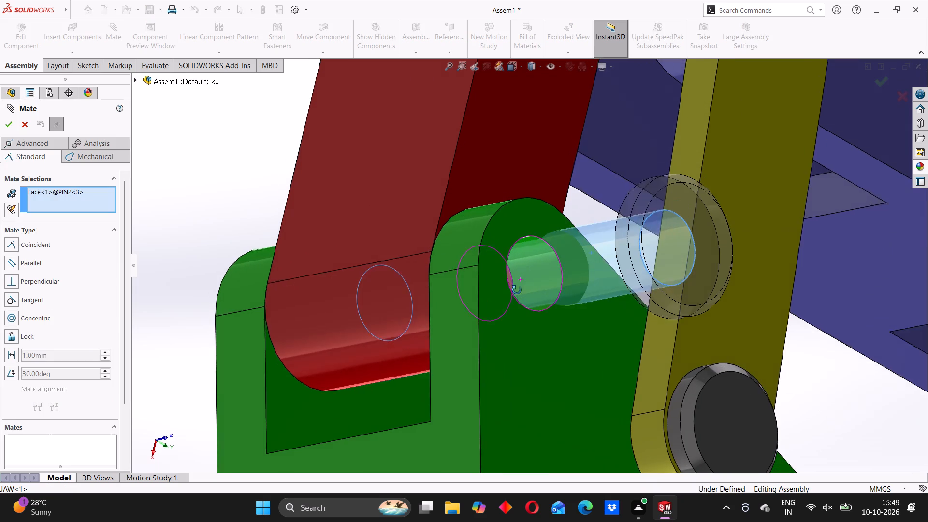
middle_click_drag(517, 290, 513, 311)
middle_click_drag(507, 304, 478, 276)
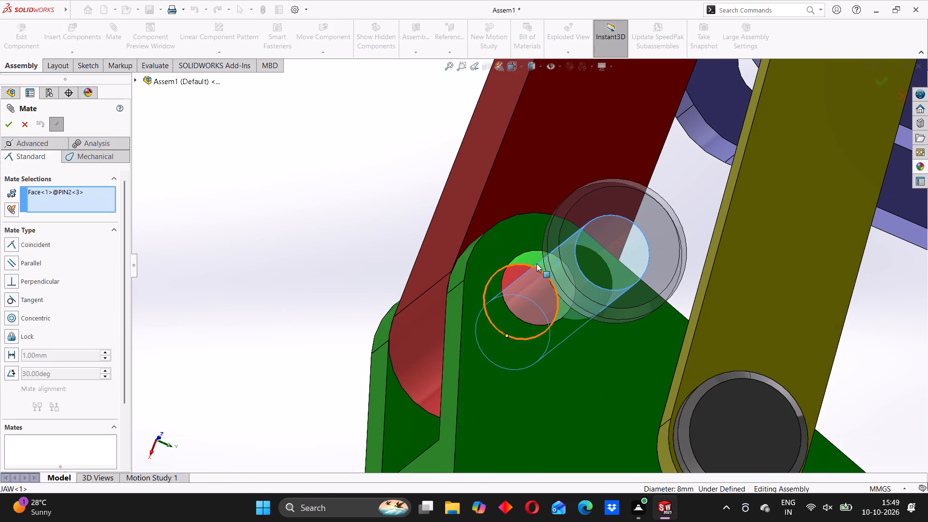
left_click(526, 259)
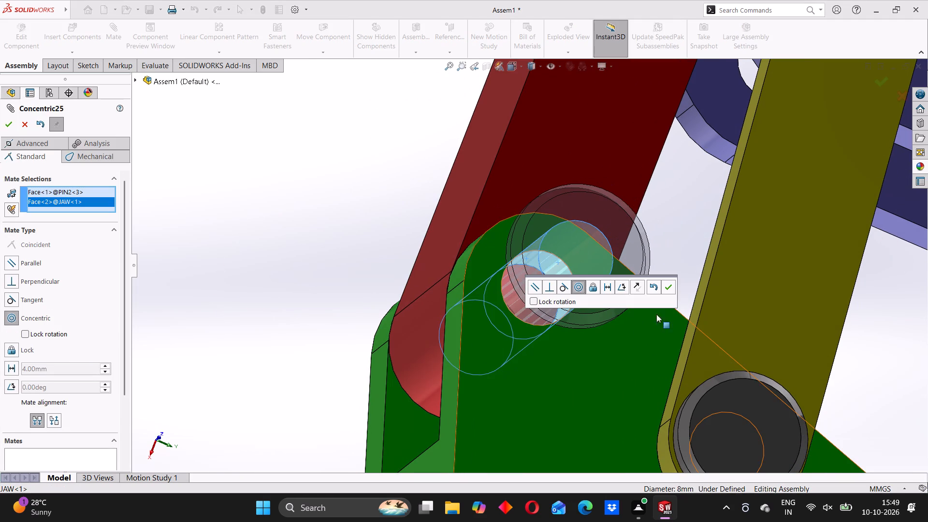
left_click(667, 287)
Add a Coincident mate between the underside of the PIN2 copy's head and the JAW's outer side face.
middle_click_drag(461, 341, 565, 312)
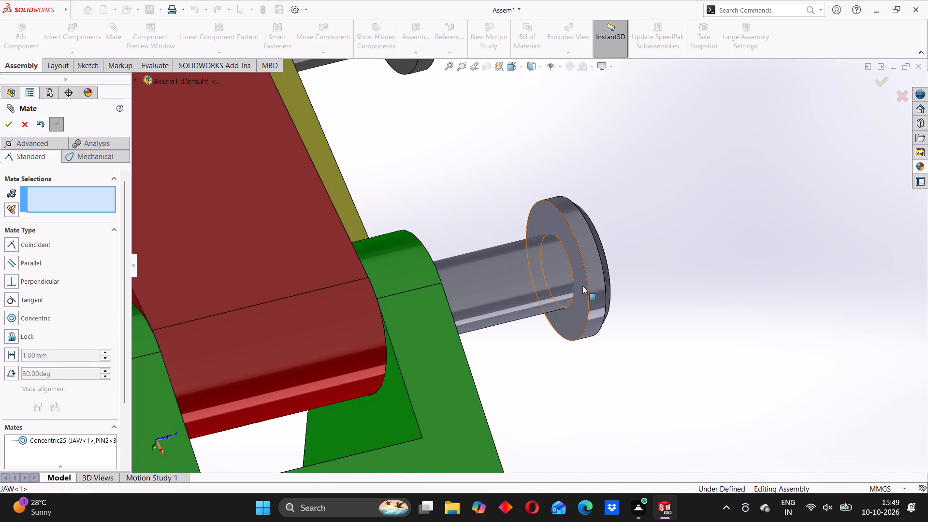
left_click(567, 242)
middle_click_drag(551, 323, 535, 343)
middle_click_drag(522, 320, 536, 304)
left_click(536, 227)
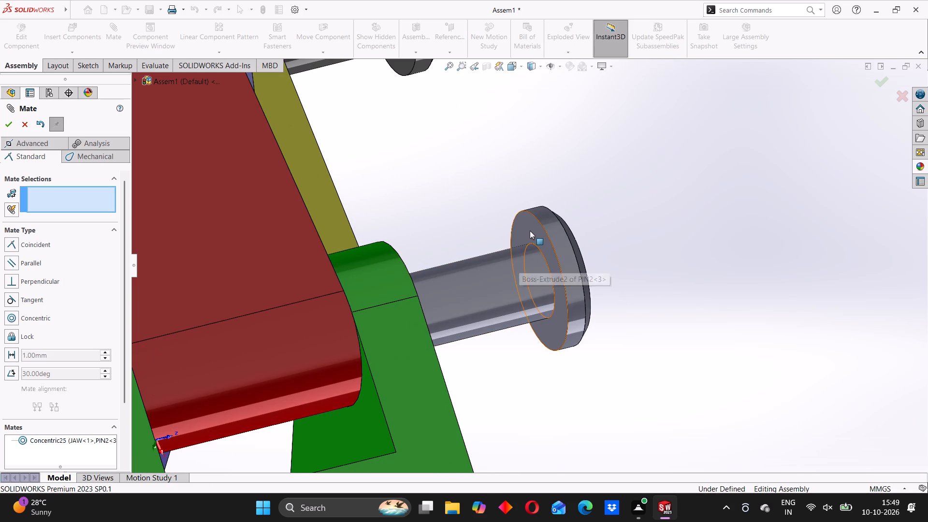
left_click(530, 230)
middle_click_drag(505, 358, 457, 391)
left_click(416, 357)
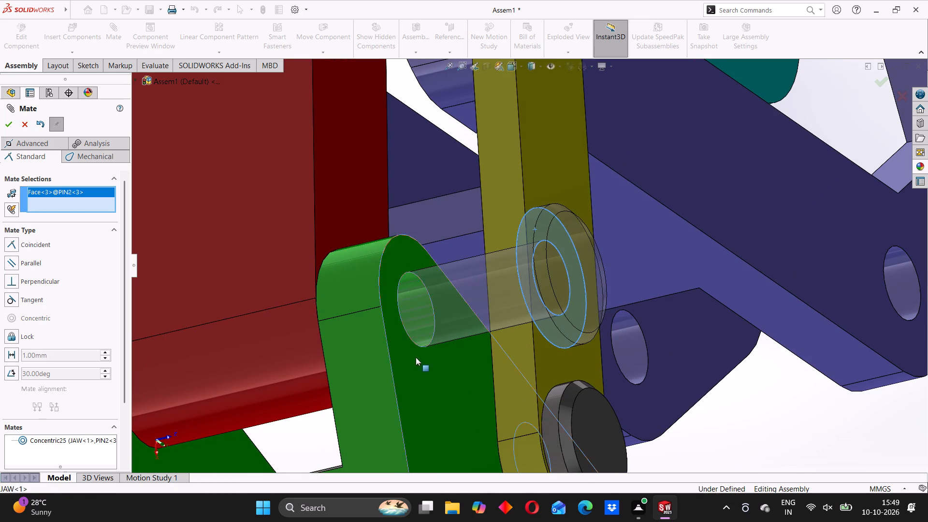
left_click(404, 381)
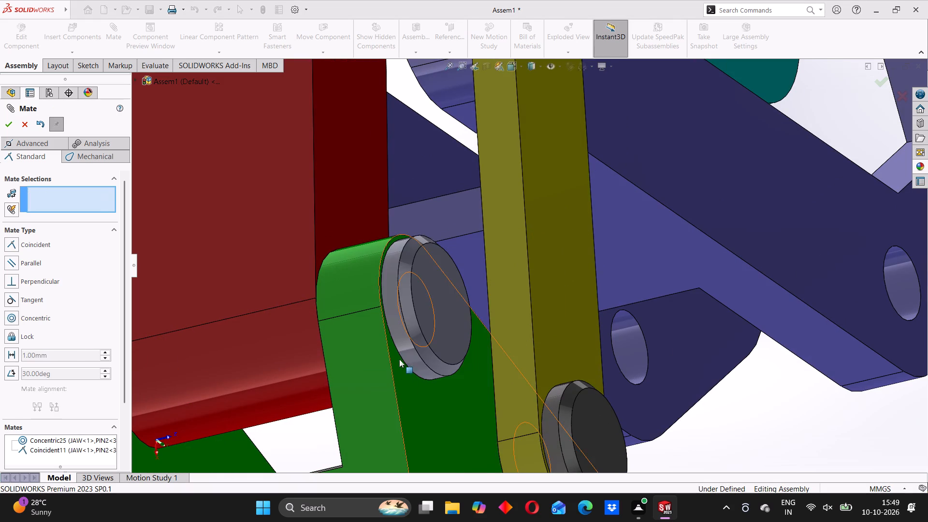
Examine the PIN2 copy's threaded end on the JAW's far side and the nut already fitted beside it.
scroll(392, 351, "up", 4)
middle_click_drag(328, 372, 377, 355)
scroll(271, 378, "up", 2)
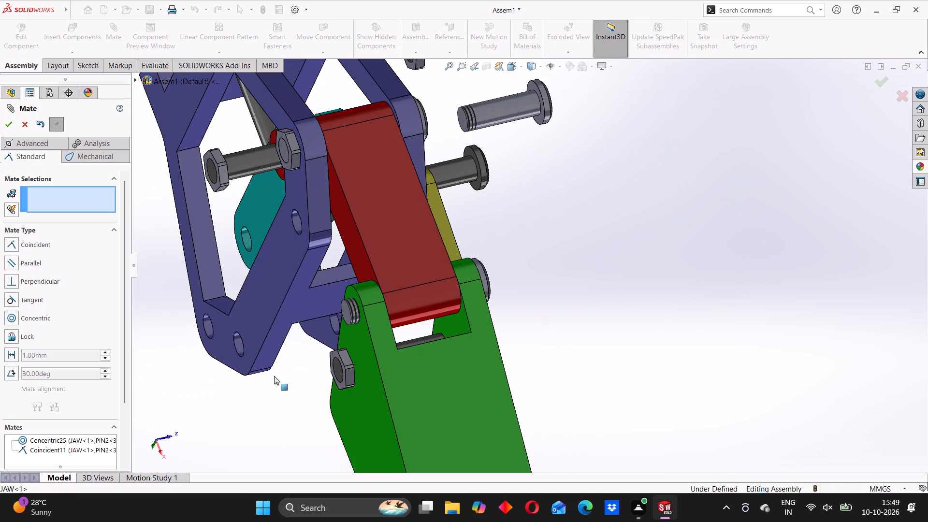
scroll(355, 318, "down", 3)
scroll(332, 355, "down", 3)
scroll(415, 302, "up", 2)
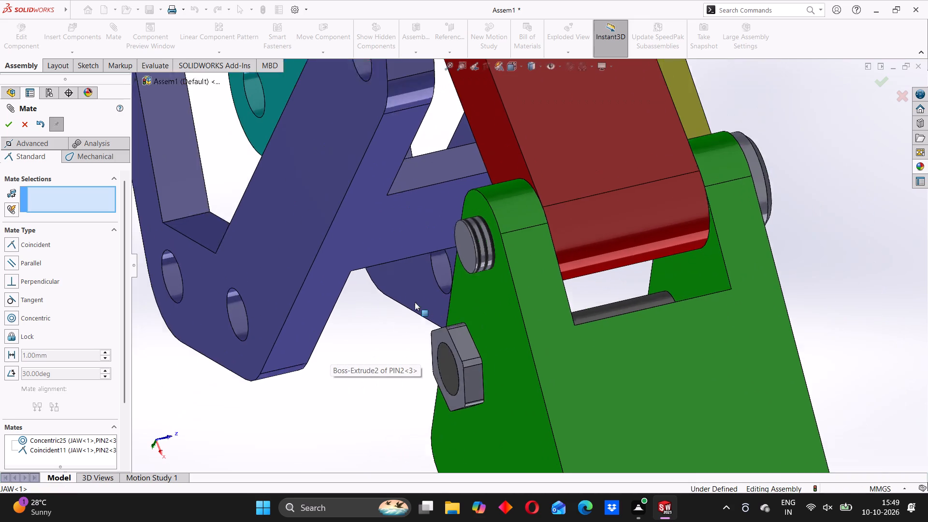
scroll(415, 302, "up", 4)
scroll(507, 230, "up", 3)
scroll(489, 246, "down", 1)
scroll(540, 229, "down", 3)
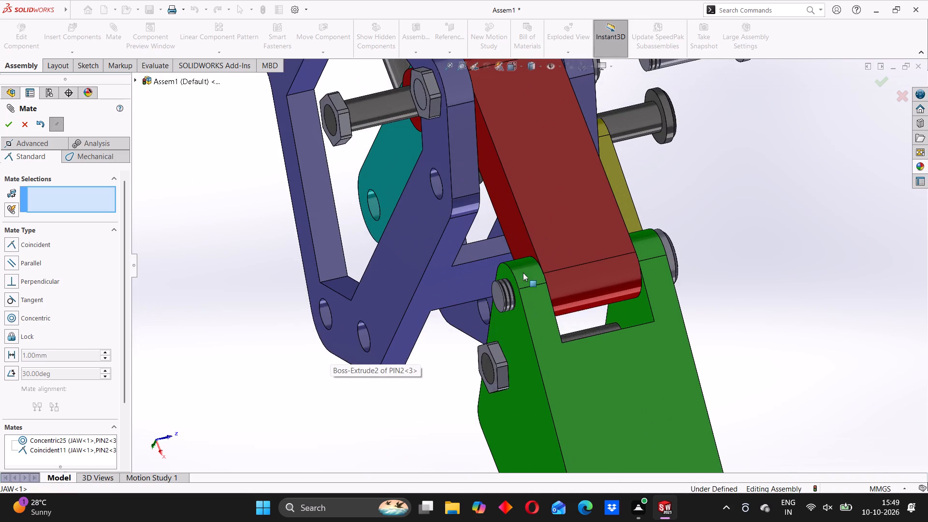
scroll(521, 278, "down", 1)
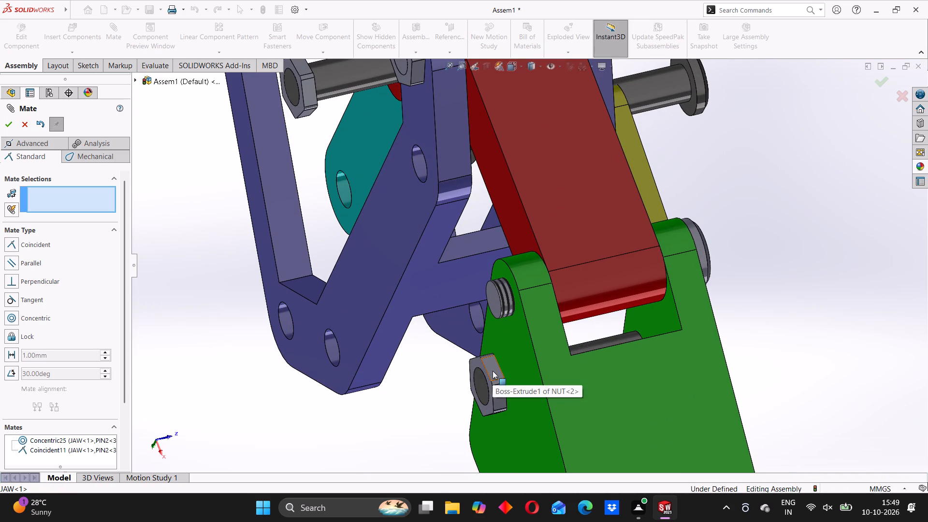
scroll(587, 286, "up", 7)
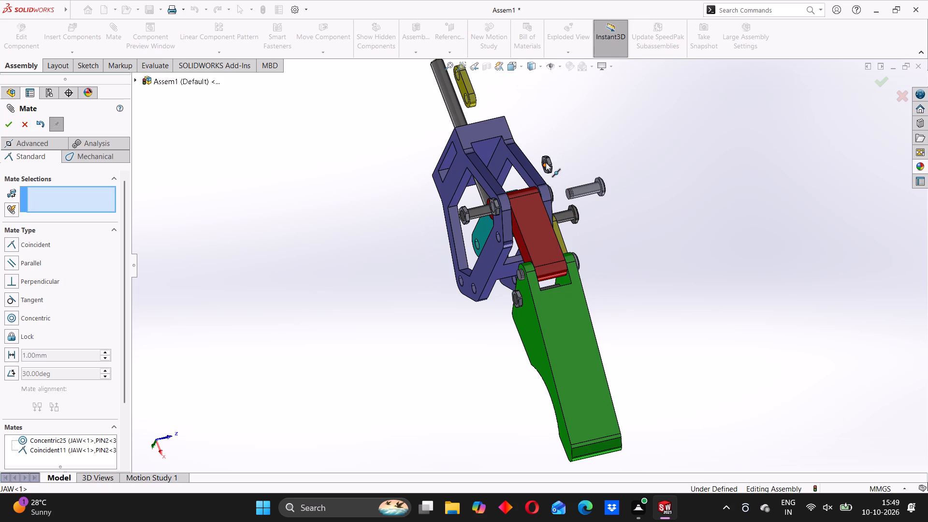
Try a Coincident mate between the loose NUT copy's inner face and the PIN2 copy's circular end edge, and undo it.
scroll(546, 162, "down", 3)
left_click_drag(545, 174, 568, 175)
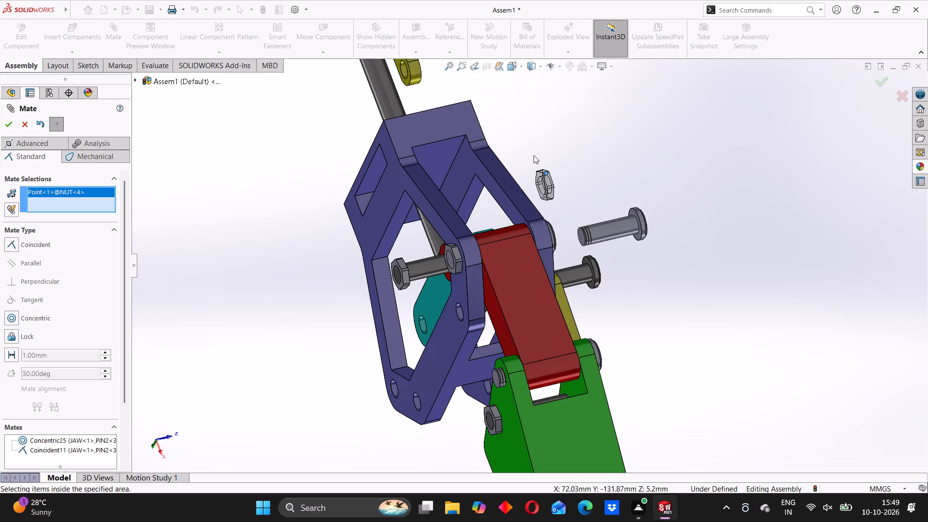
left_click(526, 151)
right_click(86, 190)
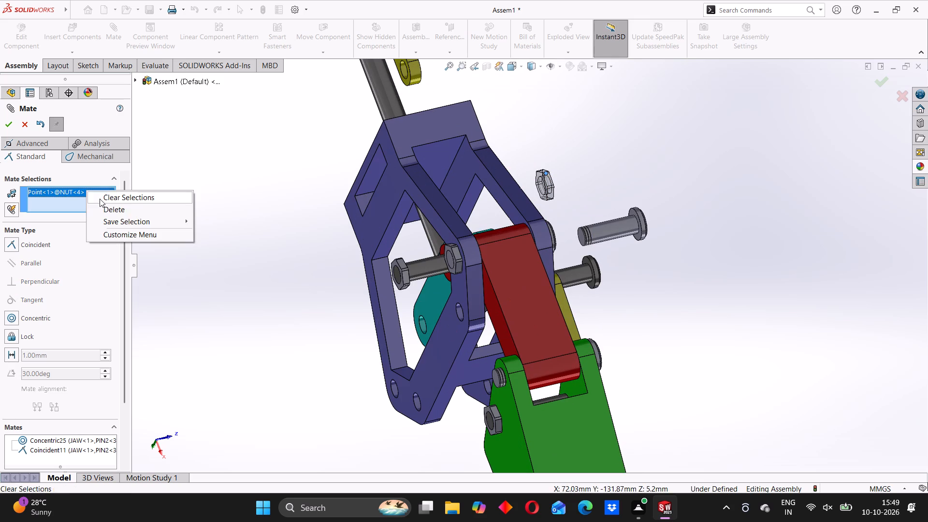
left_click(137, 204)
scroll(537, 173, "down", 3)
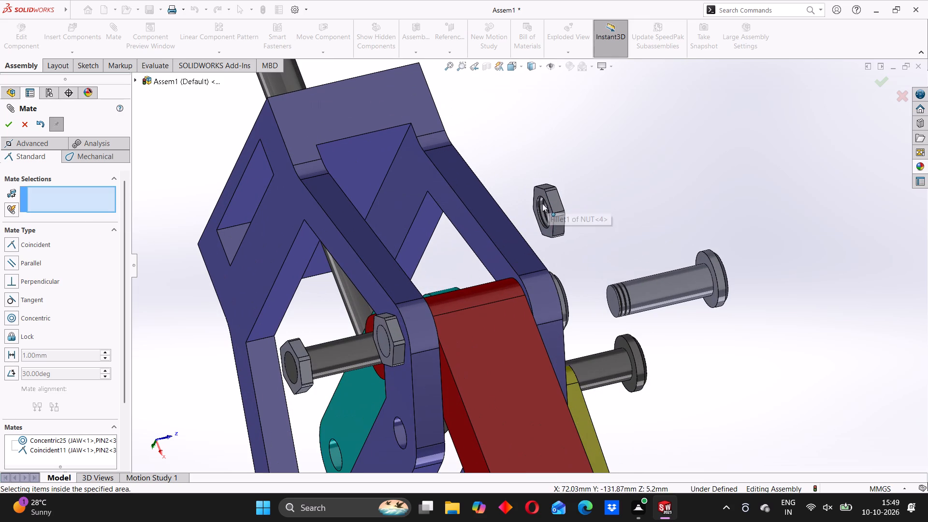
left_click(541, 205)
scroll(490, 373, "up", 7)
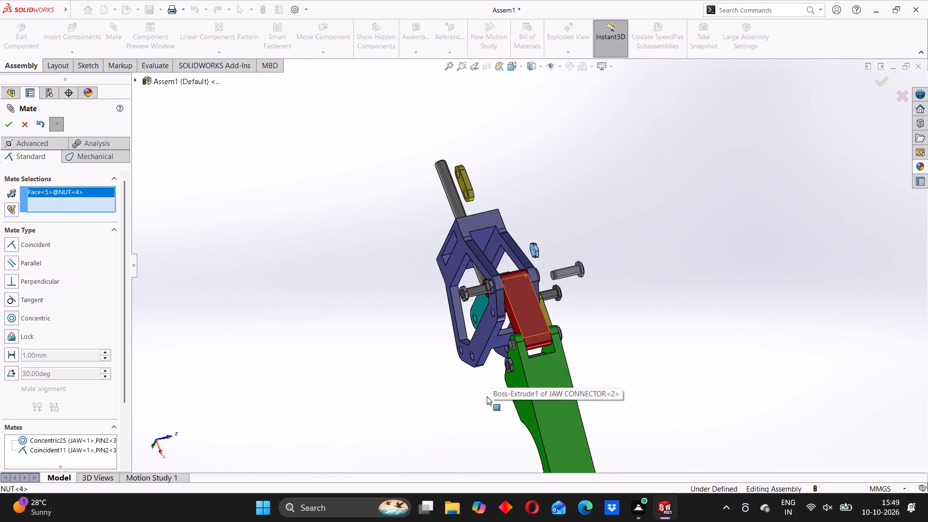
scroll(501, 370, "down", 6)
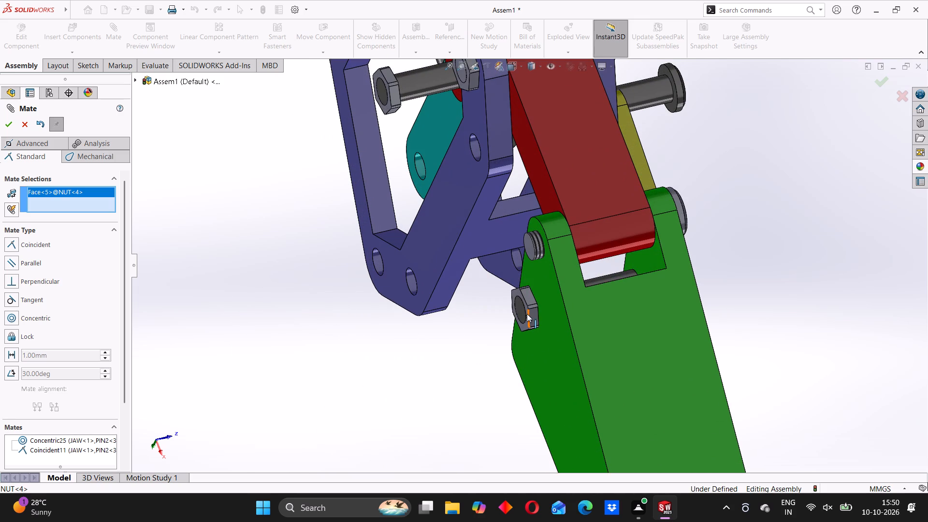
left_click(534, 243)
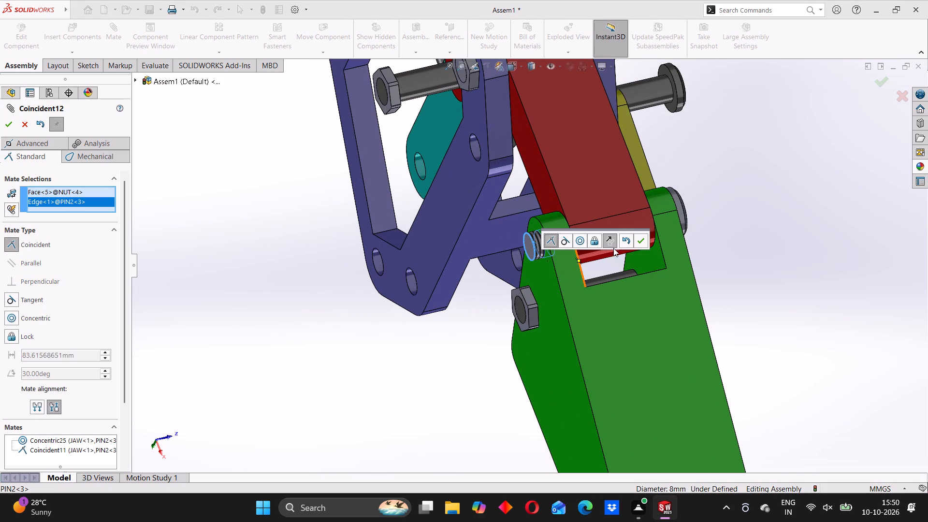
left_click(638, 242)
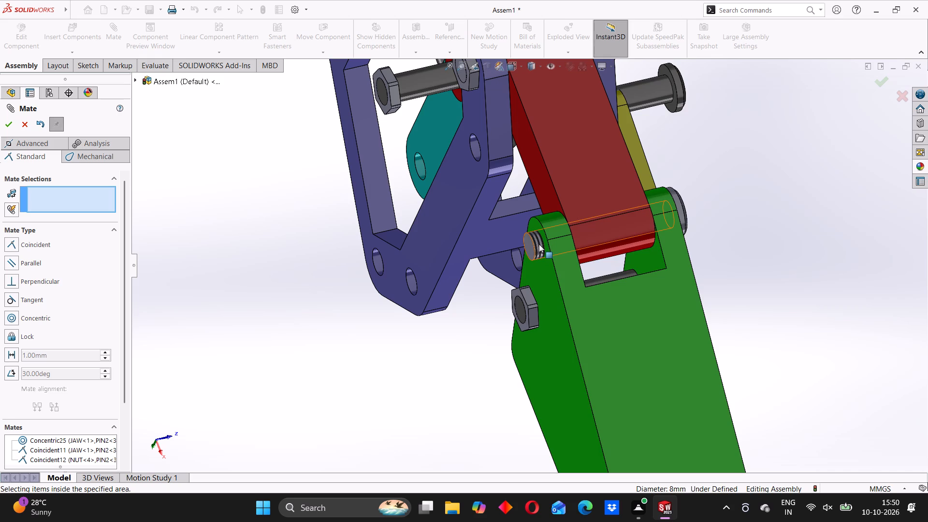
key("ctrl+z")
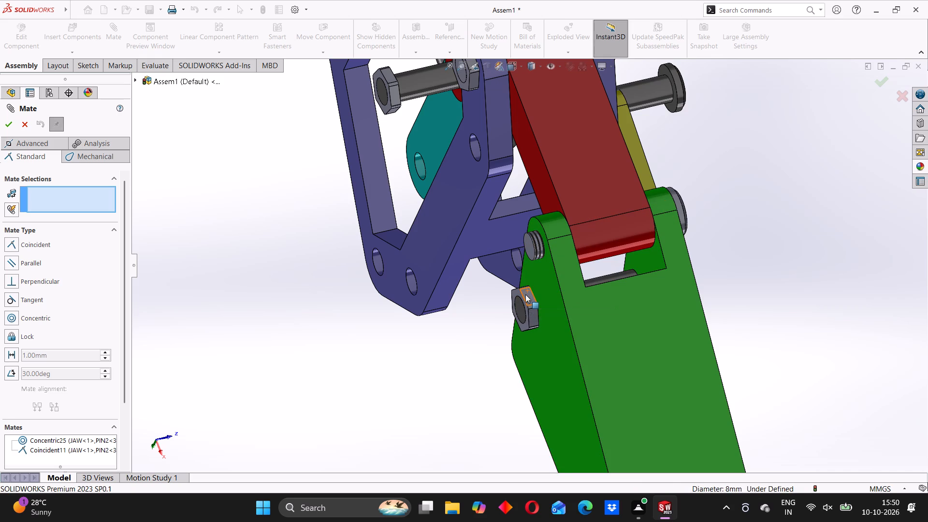
Bring the loose NUT copy beside the JAW and add a Coincident mate between its flat face and the JAW's outer side face.
scroll(549, 255, "up", 5)
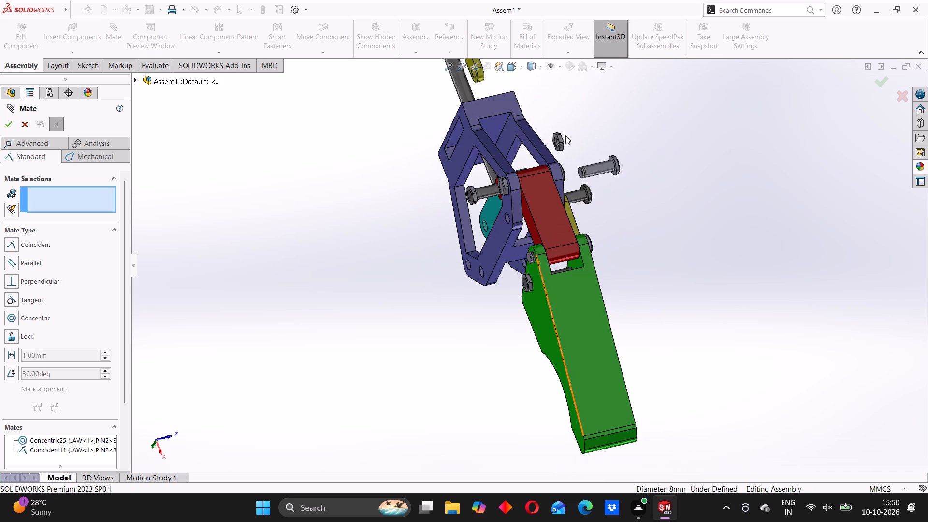
left_click_drag(560, 134, 514, 266)
scroll(514, 266, "down", 5)
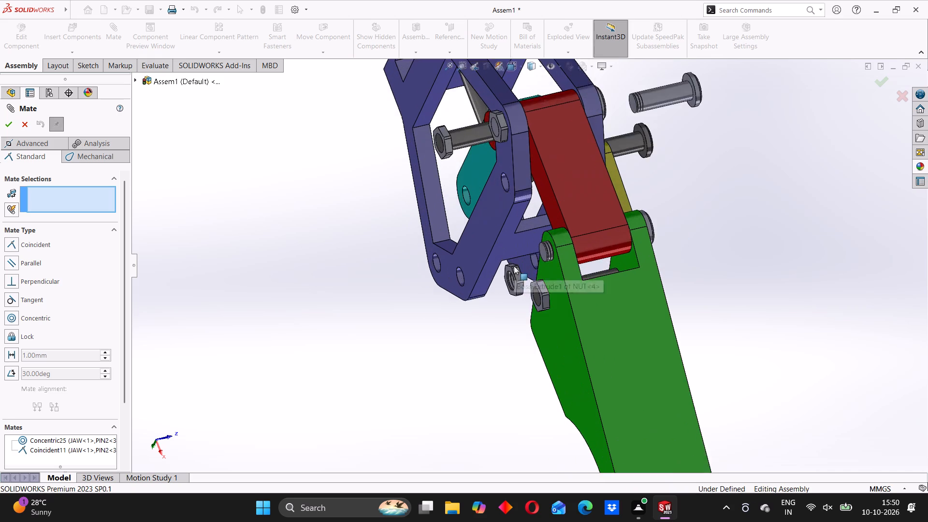
scroll(514, 266, "down", 5)
middle_click_drag(528, 272, 559, 258)
middle_click_drag(504, 283, 455, 328)
middle_click_drag(503, 292, 452, 331)
left_click(493, 269)
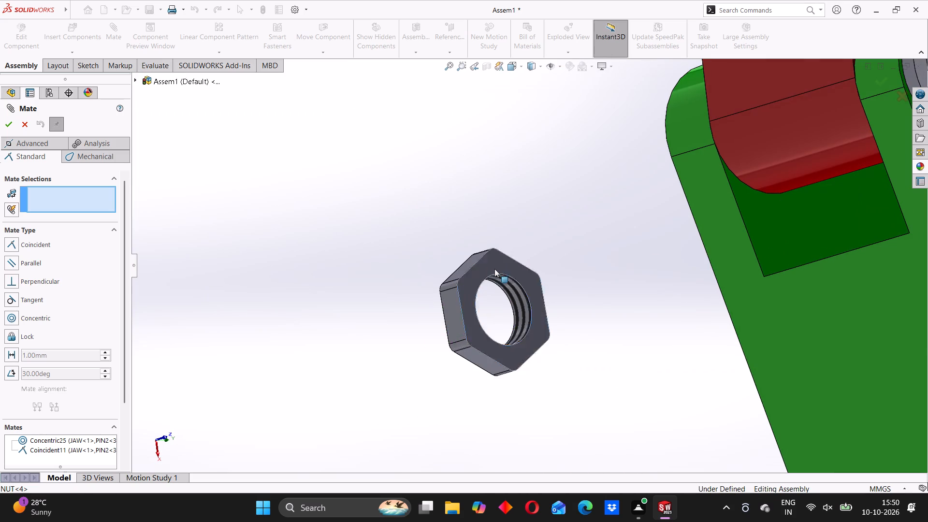
scroll(517, 275, "up", 2)
middle_click_drag(510, 298, 606, 258)
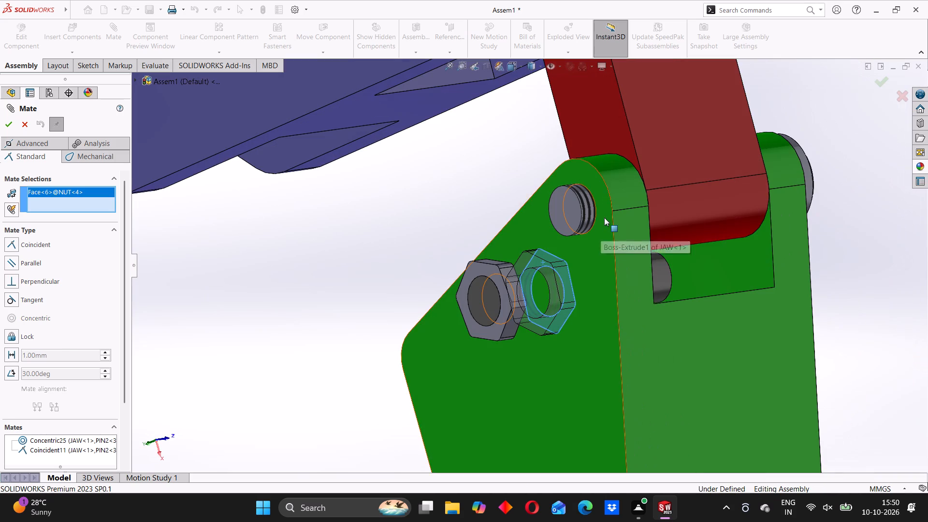
left_click(604, 217)
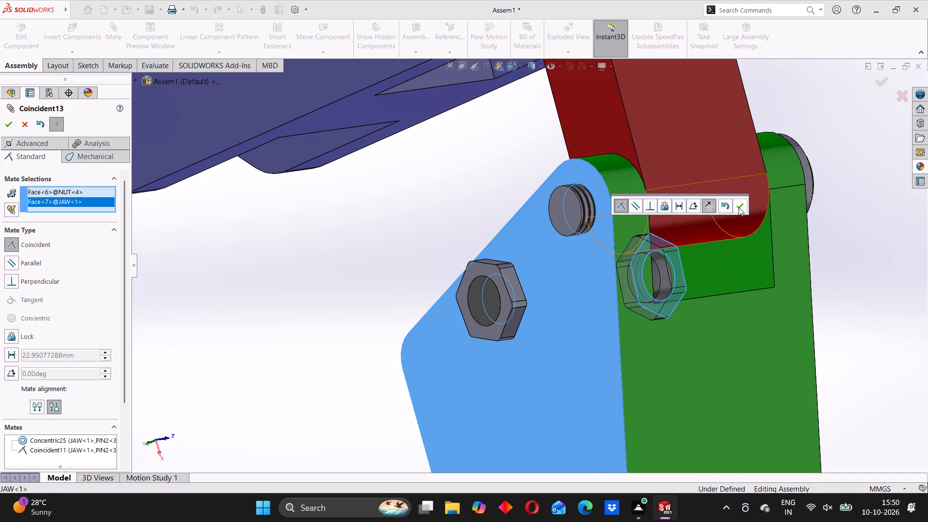
left_click(739, 207)
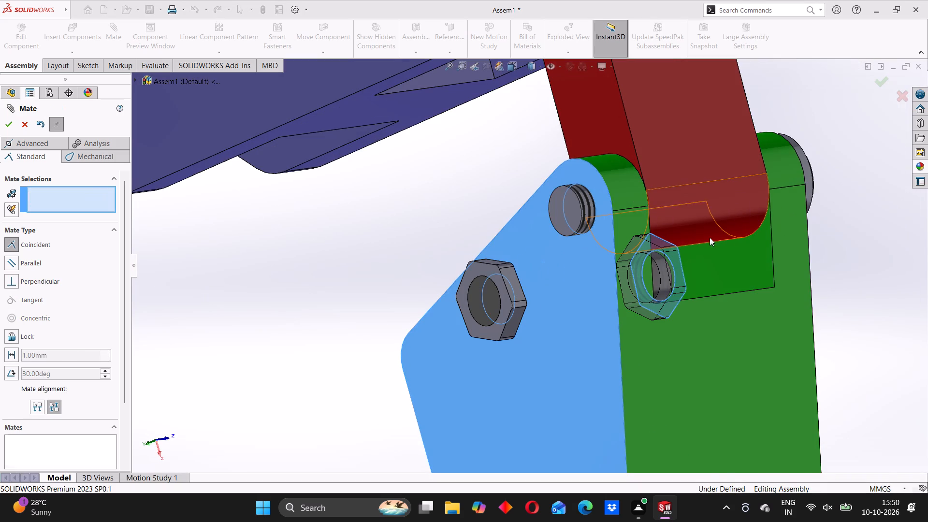
Add a Concentric mate between the NUT copy's hole and the PIN2 copy's shank at the red JAW CONNECTOR joint.
left_click_drag(662, 262, 556, 209)
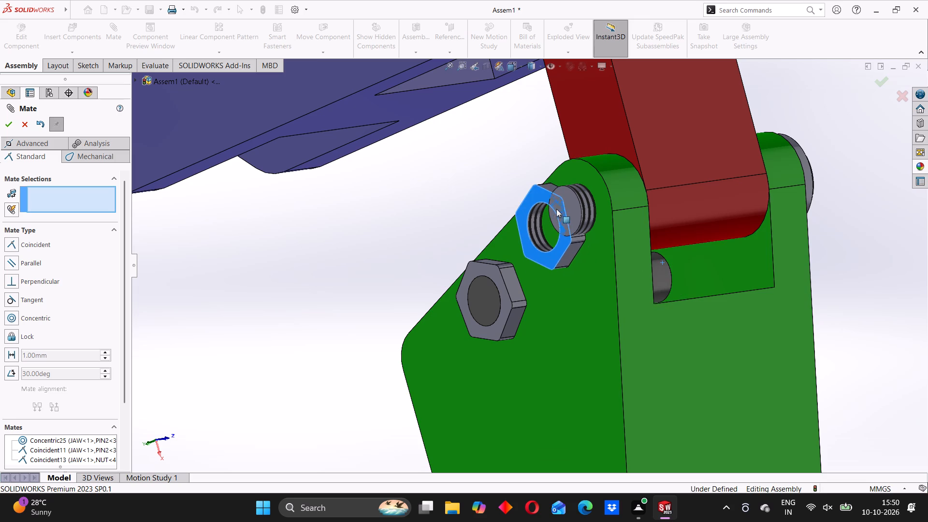
left_click_drag(556, 209, 527, 201)
left_click(501, 208)
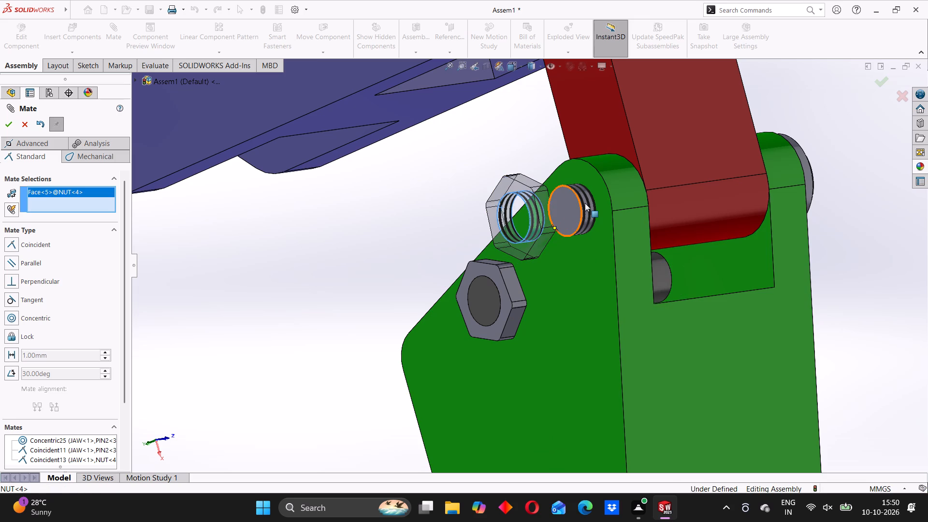
left_click(585, 203)
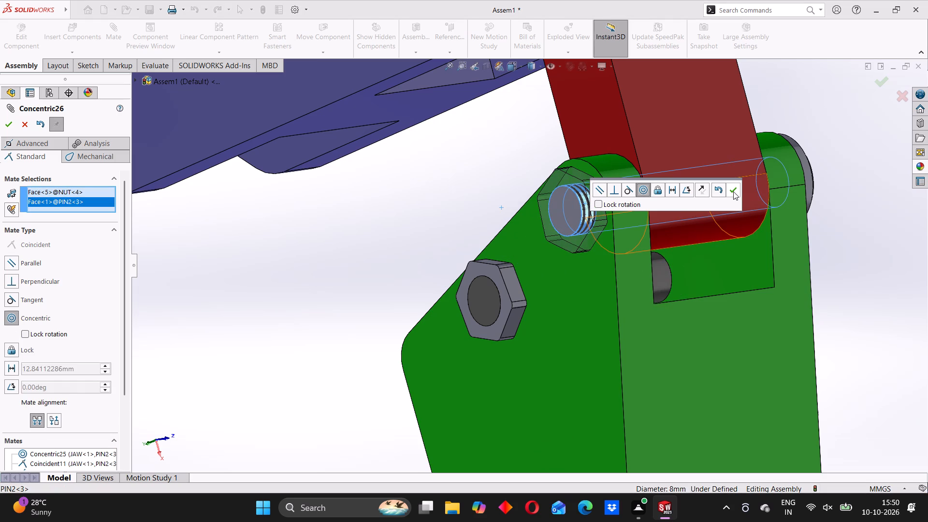
left_click(733, 191)
Move the loose PIN3 copy clear of the yellow CONNECTOR 2's upper hole near the bracket.
scroll(611, 265, "up", 3)
middle_click_drag(630, 290, 550, 294)
middle_click_drag(587, 329, 461, 261)
scroll(675, 327, "up", 4)
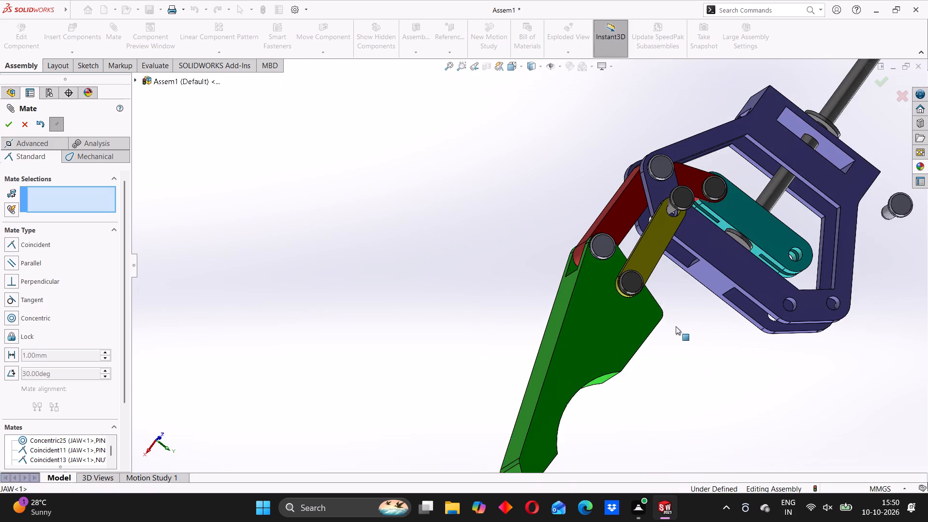
middle_click_drag(592, 343, 635, 366)
middle_click_drag(537, 239, 561, 241)
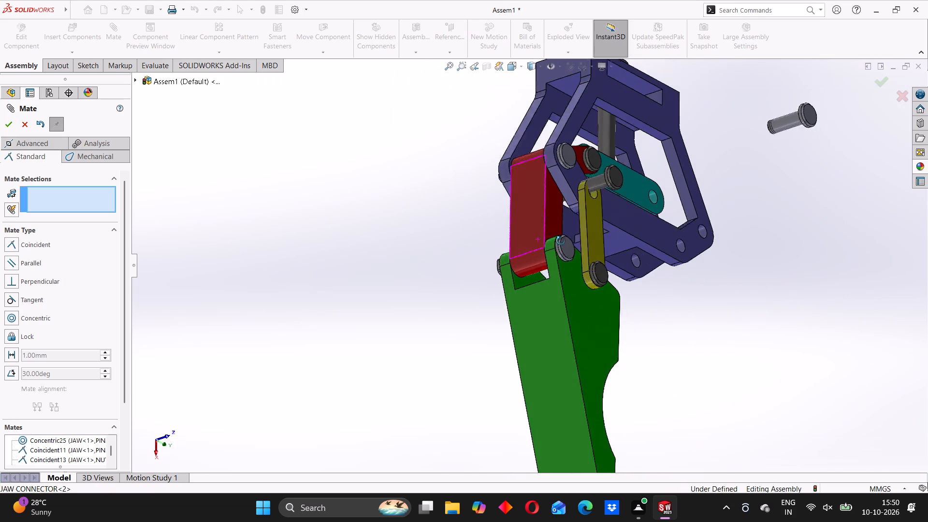
middle_click_drag(561, 241, 605, 239)
left_click_drag(551, 175, 530, 197)
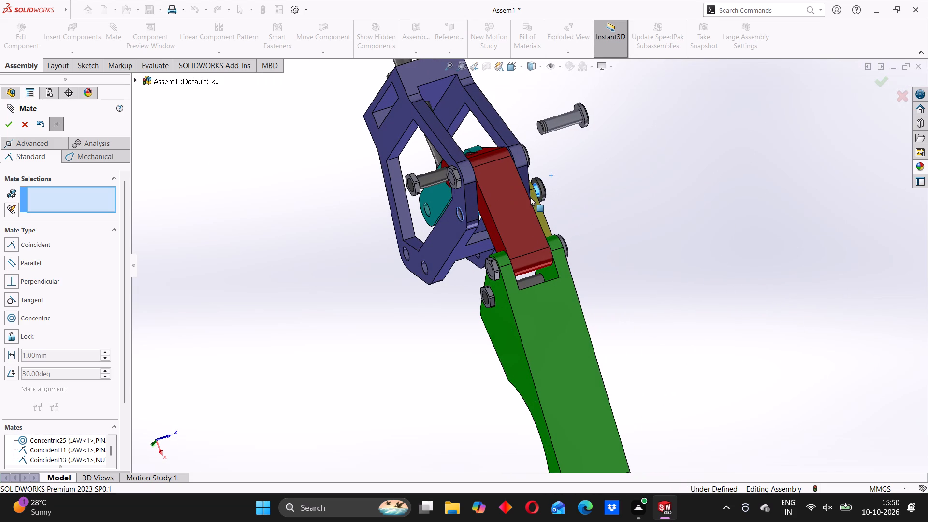
left_click_drag(530, 197, 568, 189)
middle_click_drag(609, 237, 582, 278)
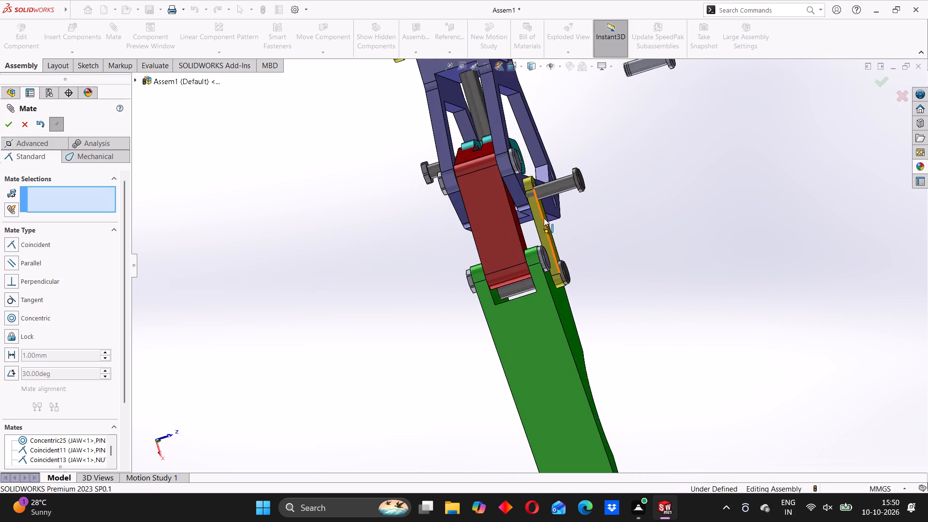
scroll(545, 217, "down", 7)
middle_click_drag(555, 266, 507, 321)
scroll(452, 301, "up", 3)
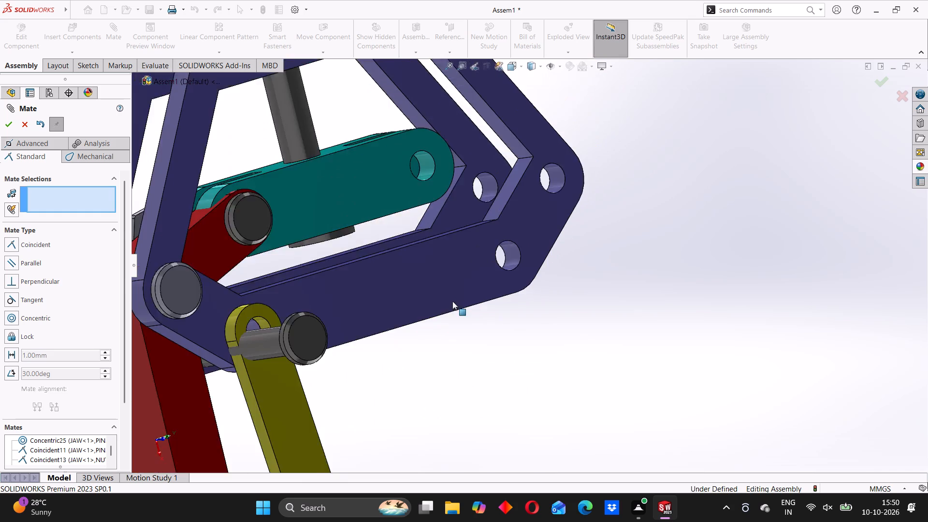
scroll(452, 301, "up", 5)
middle_click_drag(466, 348, 435, 334)
scroll(415, 319, "down", 2)
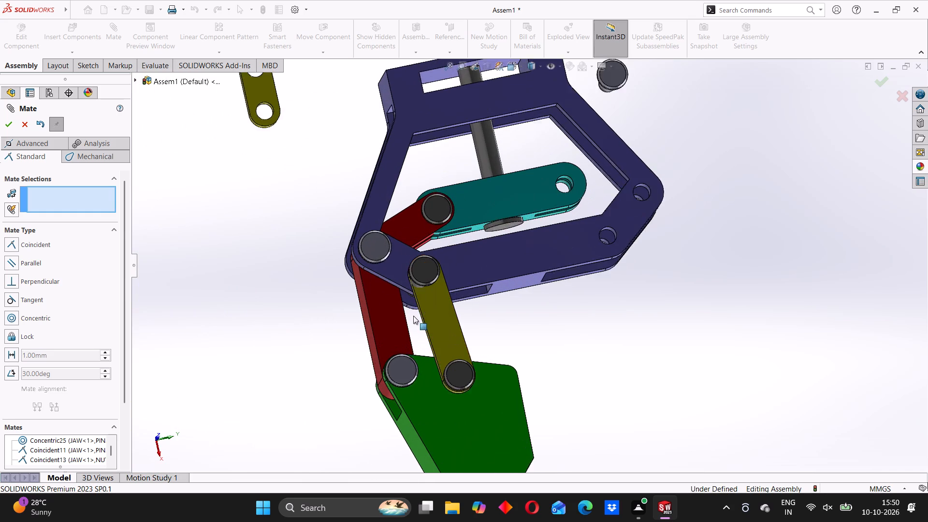
scroll(413, 316, "down", 1)
left_click_drag(433, 254, 566, 340)
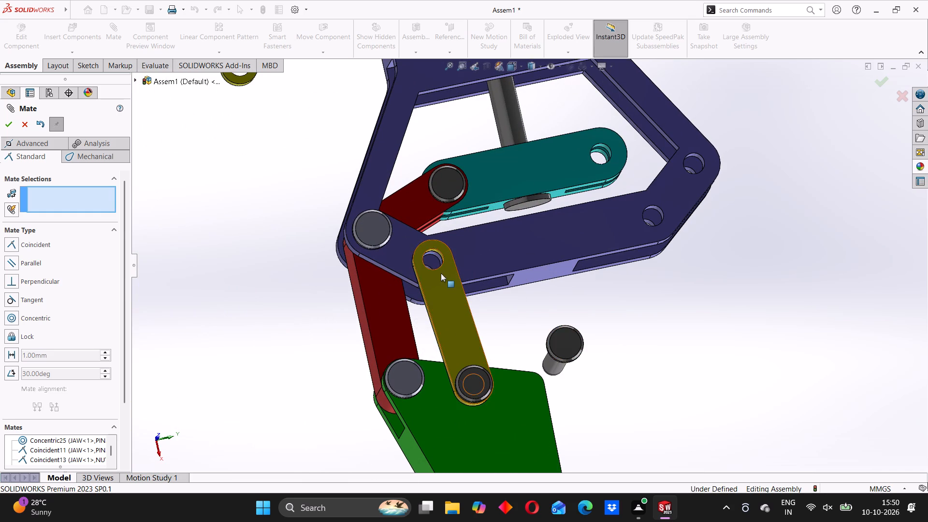
Add a Concentric mate between CONNECTOR 2's upper hole and the PIN3 copy's shank.
middle_click_drag(441, 273, 419, 340)
left_click(427, 263)
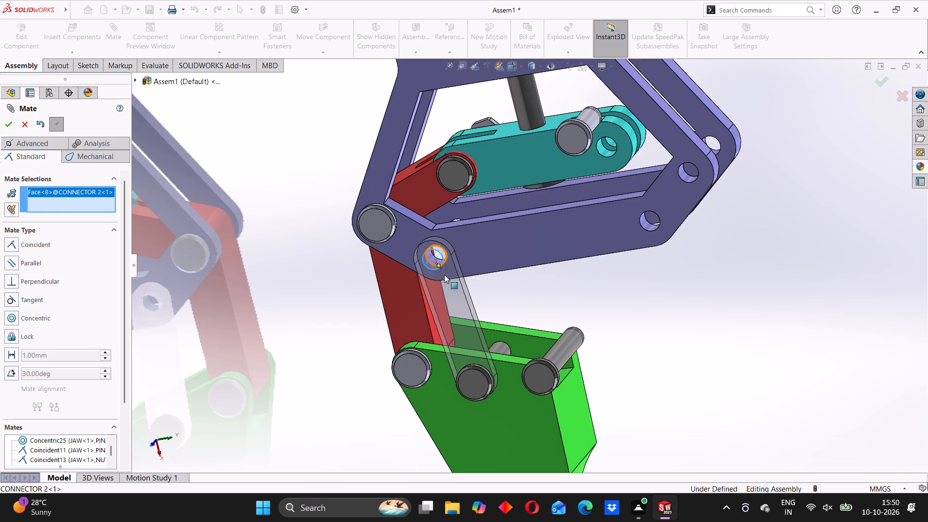
middle_click_drag(480, 310, 545, 322)
left_click(524, 345)
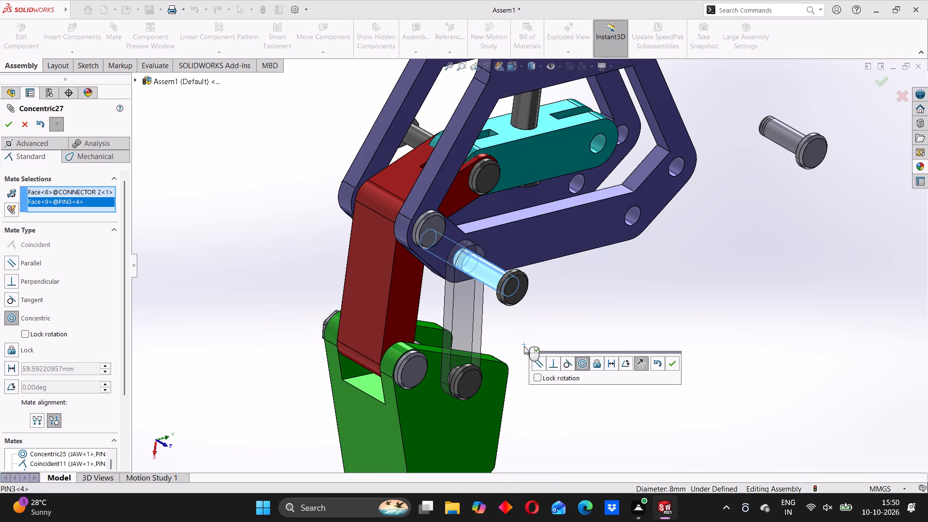
left_click(675, 362)
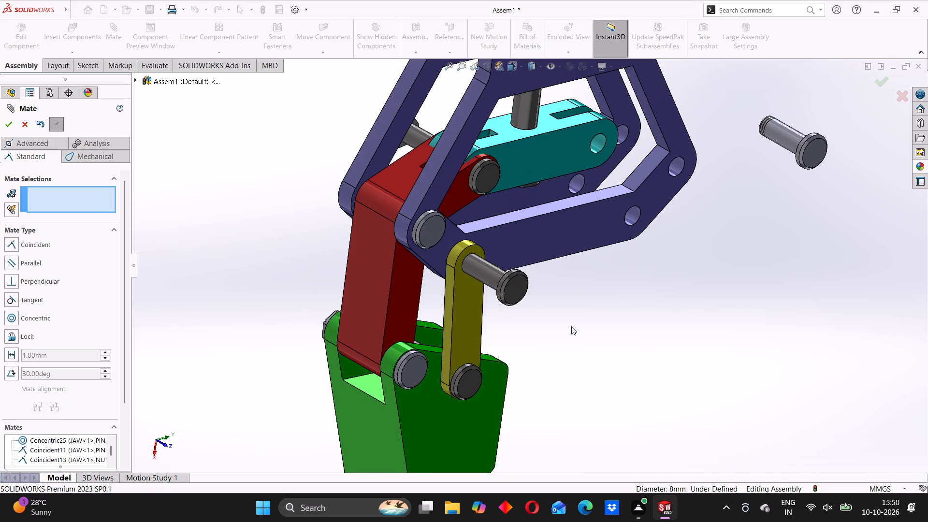
Slide the PIN3 copy along CONNECTOR 2's upper hole and add a Coincident mate between its head's inner face and CONNECTOR 2's outer face.
middle_click_drag(468, 300, 527, 243)
left_click_drag(516, 264, 470, 262)
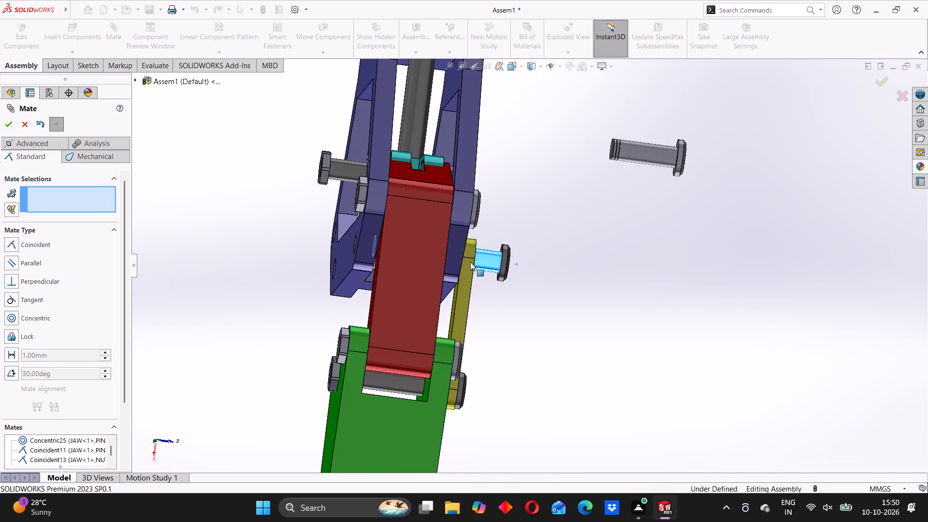
left_click_drag(470, 262, 454, 261)
middle_click_drag(494, 271, 481, 275)
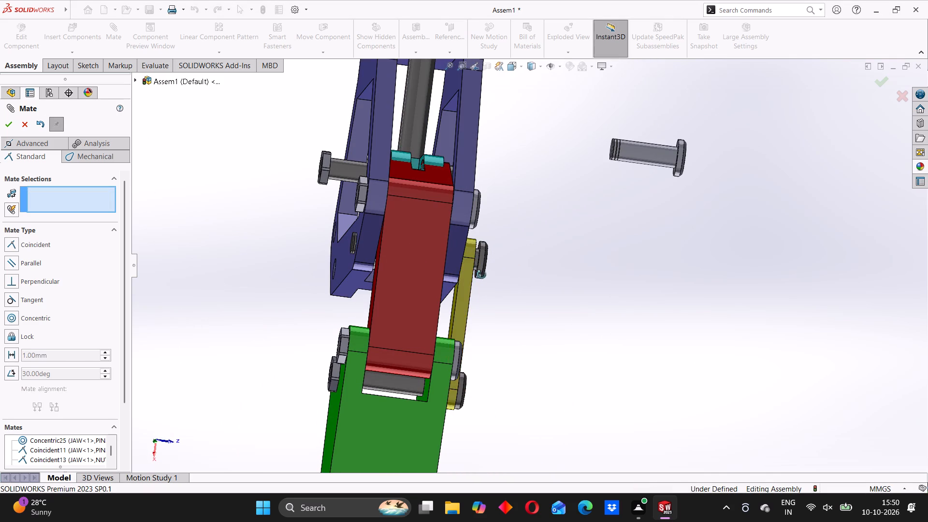
middle_click_drag(481, 275, 453, 287)
scroll(480, 261, "down", 7)
left_click_drag(510, 246, 562, 267)
middle_click_drag(492, 297, 554, 285)
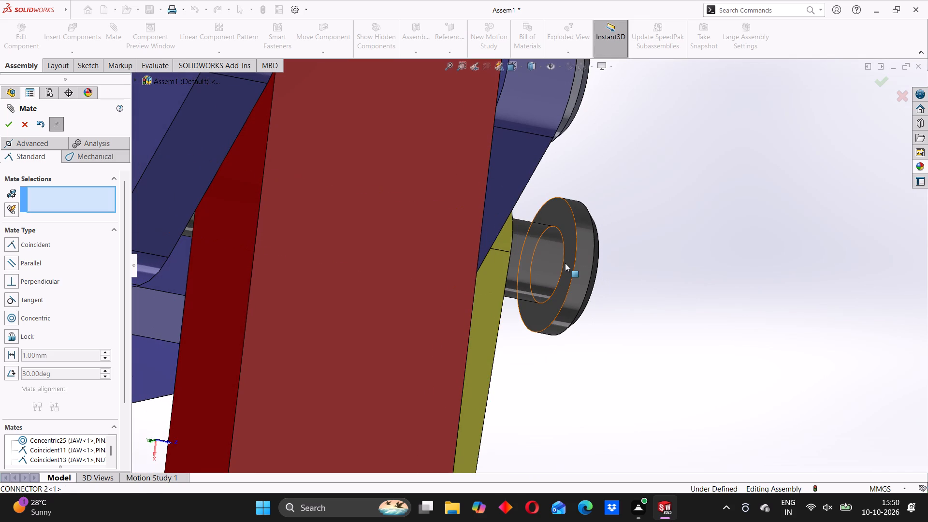
left_click(570, 248)
middle_click_drag(597, 338, 531, 329)
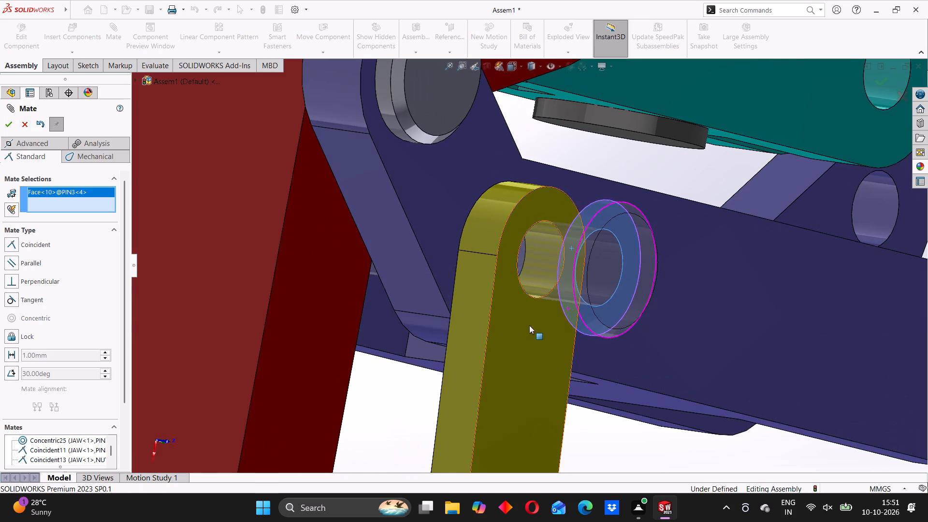
left_click(516, 290)
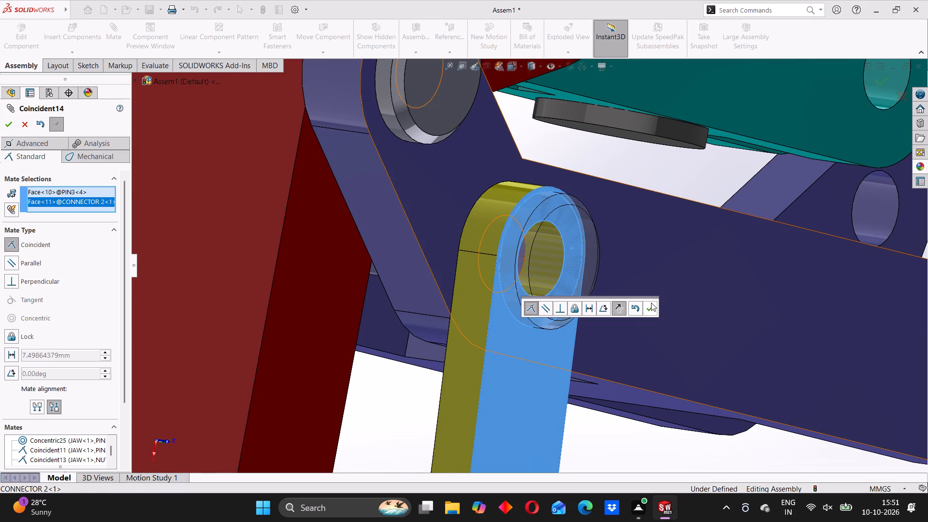
left_click(652, 307)
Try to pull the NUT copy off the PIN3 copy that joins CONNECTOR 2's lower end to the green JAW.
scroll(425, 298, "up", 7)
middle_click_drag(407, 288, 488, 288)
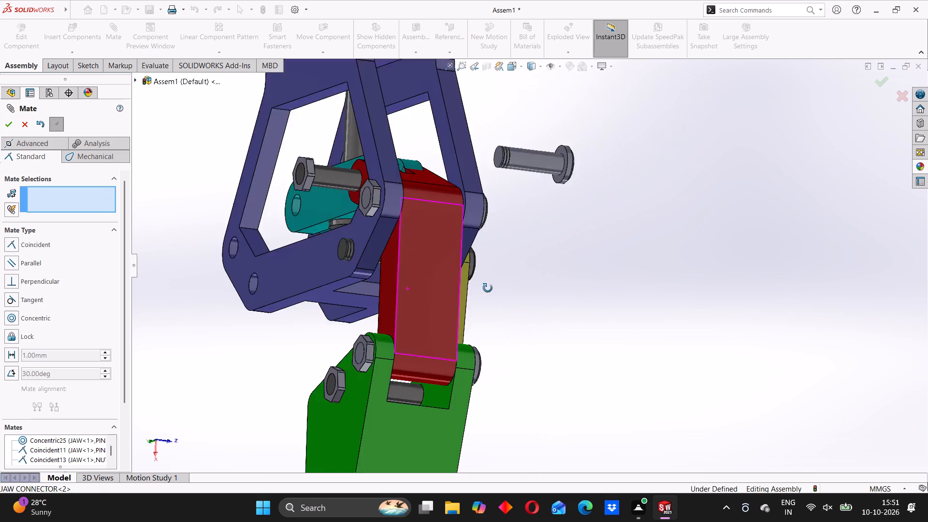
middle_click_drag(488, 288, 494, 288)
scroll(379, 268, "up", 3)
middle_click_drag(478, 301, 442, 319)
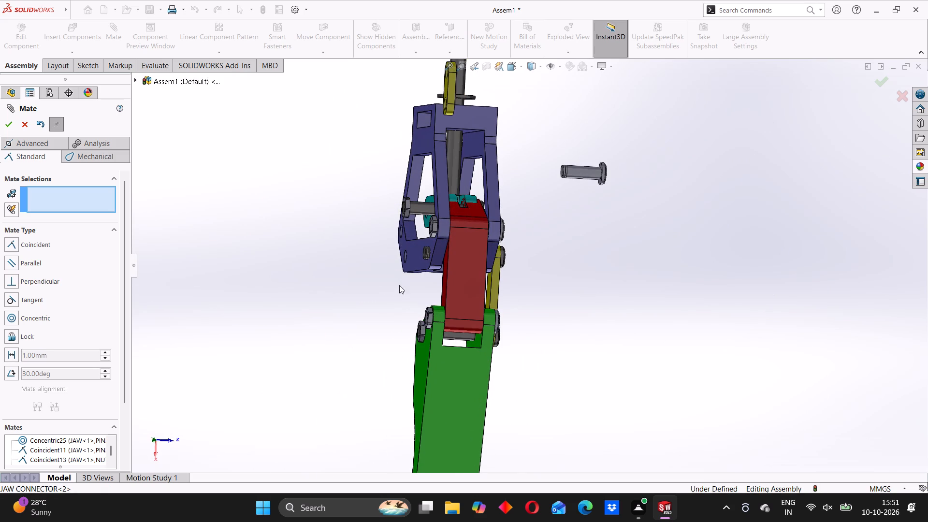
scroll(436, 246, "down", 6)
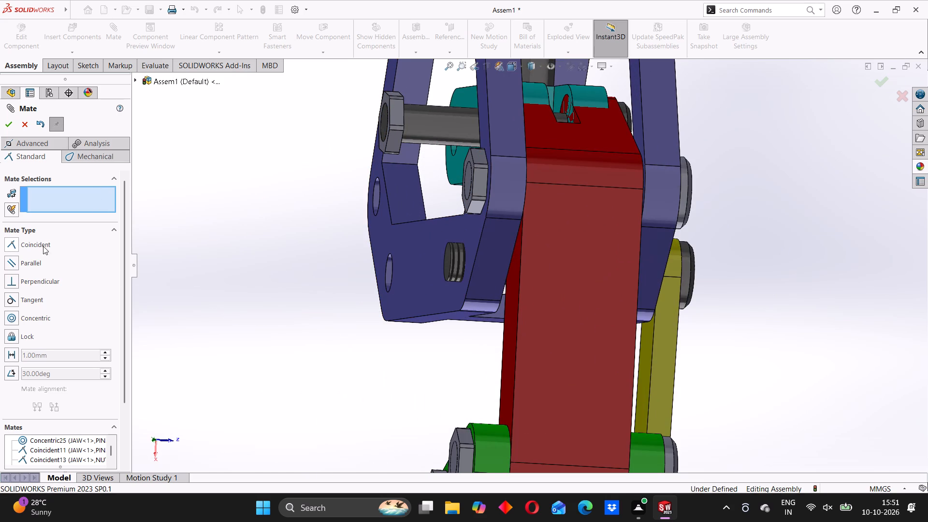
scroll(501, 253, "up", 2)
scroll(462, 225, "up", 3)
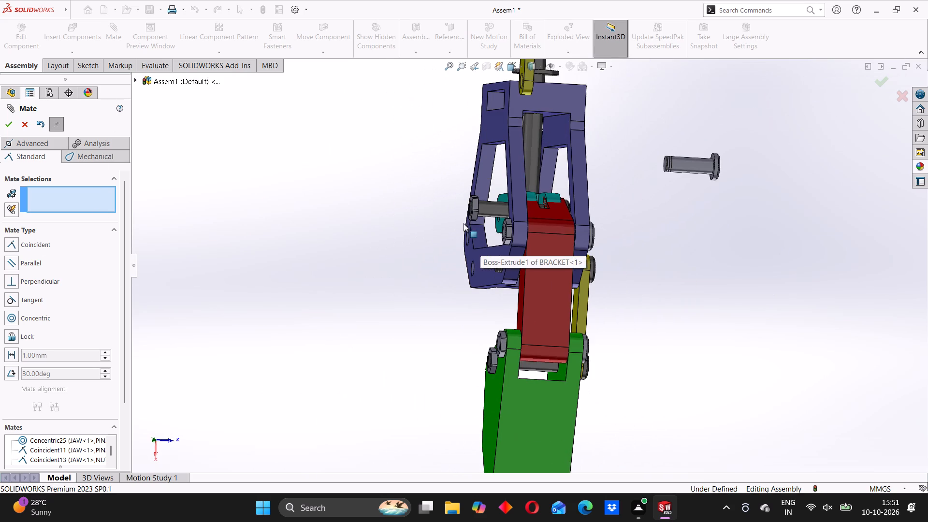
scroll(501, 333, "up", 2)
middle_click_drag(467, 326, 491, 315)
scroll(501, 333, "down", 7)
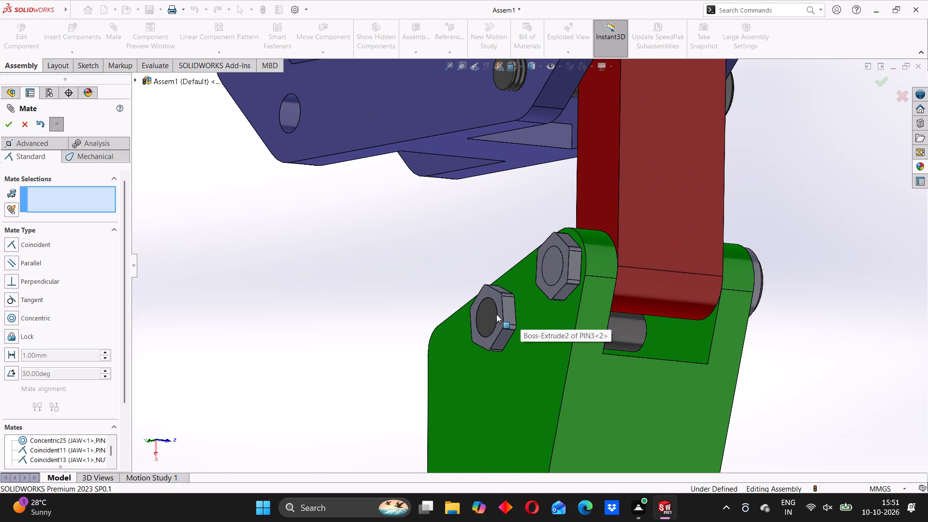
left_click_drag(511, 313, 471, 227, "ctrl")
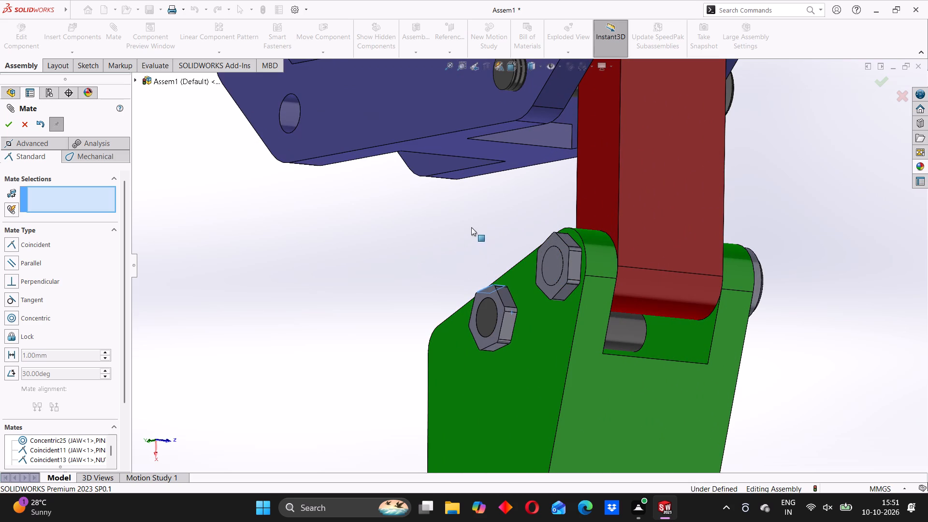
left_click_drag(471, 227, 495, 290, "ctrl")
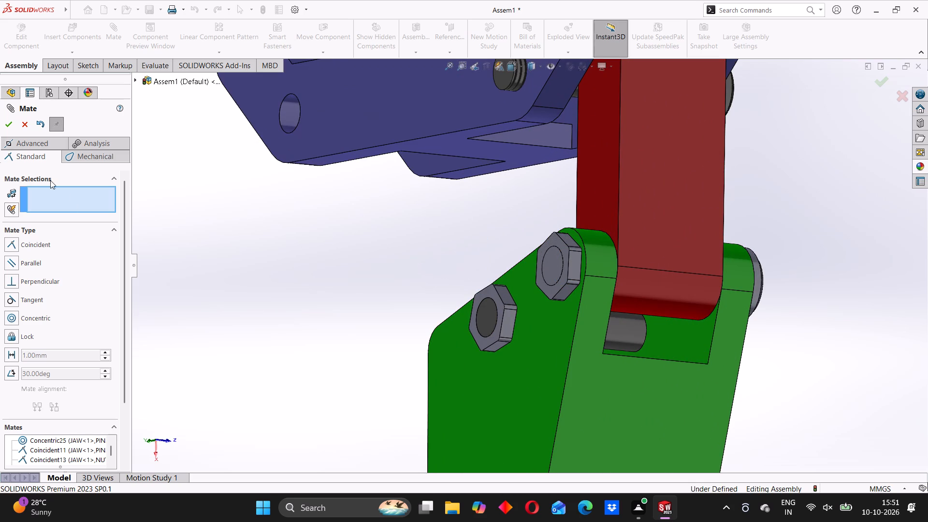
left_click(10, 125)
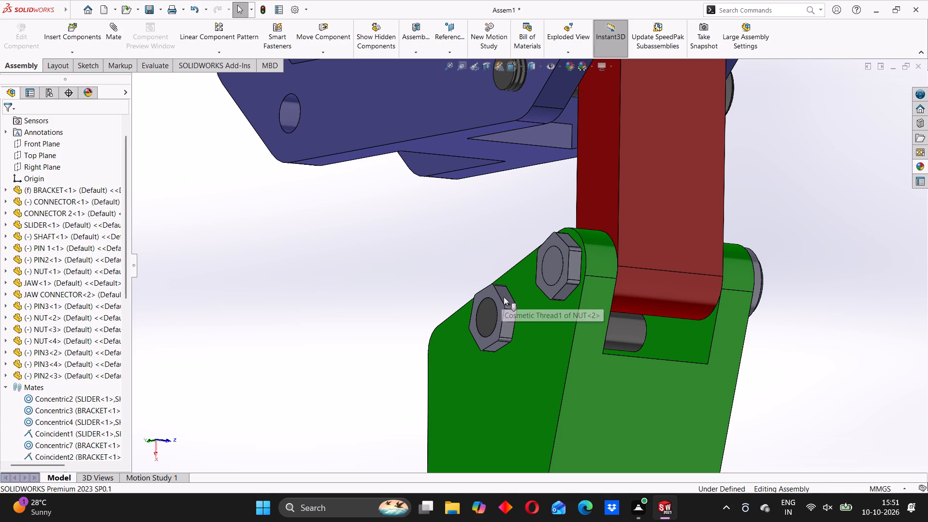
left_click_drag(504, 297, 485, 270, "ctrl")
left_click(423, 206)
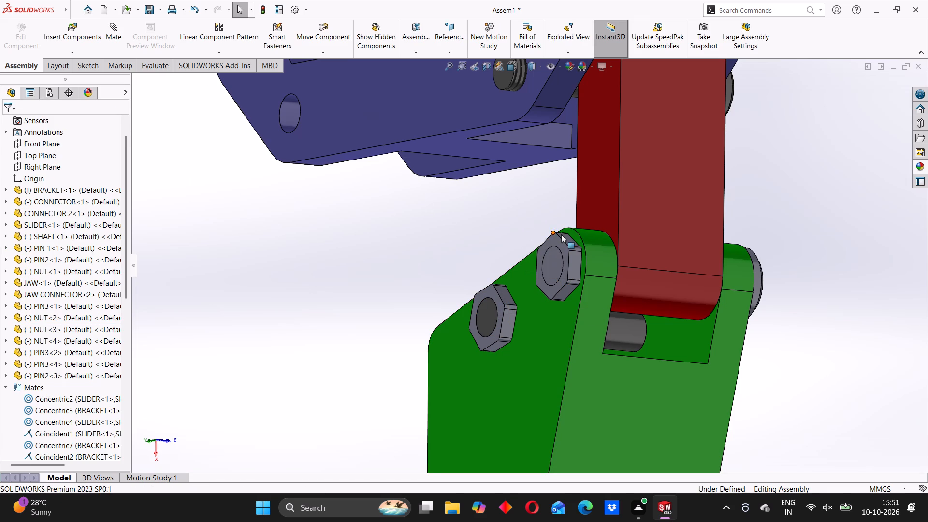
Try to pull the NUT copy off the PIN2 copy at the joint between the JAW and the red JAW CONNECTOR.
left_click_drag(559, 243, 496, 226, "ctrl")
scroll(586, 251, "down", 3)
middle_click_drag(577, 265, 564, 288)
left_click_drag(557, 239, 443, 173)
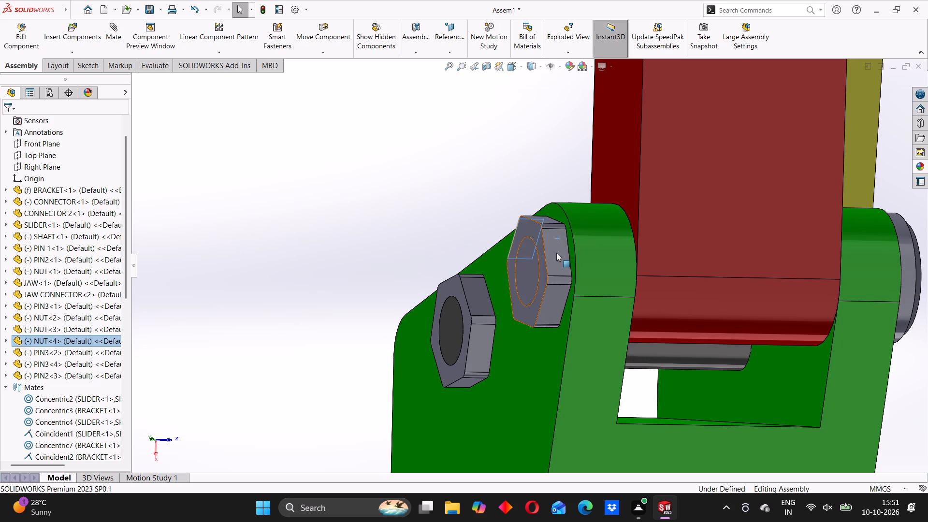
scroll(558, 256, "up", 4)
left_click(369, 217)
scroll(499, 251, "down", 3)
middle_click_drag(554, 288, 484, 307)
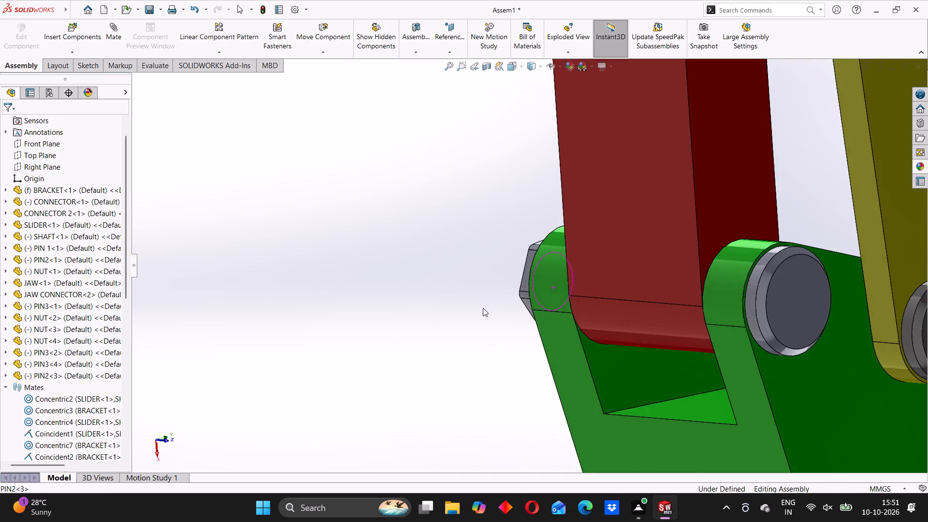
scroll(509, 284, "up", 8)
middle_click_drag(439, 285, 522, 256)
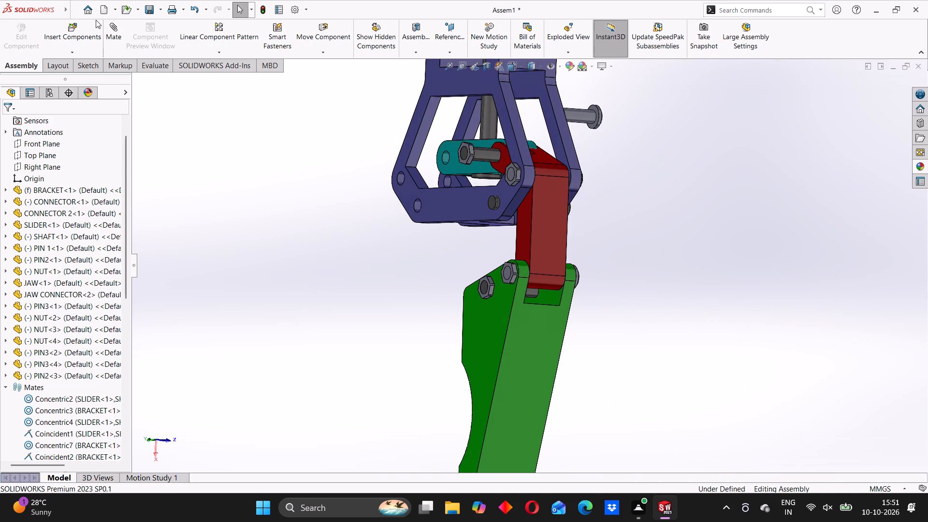
Insert another copy of the NUT part from the ASSEMBLY 15 folder and place it beside the BRACKET's lower corner.
left_click(71, 35)
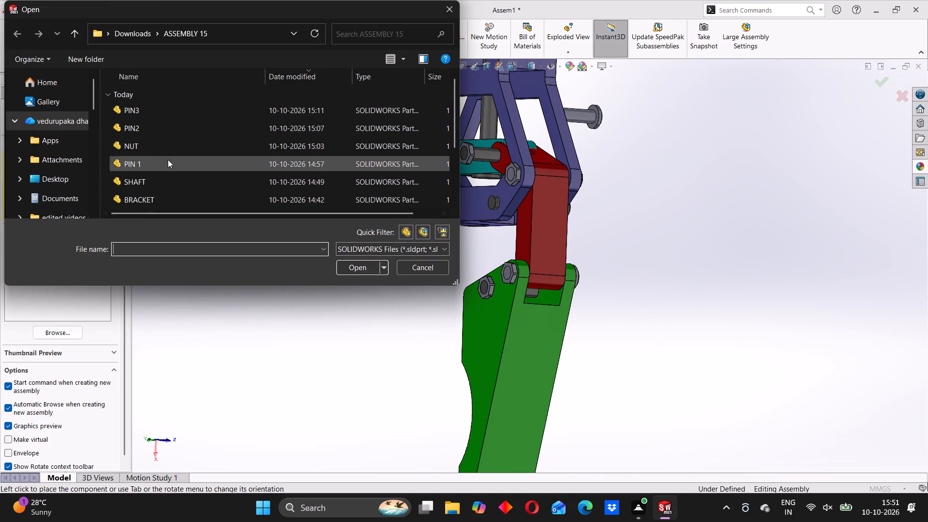
left_click(157, 145)
left_click(352, 269)
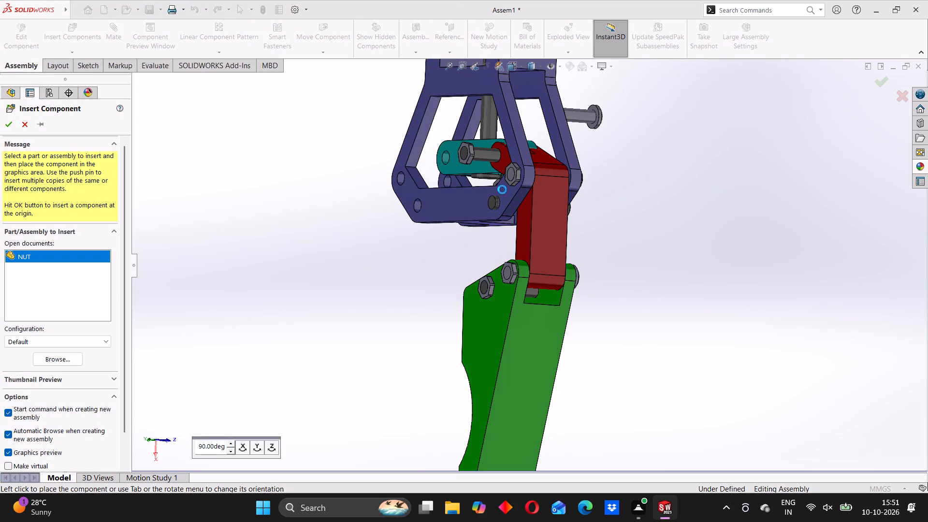
middle_click_drag(501, 220, 461, 246)
left_click(414, 207)
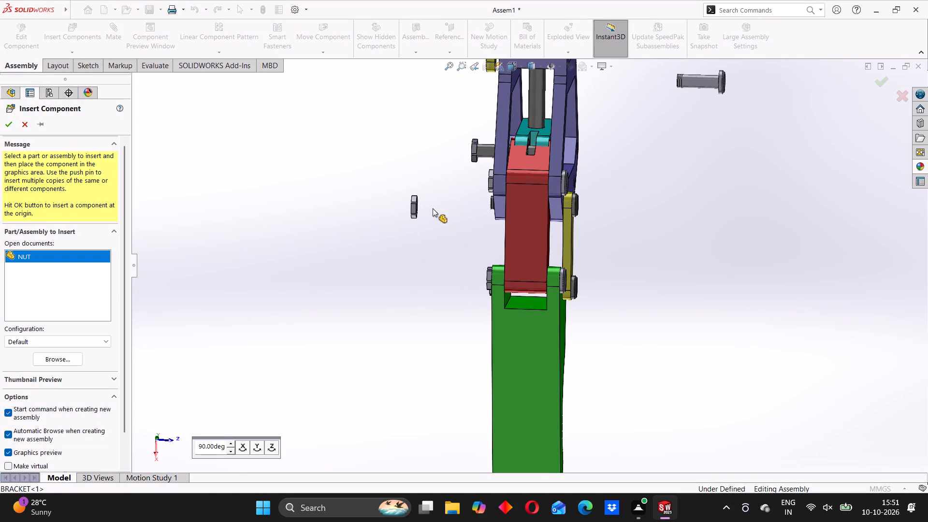
Add a Coincident mate between the new NUT copy's flat face and the BRACKET's outer side face beside the PIN3 copy's threaded end.
scroll(455, 207, "down", 3)
middle_click_drag(425, 220, 486, 230)
scroll(431, 211, "down", 3)
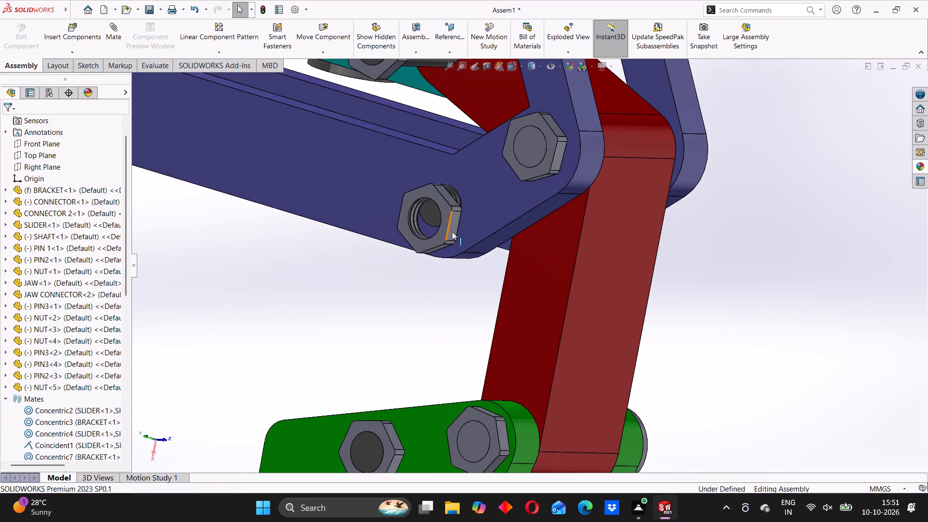
middle_click_drag(451, 233, 392, 243)
left_click(120, 25)
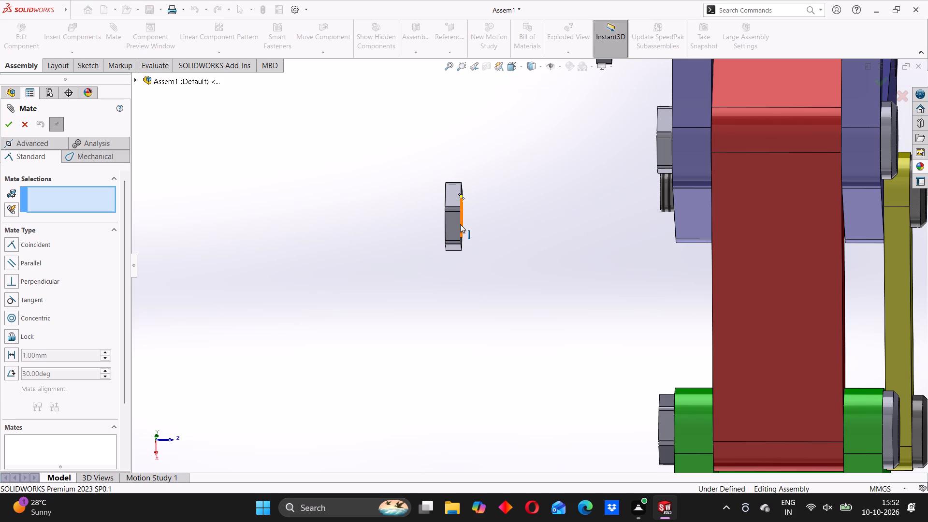
scroll(451, 183, "down", 2)
middle_click_drag(510, 234, 484, 271)
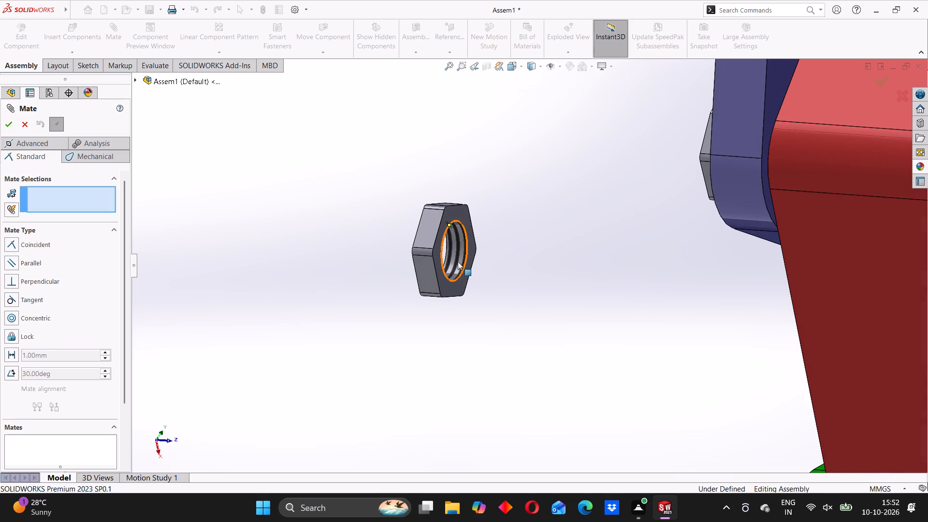
left_click(456, 212)
middle_click_drag(544, 218, 653, 218)
scroll(695, 215, "up", 2)
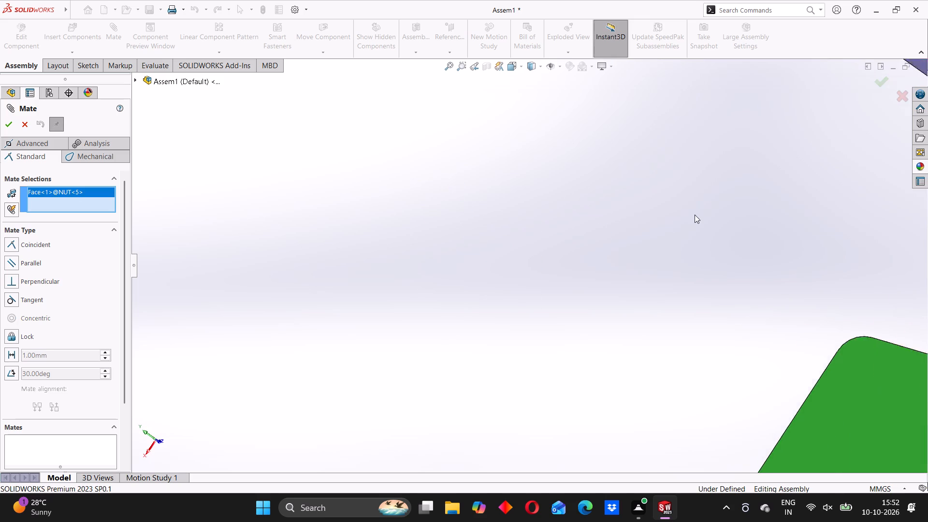
scroll(695, 215, "up", 8)
scroll(709, 231, "down", 3)
scroll(618, 261, "down", 3)
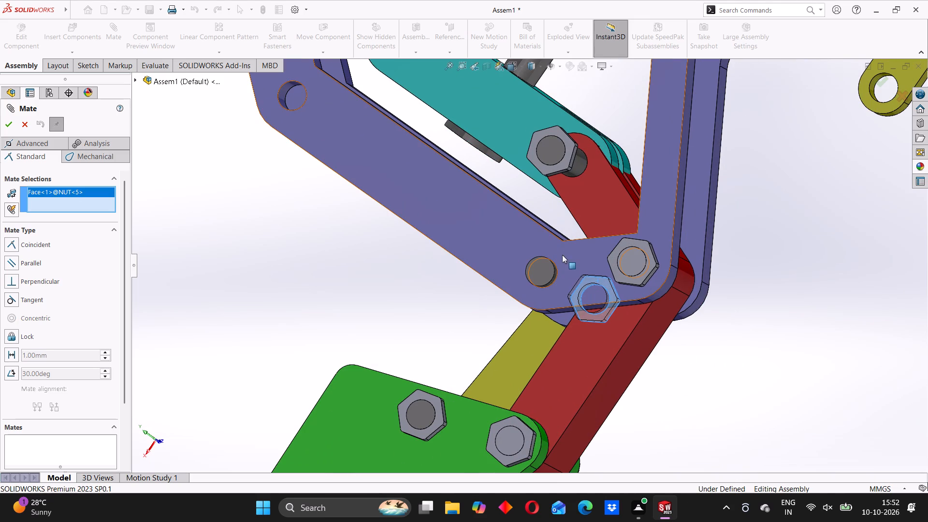
middle_click_drag(574, 271, 541, 316)
middle_click_drag(507, 297, 474, 319)
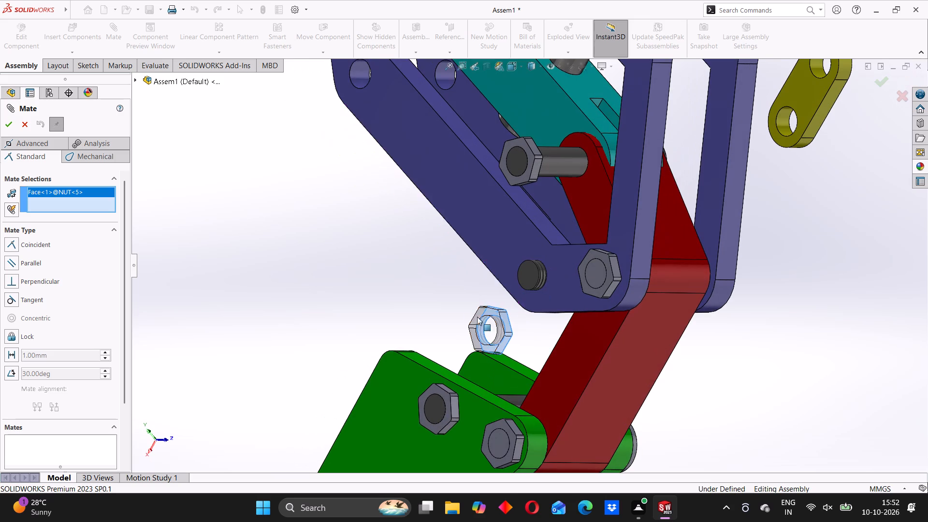
left_click(553, 274)
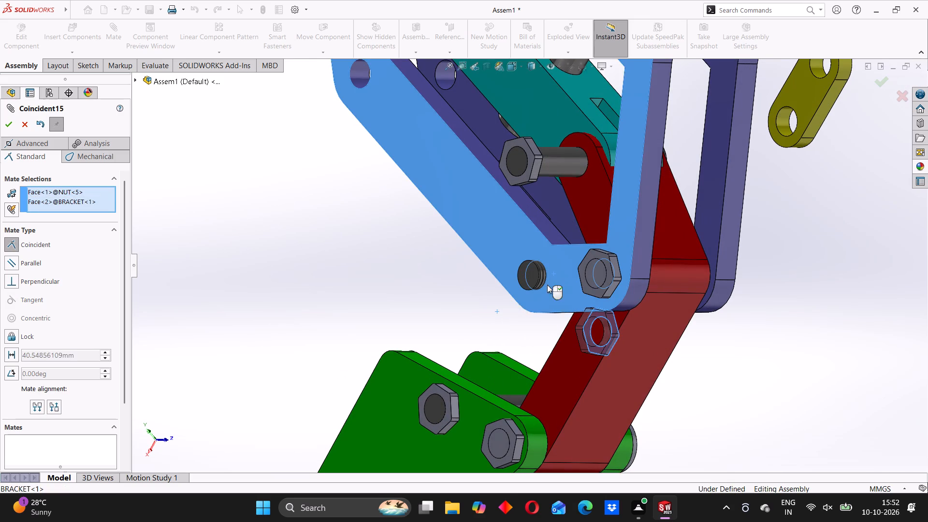
middle_click_drag(602, 355, 608, 303)
left_click(673, 300)
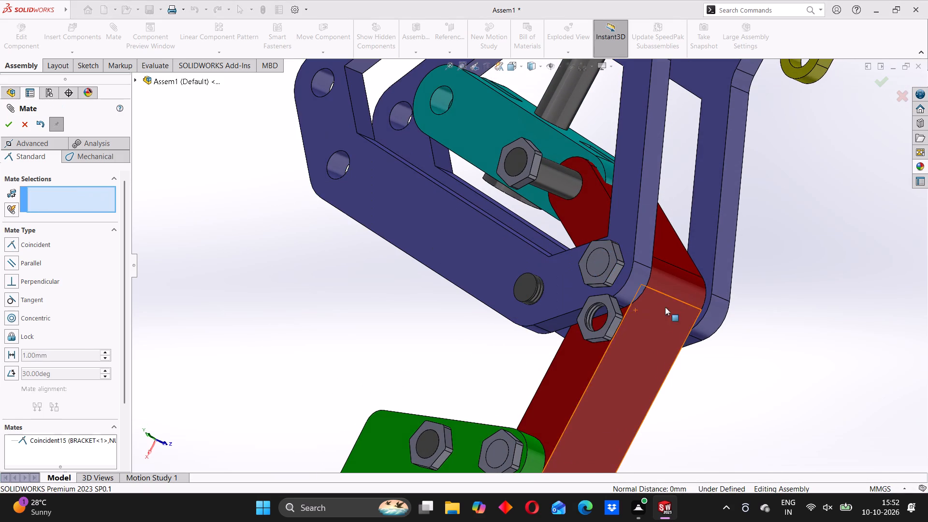
Add a Concentric mate between the new NUT copy's hole and the PIN3 copy's end protruding from the BRACKET.
left_click_drag(600, 320, 593, 318)
left_click(593, 310)
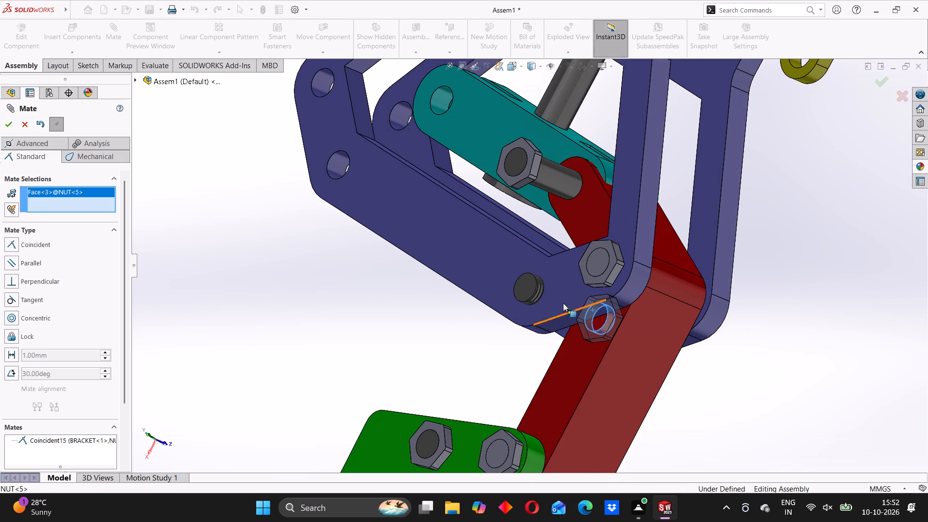
left_click(542, 287)
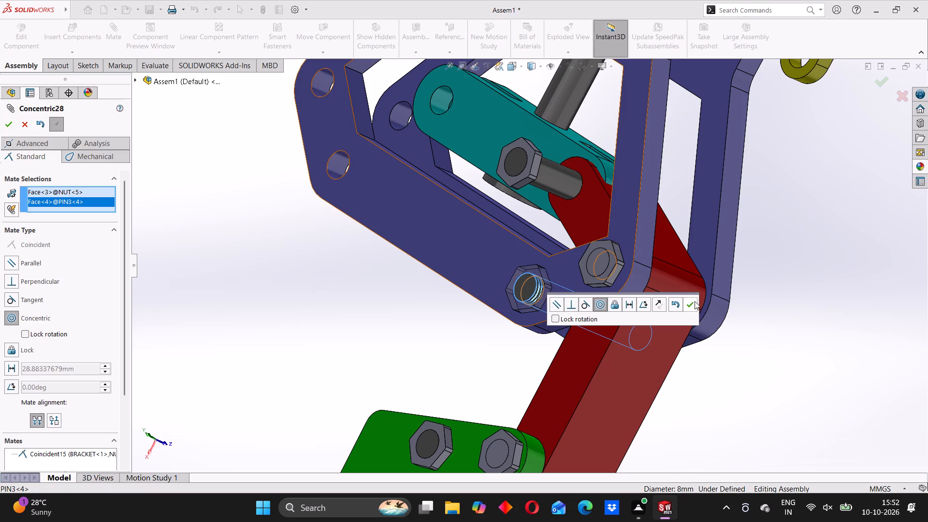
left_click(691, 305)
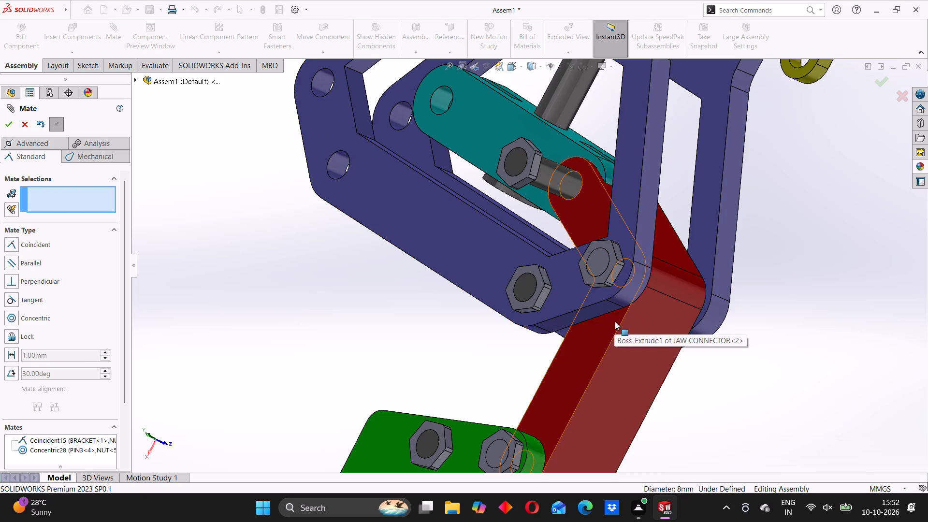
Examine the pinned joints linking the BRACKET, JAW CONNECTOR, CONNECTOR 2 and JAW from both sides.
middle_click_drag(793, 313, 720, 327)
scroll(652, 294, "up", 2)
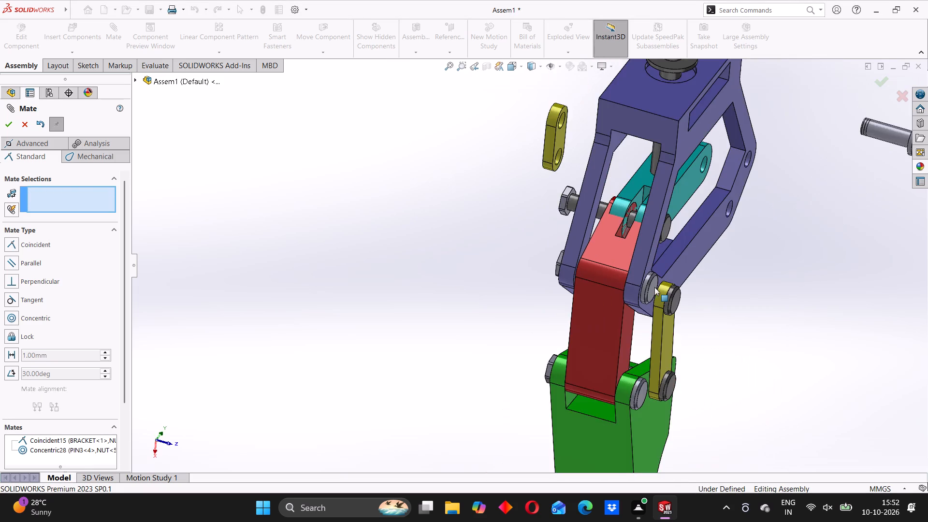
scroll(654, 287, "up", 2)
middle_click_drag(584, 289, 598, 275)
scroll(549, 280, "down", 3)
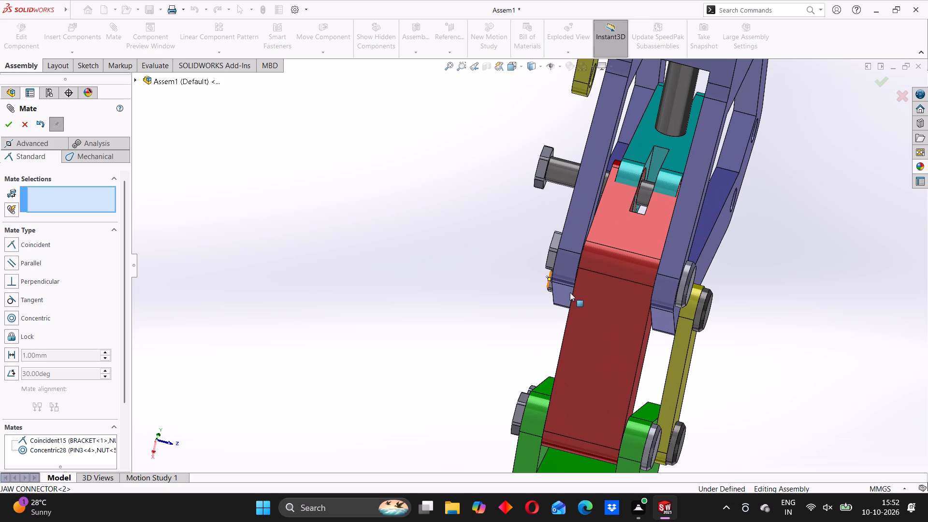
scroll(580, 290, "up", 1)
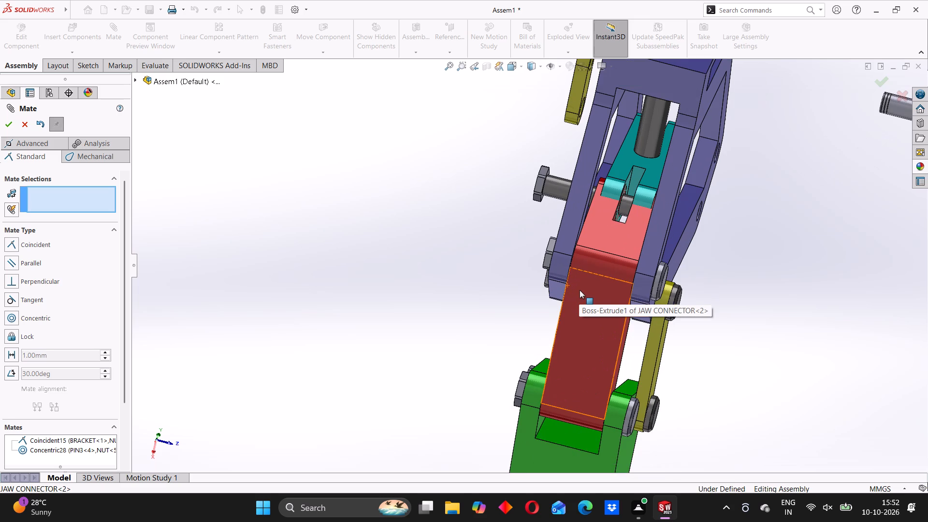
scroll(580, 290, "up", 1)
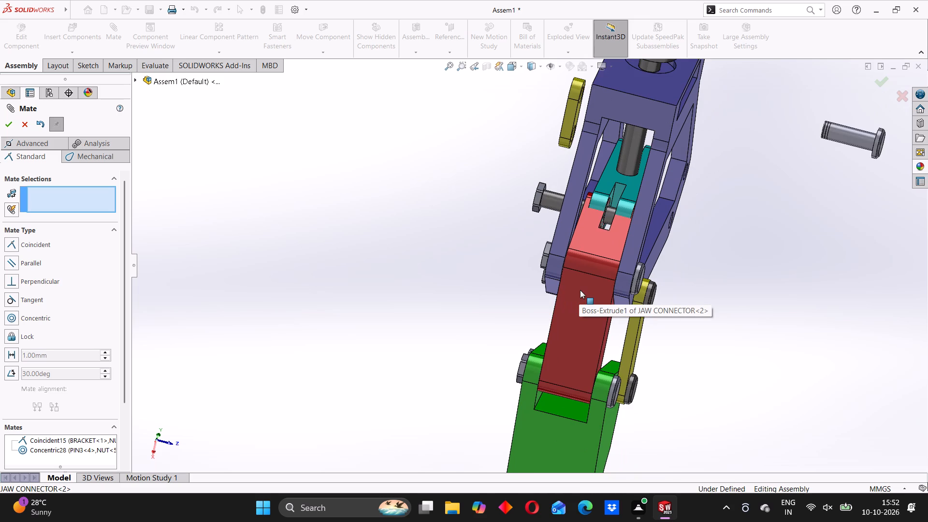
Examine the JAW CONNECTOR between the BRACKET and the JAW, along with the pin heads and NUT copies on both sides.
scroll(580, 290, "up", 4)
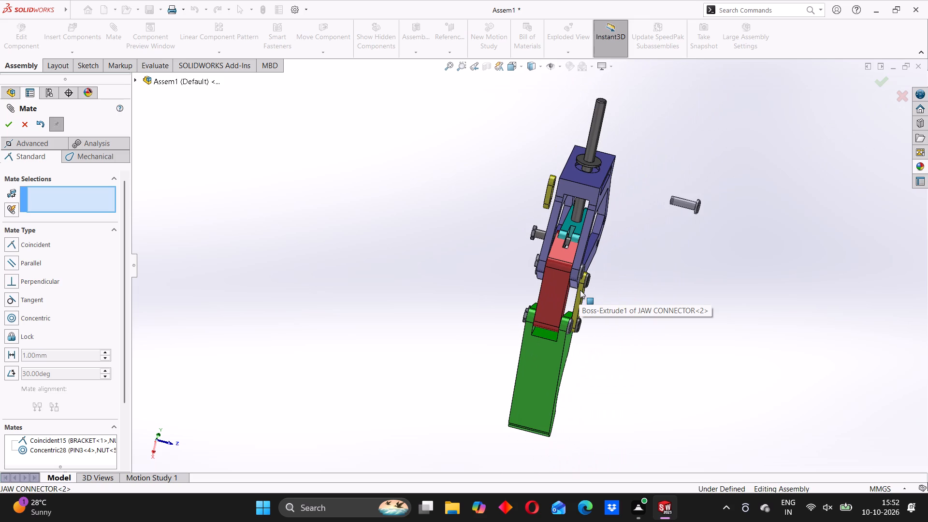
scroll(580, 290, "up", 1)
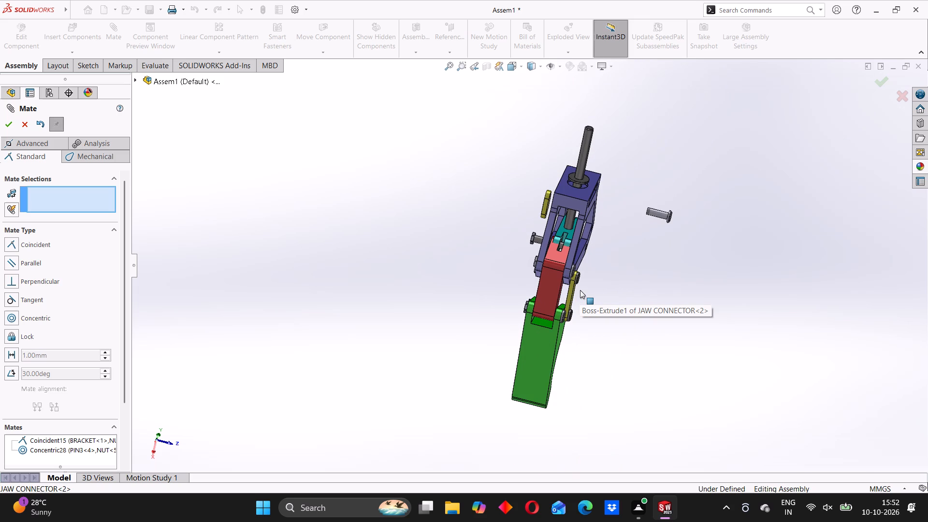
scroll(580, 290, "up", 1)
scroll(493, 280, "down", 3)
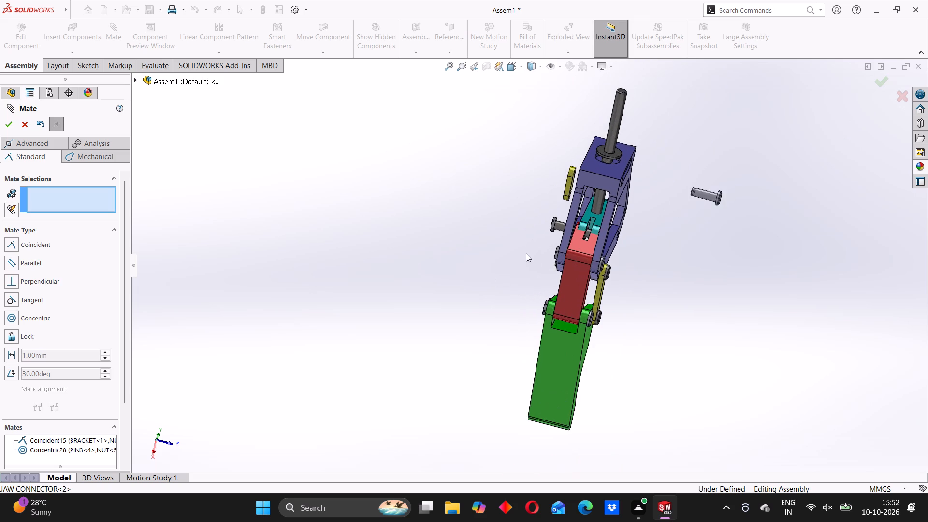
middle_click_drag(526, 253, 554, 263)
scroll(578, 248, "up", 2)
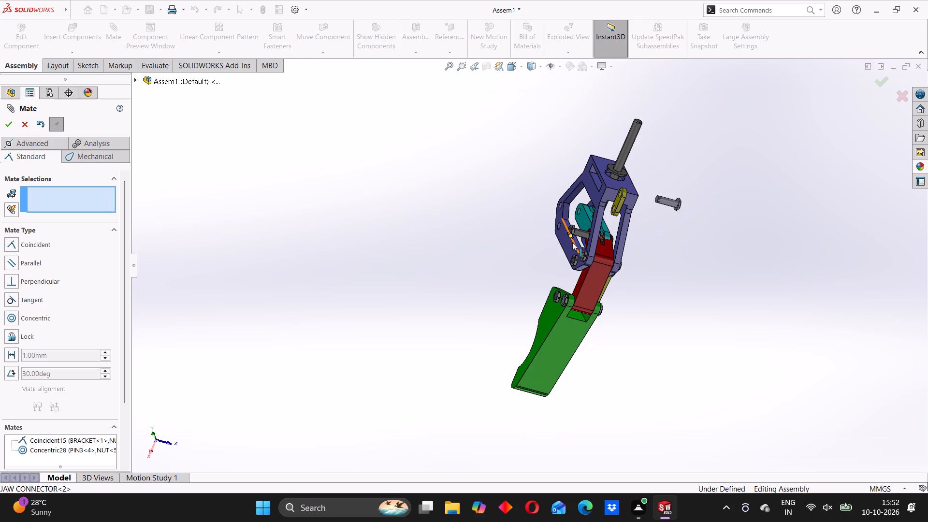
scroll(572, 242, "up", 1)
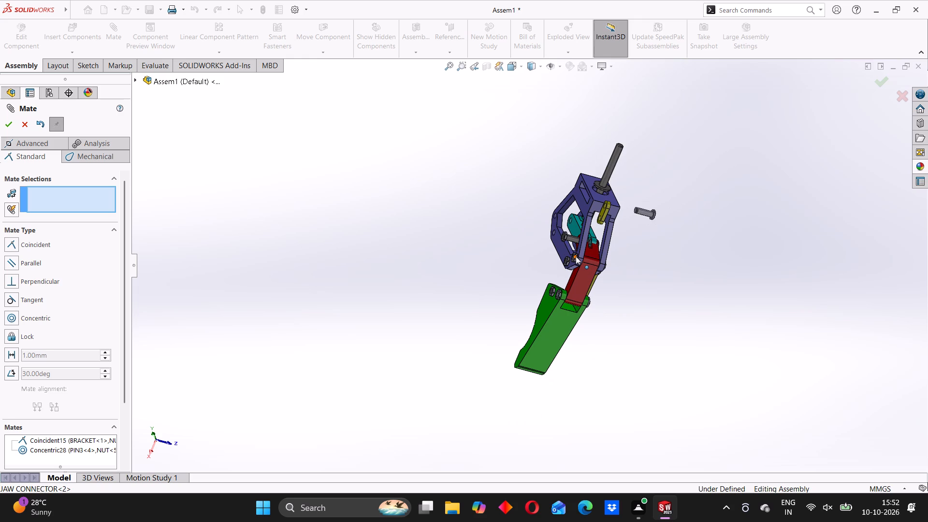
scroll(576, 256, "up", 2)
middle_click_drag(586, 263, 522, 237)
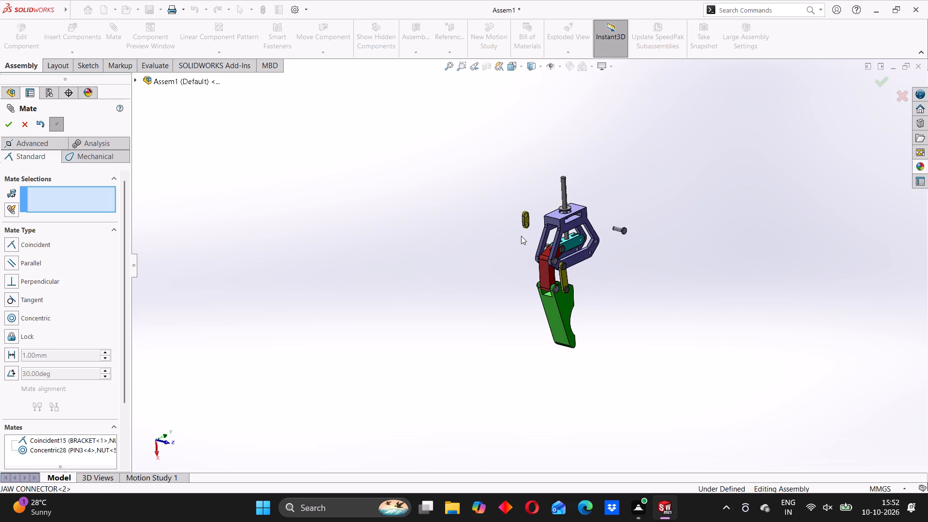
scroll(544, 246, "down", 5)
middle_click_drag(517, 281, 537, 275)
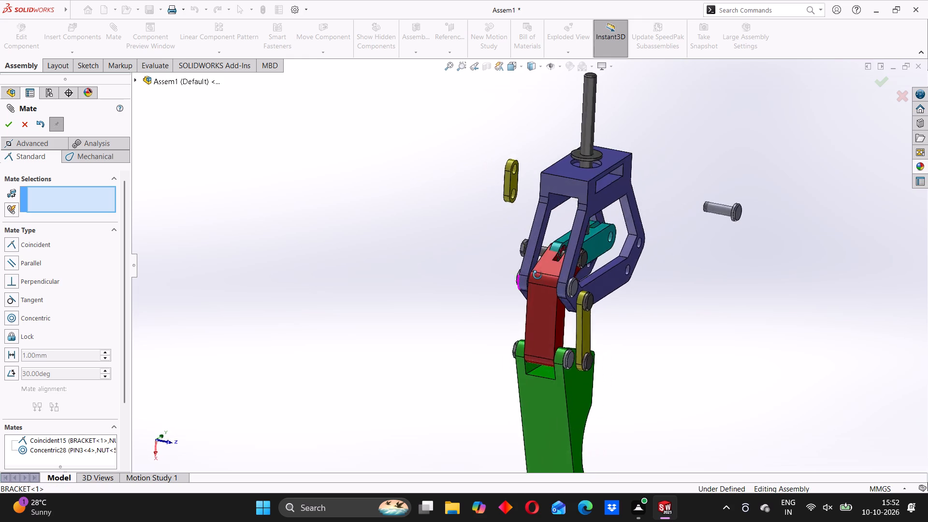
middle_click_drag(537, 275, 578, 287)
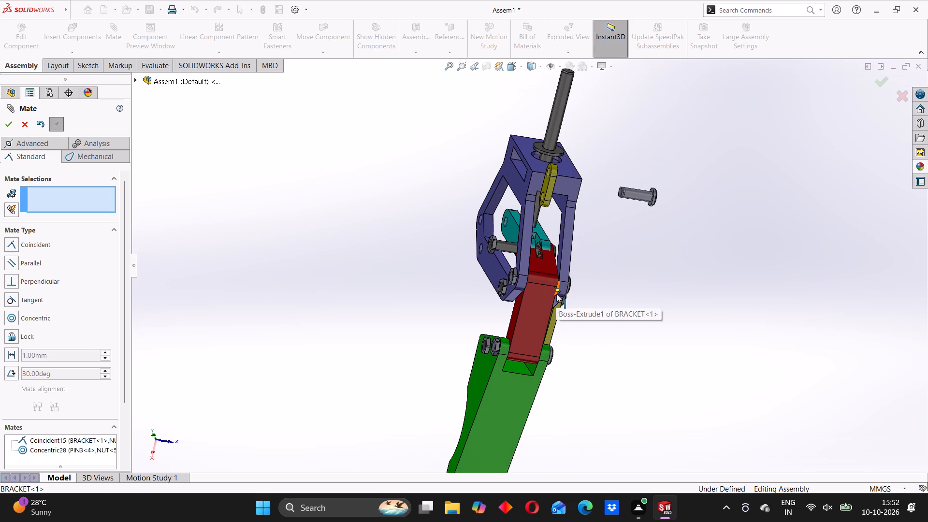
scroll(555, 326, "up", 1)
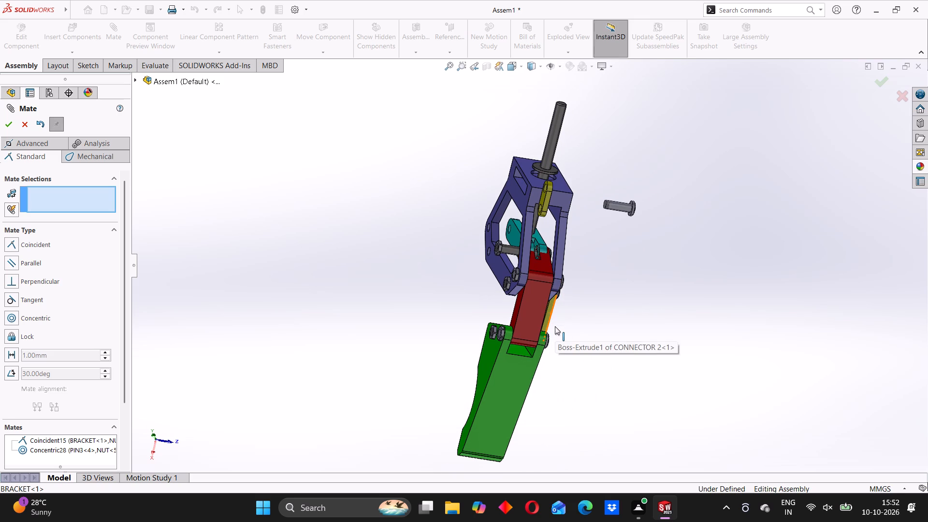
scroll(555, 326, "up", 1)
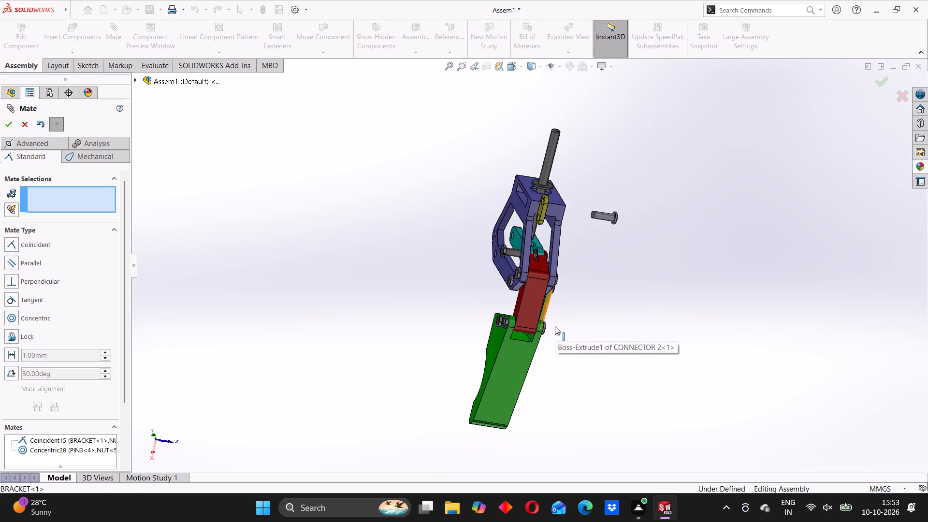
scroll(555, 326, "up", 1)
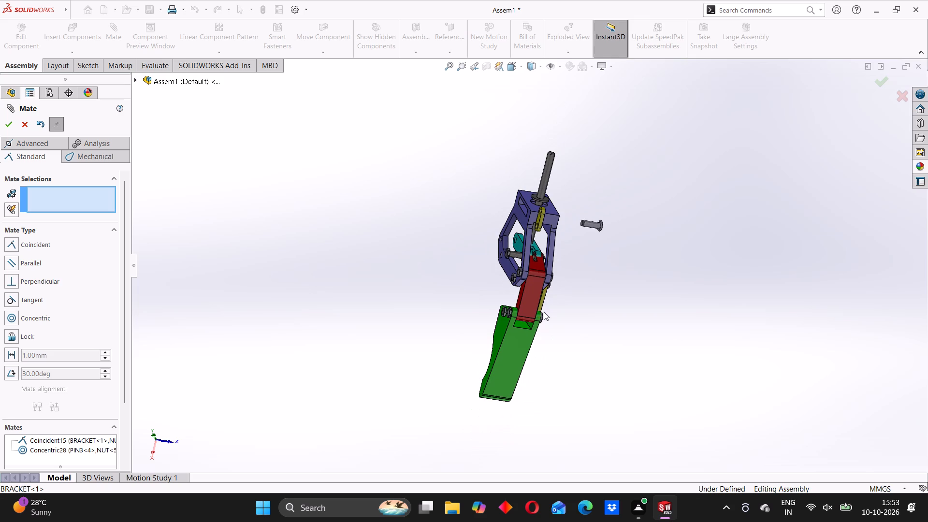
middle_click_drag(527, 326, 491, 268)
scroll(500, 249, "down", 6)
middle_click_drag(478, 287, 478, 287)
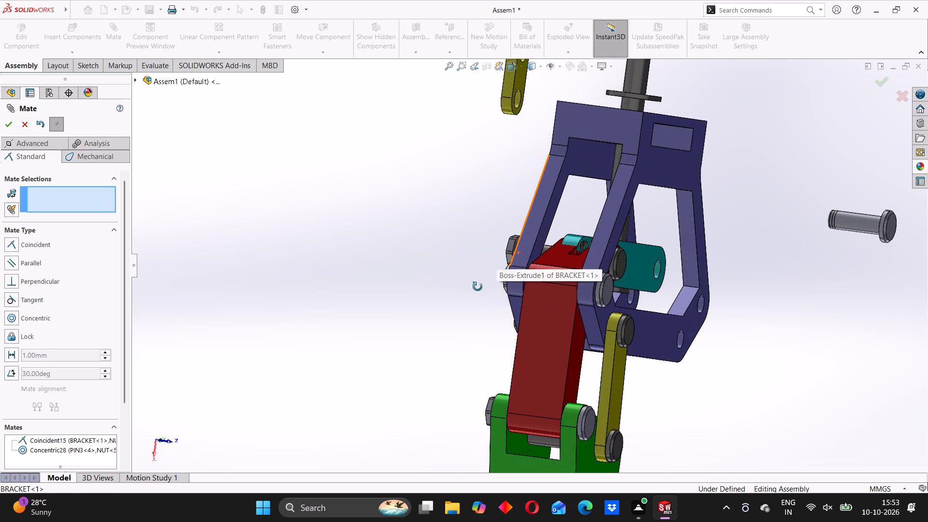
middle_click_drag(478, 287, 517, 296)
scroll(507, 283, "down", 3)
scroll(512, 300, "up", 6)
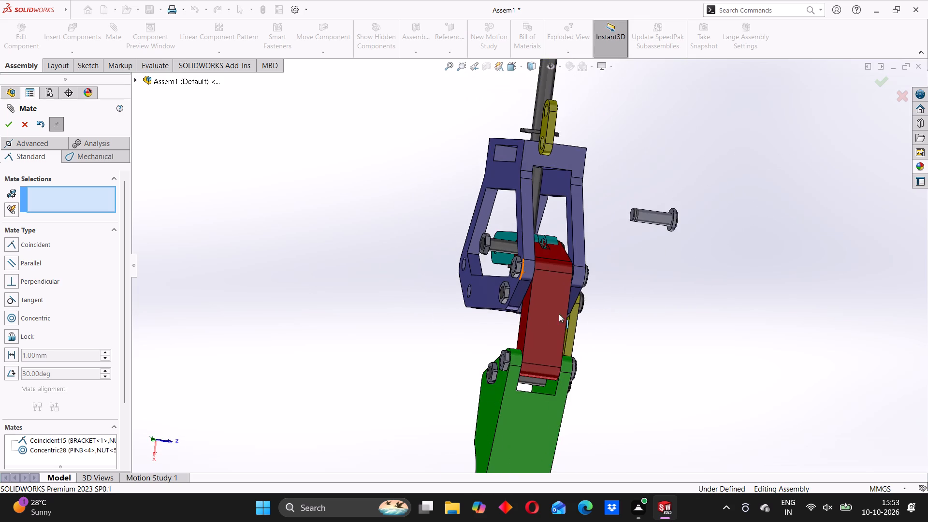
Examine the whole assembly from CONNECTOR 2's side and the opposite side, including the BRACKET's open holes and the loose pins and connector.
middle_click_drag(559, 314, 500, 264)
middle_click_drag(497, 318, 511, 214)
middle_click_drag(603, 361, 531, 339)
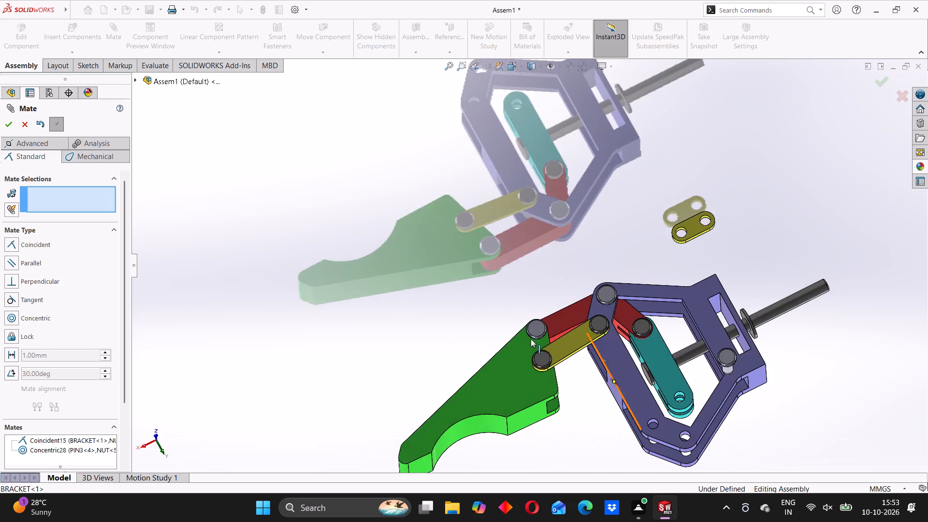
scroll(592, 352, "up", 6)
middle_click_drag(536, 360, 572, 261)
scroll(544, 304, "down", 7)
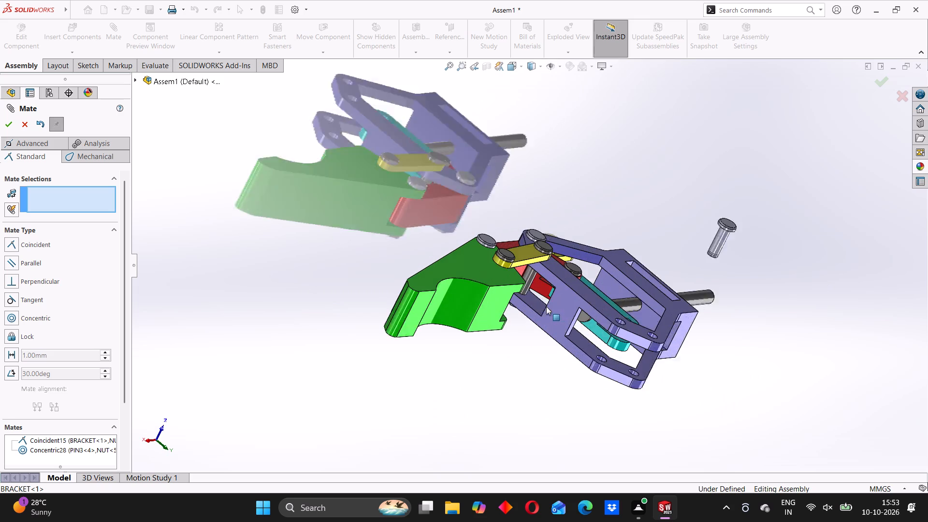
middle_click_drag(565, 320, 520, 348)
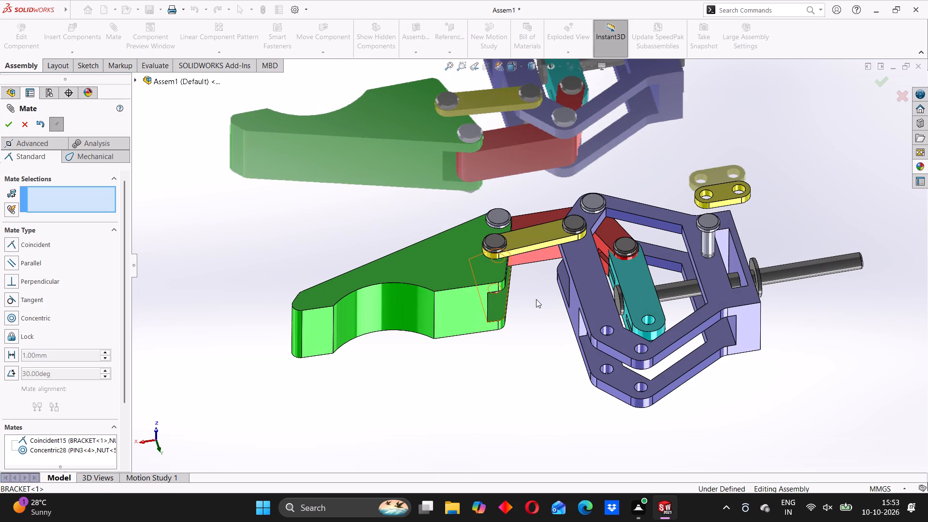
scroll(537, 298, "down", 2)
scroll(537, 298, "up", 4)
middle_click_drag(511, 296, 580, 291)
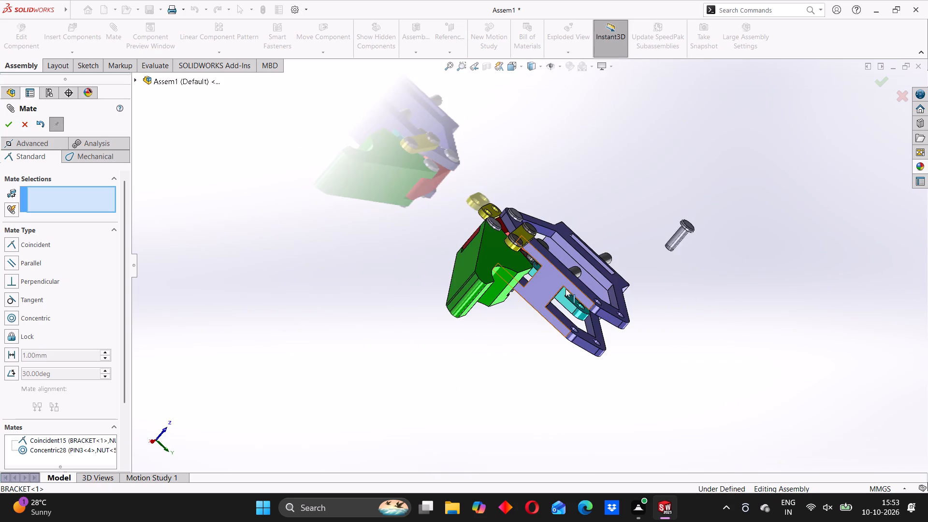
scroll(542, 288, "down", 5)
middle_click_drag(611, 363, 532, 342)
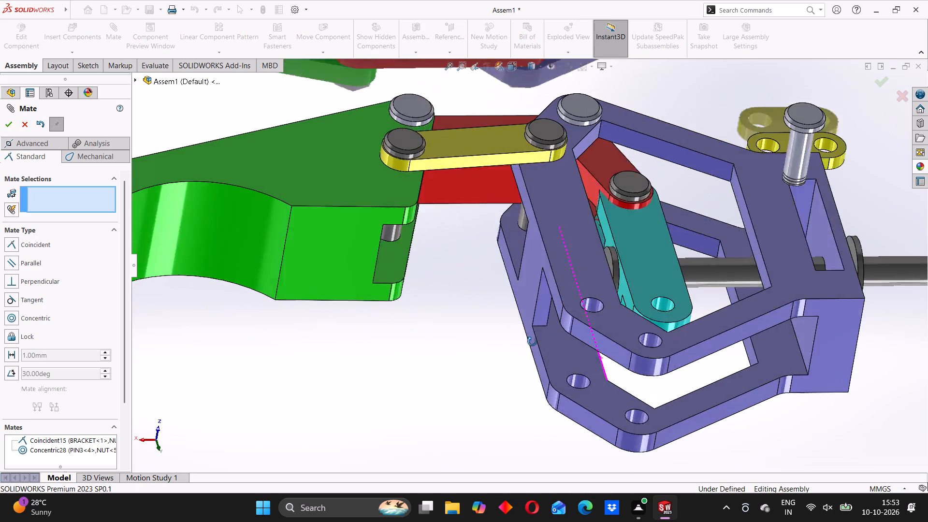
middle_click_drag(532, 342, 527, 342)
middle_click_drag(423, 275, 476, 241)
scroll(548, 258, "down", 1)
scroll(546, 258, "up", 5)
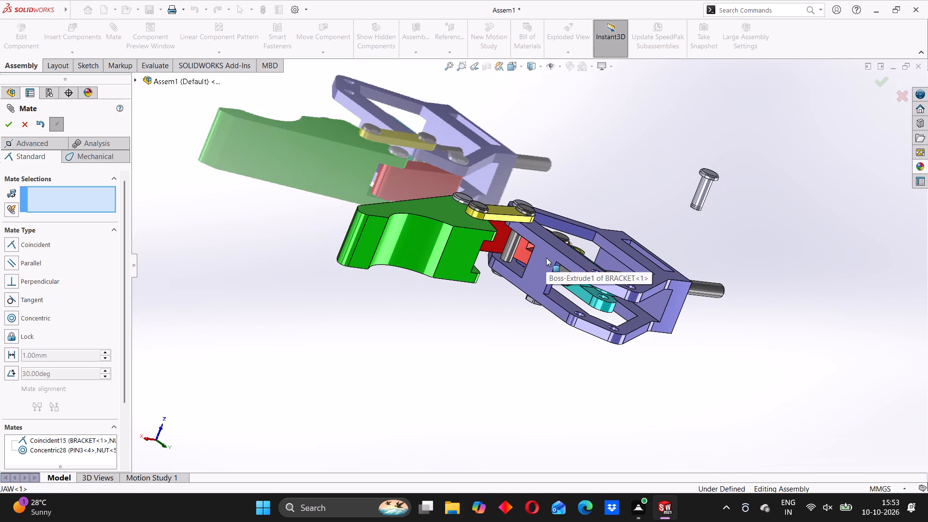
scroll(549, 270, "up", 3)
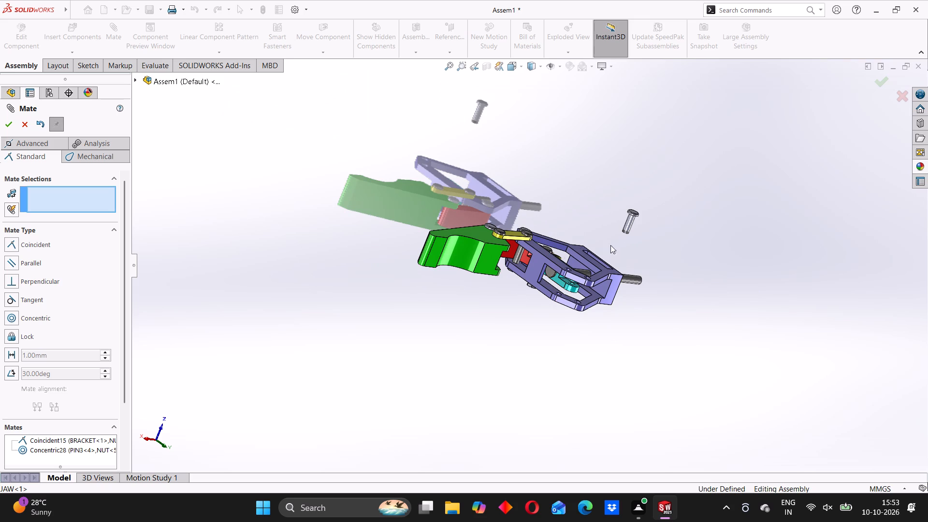
middle_click_drag(526, 262, 541, 293)
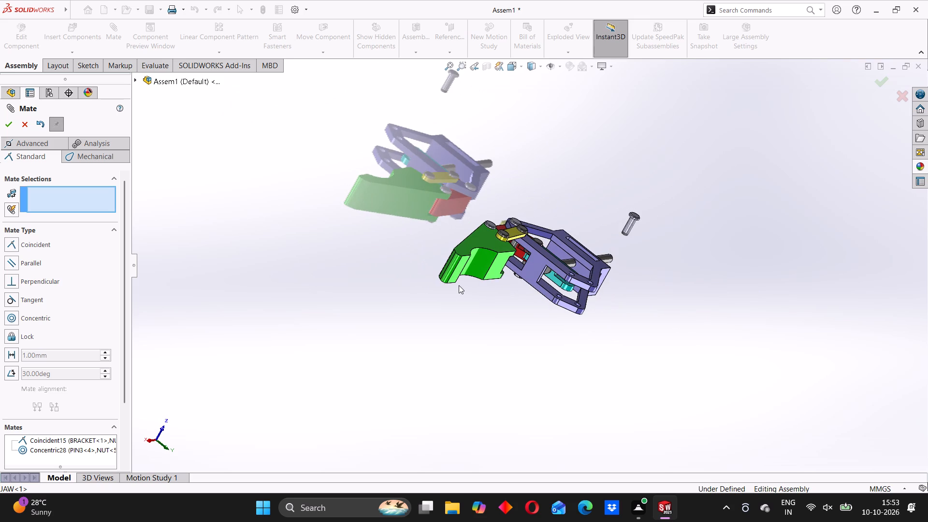
scroll(466, 287, "up", 1)
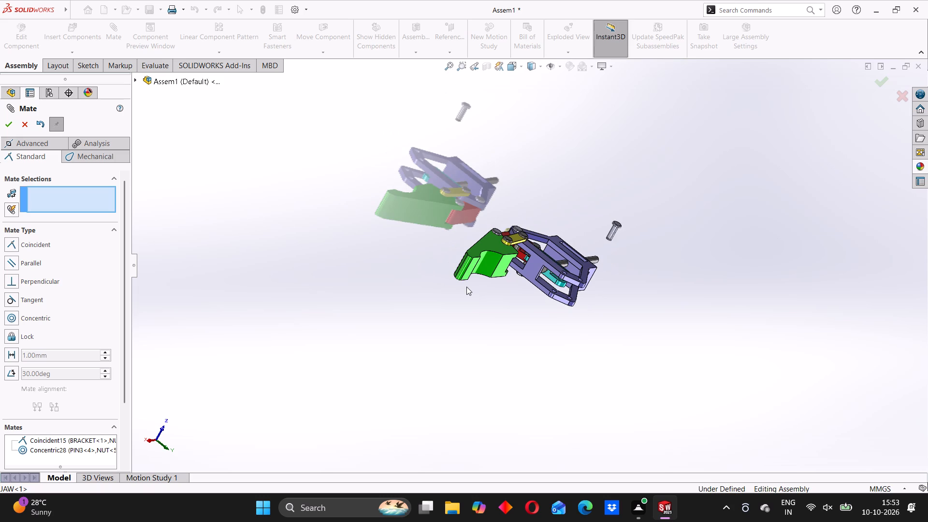
scroll(466, 287, "up", 1)
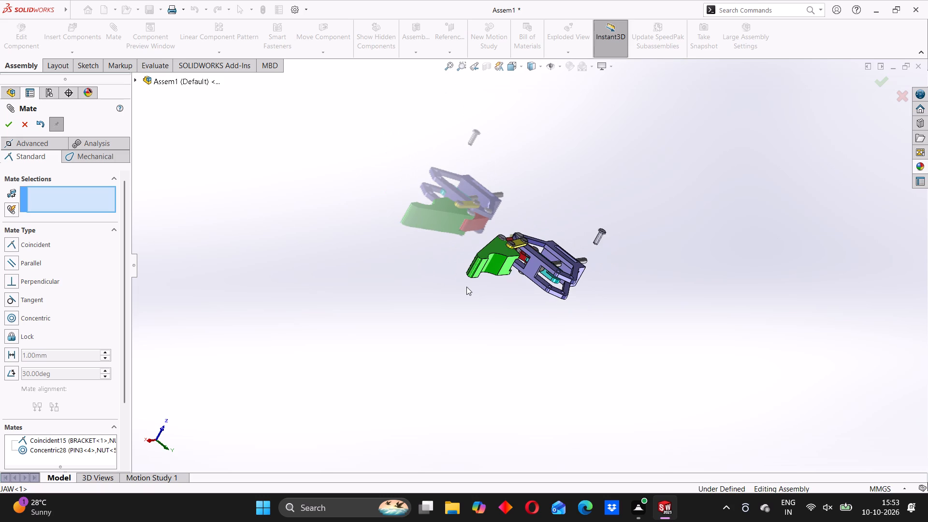
scroll(466, 287, "up", 1)
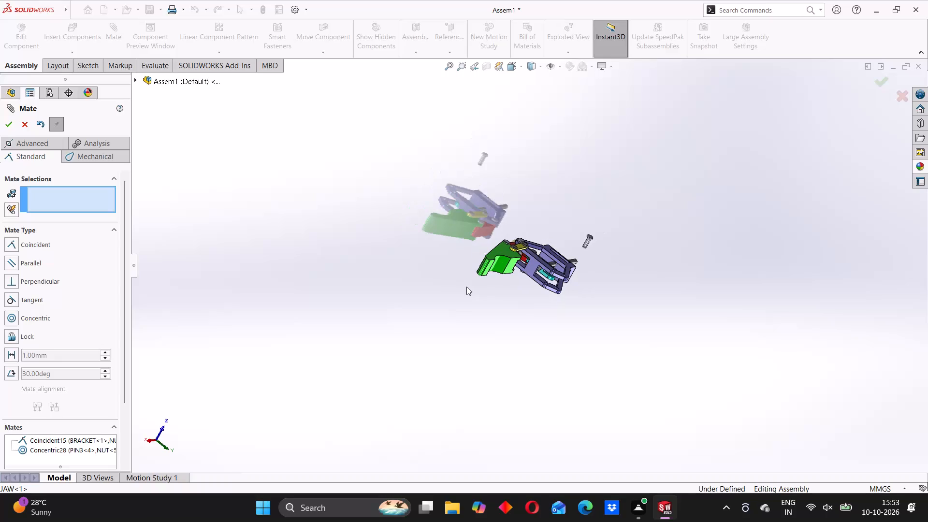
scroll(466, 287, "up", 1)
scroll(466, 287, "down", 1)
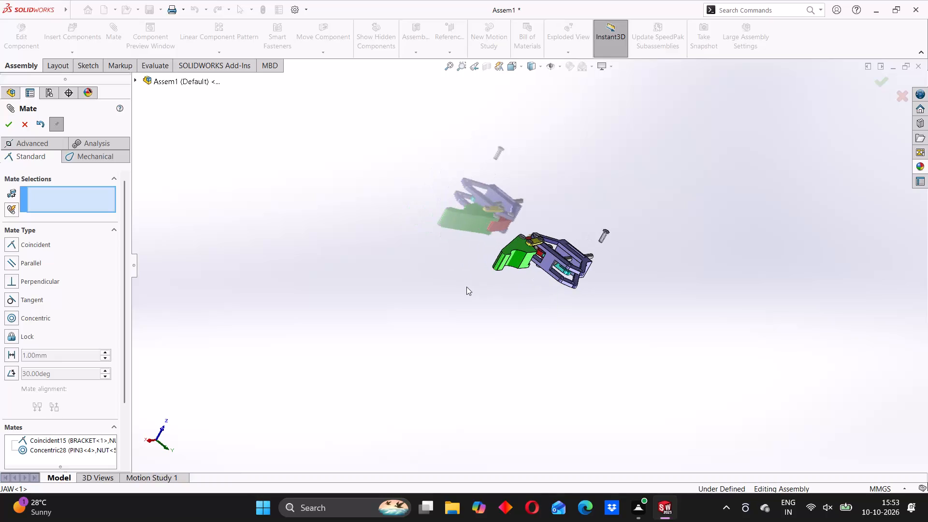
scroll(466, 287, "up", 1)
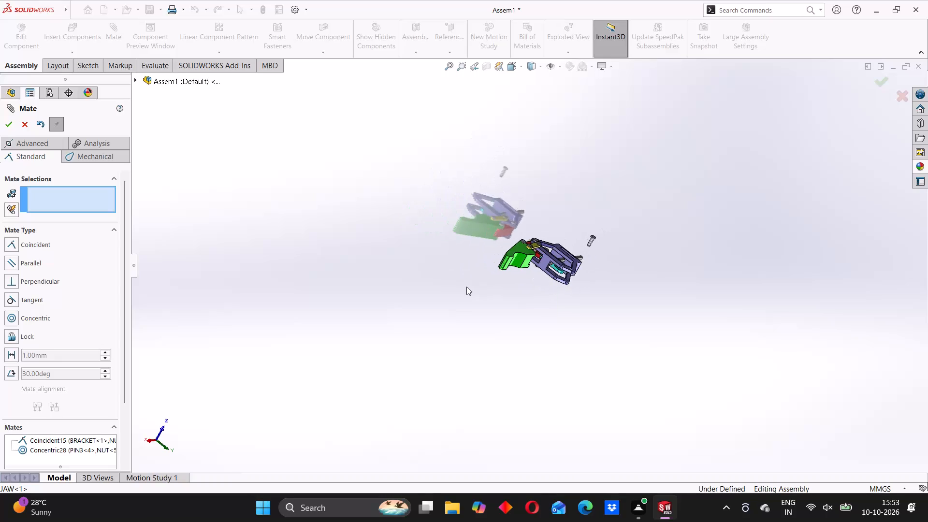
scroll(548, 245, "down", 7)
middle_click_drag(519, 264, 483, 263)
scroll(484, 279, "up", 2)
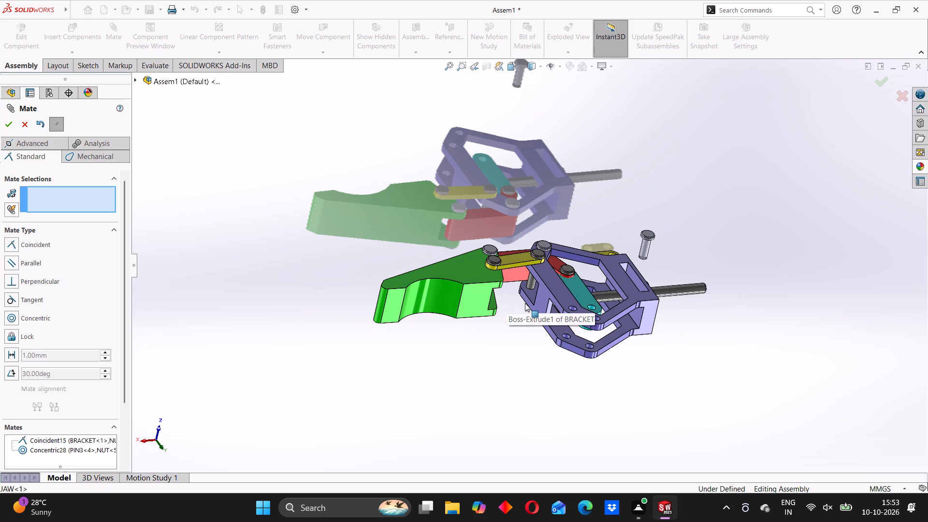
scroll(533, 298, "up", 1)
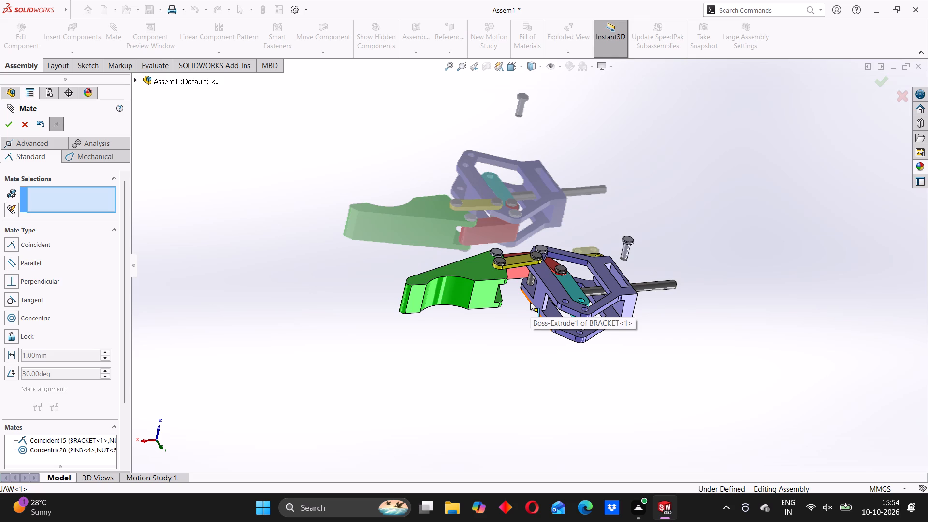
scroll(530, 300, "up", 1)
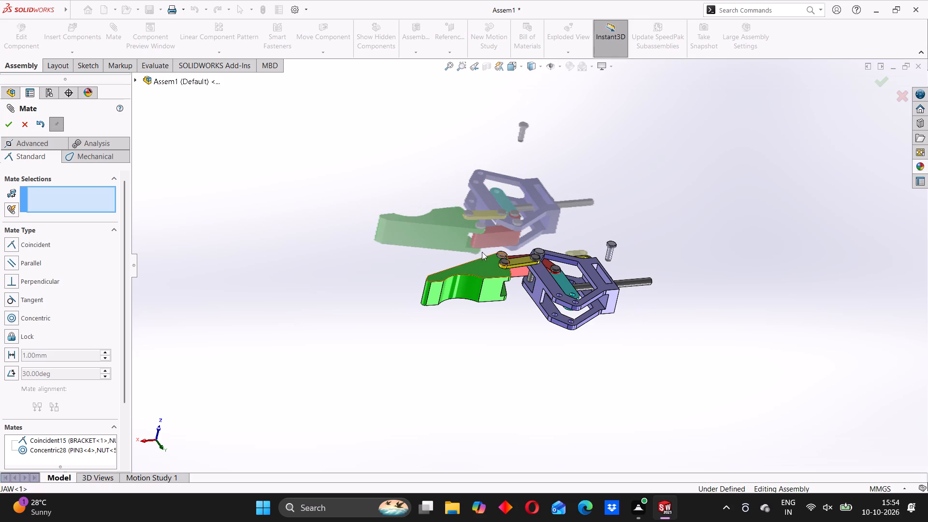
scroll(493, 253, "down", 4)
middle_click_drag(519, 311, 541, 287)
scroll(522, 292, "down", 2)
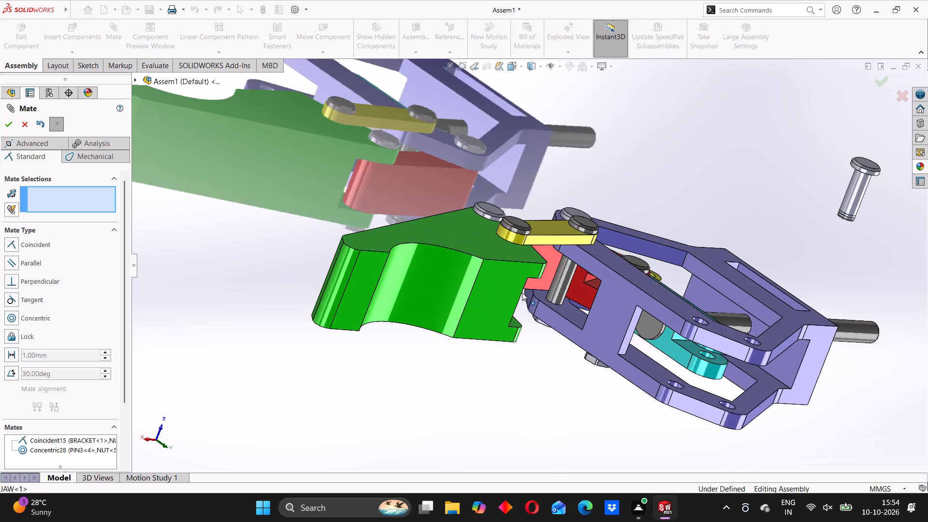
scroll(526, 298, "down", 2)
middle_click(546, 321)
scroll(546, 321, "up", 7)
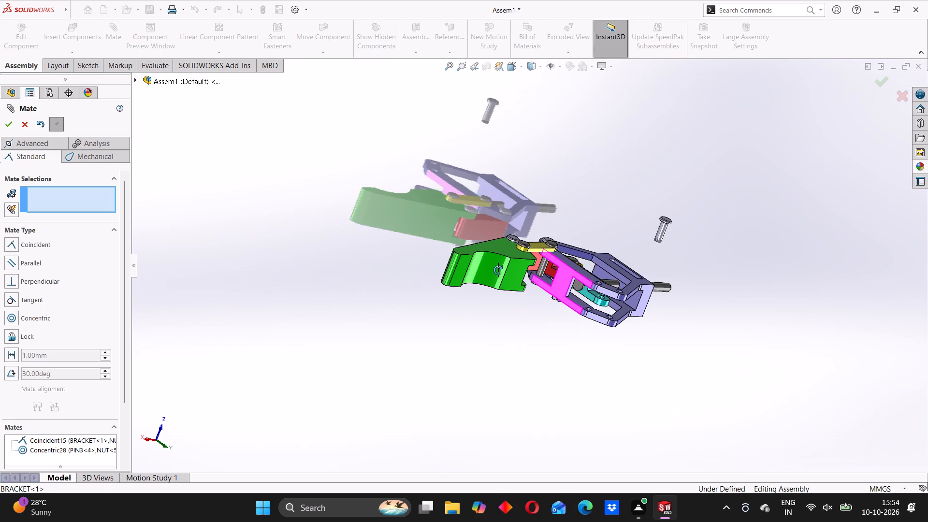
middle_click_drag(498, 270, 526, 378)
middle_click_drag(530, 297, 496, 229)
middle_click_drag(503, 246, 502, 337)
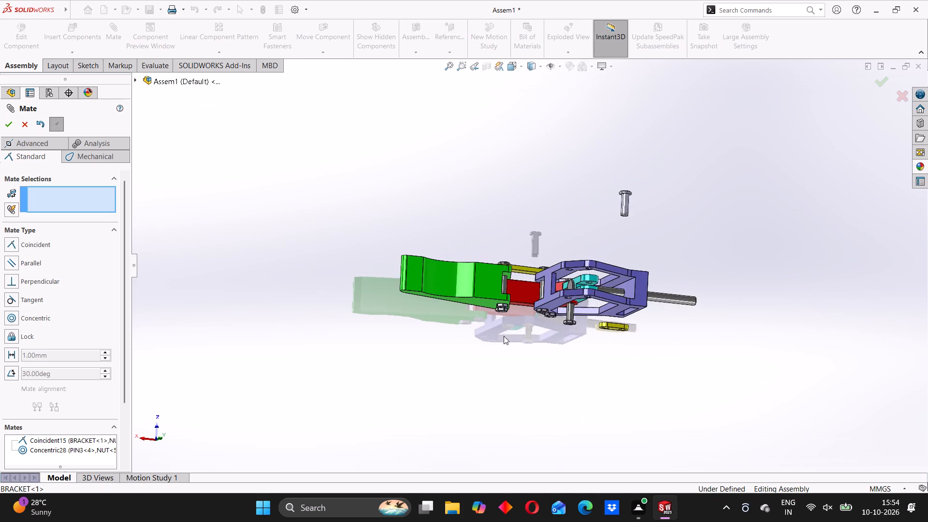
middle_click_drag(513, 288, 542, 369)
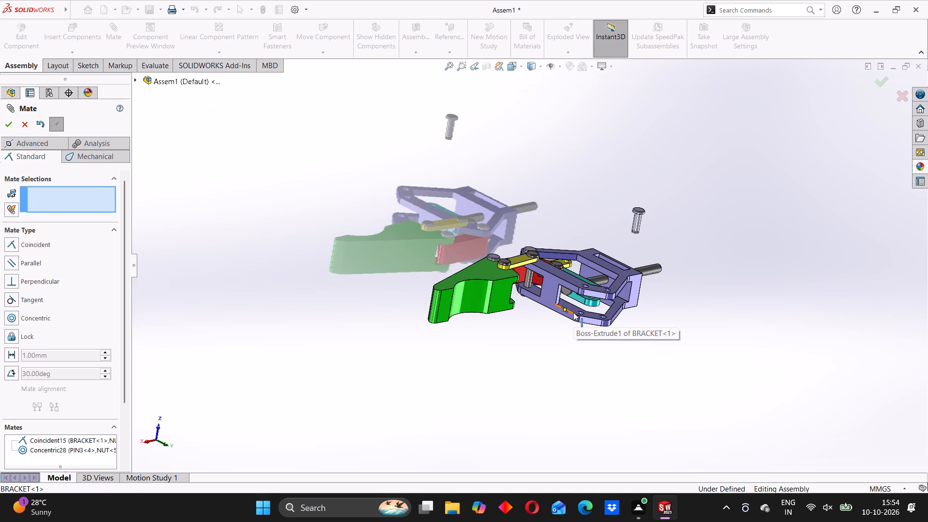
scroll(564, 330, "up", 2)
scroll(572, 304, "down", 1)
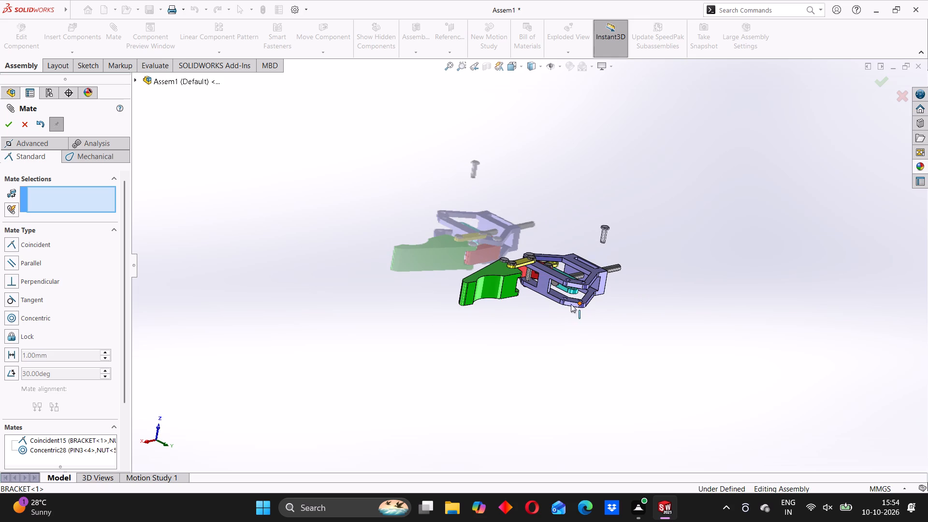
middle_click_drag(505, 263, 510, 326)
scroll(521, 261, "down", 3)
middle_click_drag(470, 322, 451, 289)
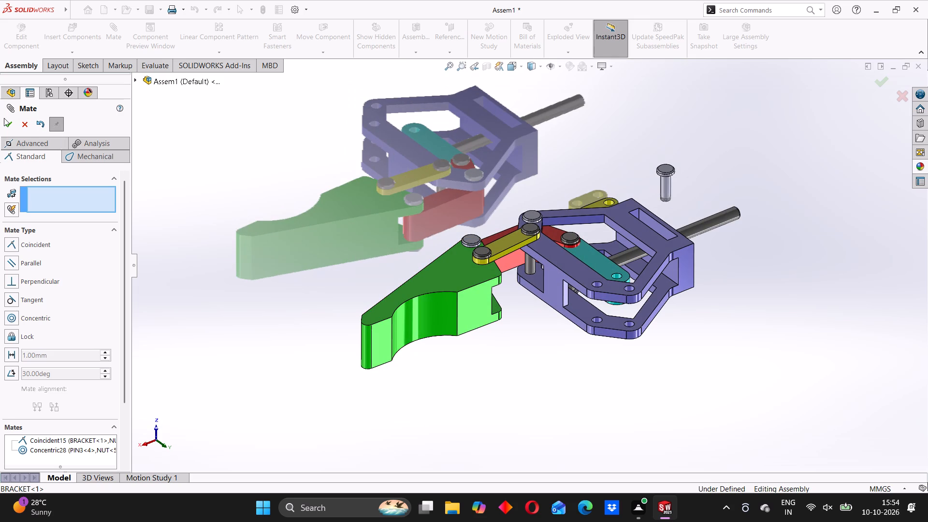
Close the mate command and place a second copy of the JAW beside the BRACKET's open end, clear of the other parts.
left_click(4, 124)
left_click_drag(440, 275, 444, 285, "ctrl")
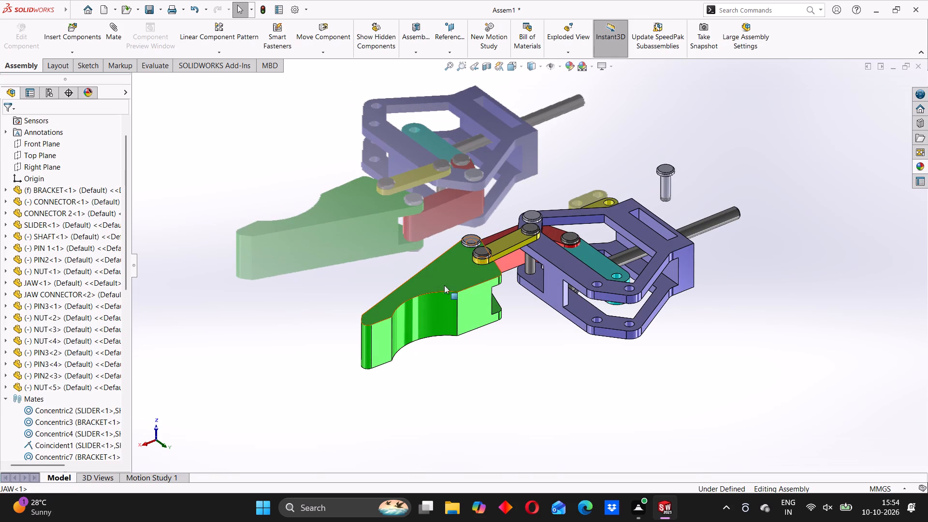
left_click_drag(444, 285, 550, 395, "ctrl")
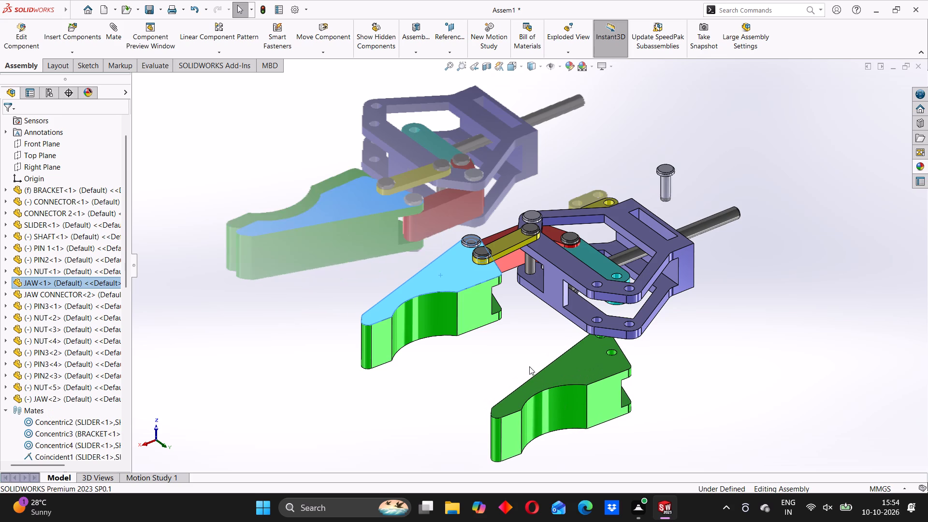
scroll(533, 370, "down", 1)
middle_click_drag(536, 388, 615, 351)
scroll(519, 349, "down", 3)
middle_click_drag(546, 333, 497, 418)
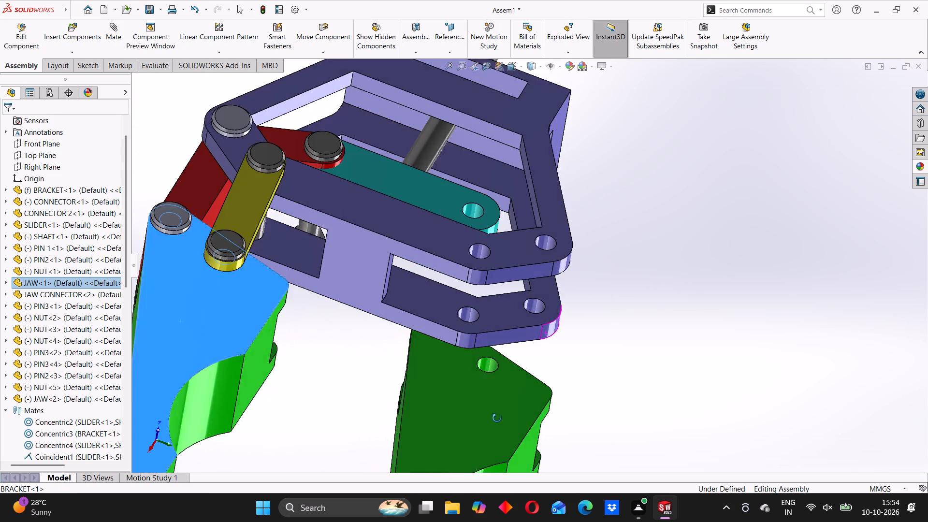
middle_click_drag(497, 418, 496, 419)
scroll(484, 394, "up", 6)
left_click_drag(499, 315, 602, 309)
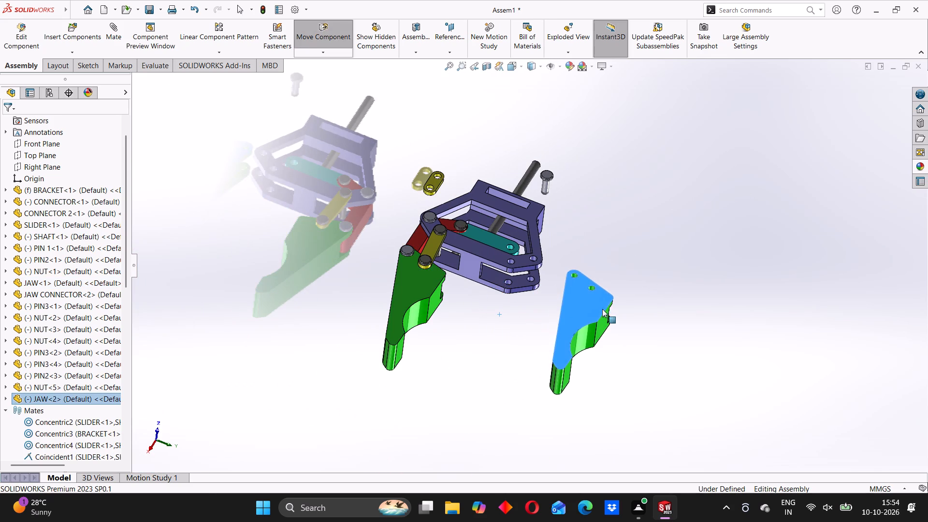
left_click_drag(602, 309, 603, 308)
Rotate the JAW copy freely so it roughly mirrors the first JAW, with its curved gripping side facing it.
scroll(569, 297, "down", 2)
middle_click_drag(488, 331, 499, 292)
scroll(513, 277, "down", 2)
middle_click(554, 342)
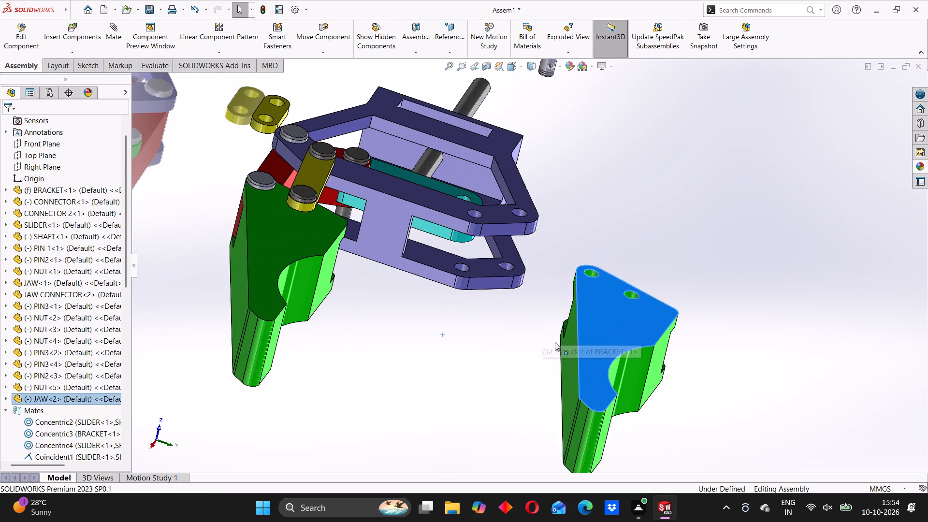
left_click(460, 337)
middle_click_drag(541, 367, 528, 409)
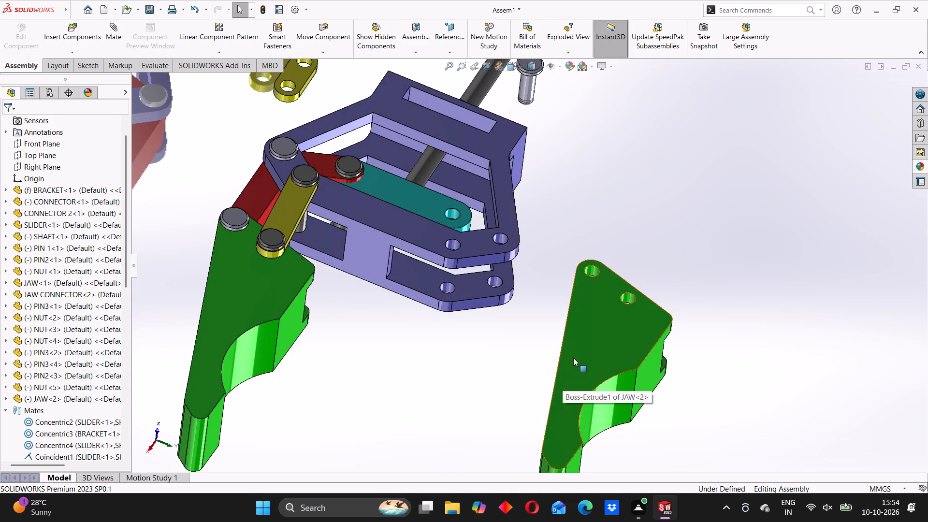
scroll(591, 292, "down", 3)
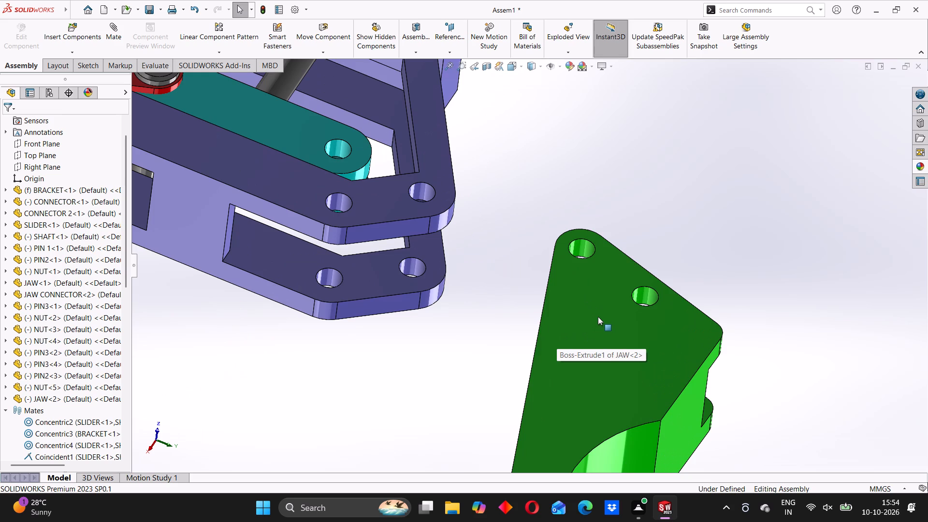
scroll(548, 260, "down", 1)
scroll(586, 307, "up", 6)
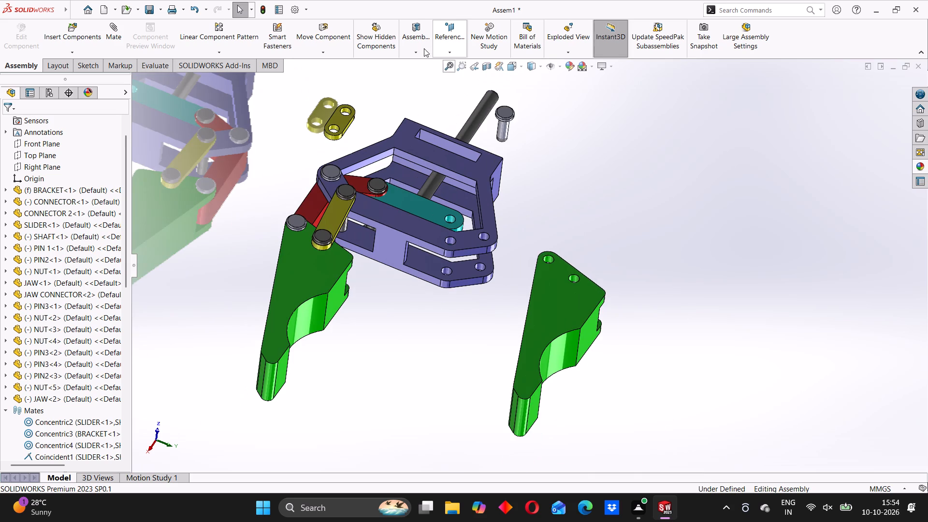
left_click(342, 55)
left_click(342, 72)
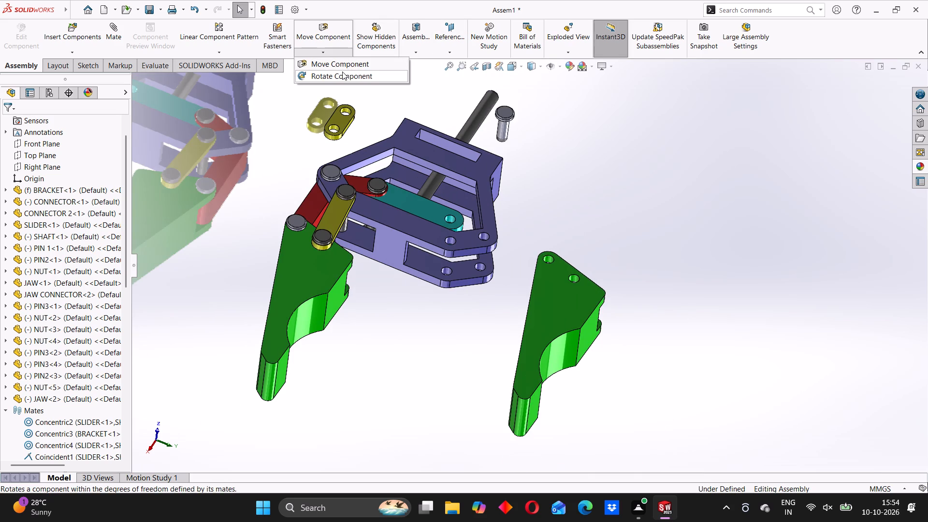
left_click_drag(586, 311, 438, 156)
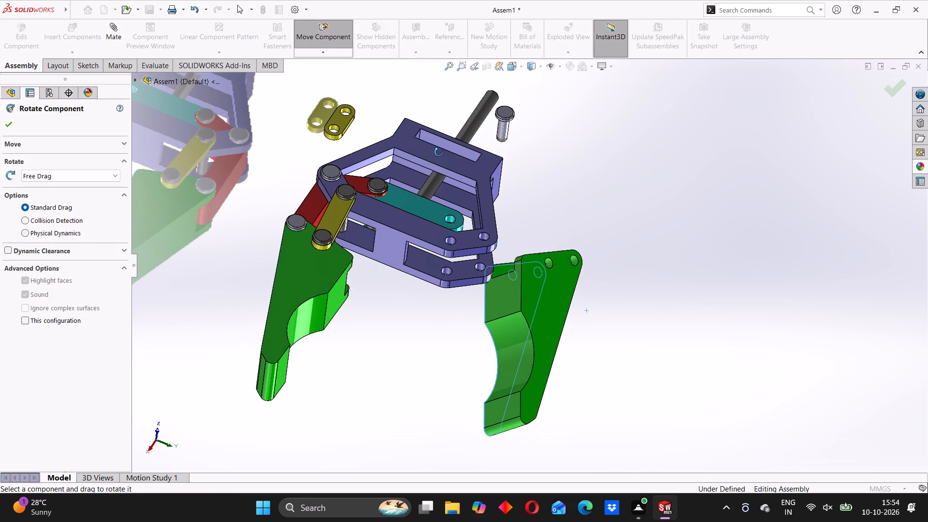
left_click_drag(539, 315, 494, 257)
middle_click_drag(500, 377, 508, 358)
left_click_drag(502, 359, 516, 316)
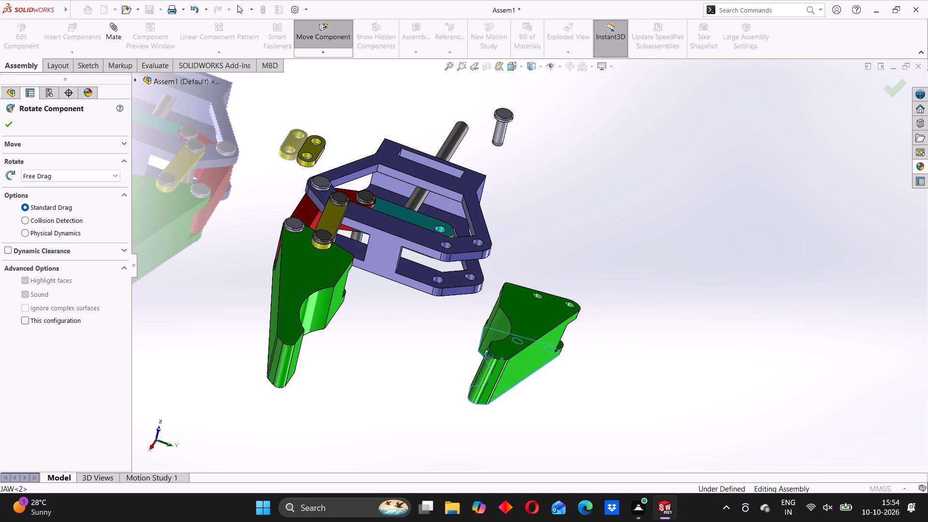
scroll(558, 347, "down", 1)
scroll(514, 313, "down", 2)
middle_click_drag(528, 300, 508, 332)
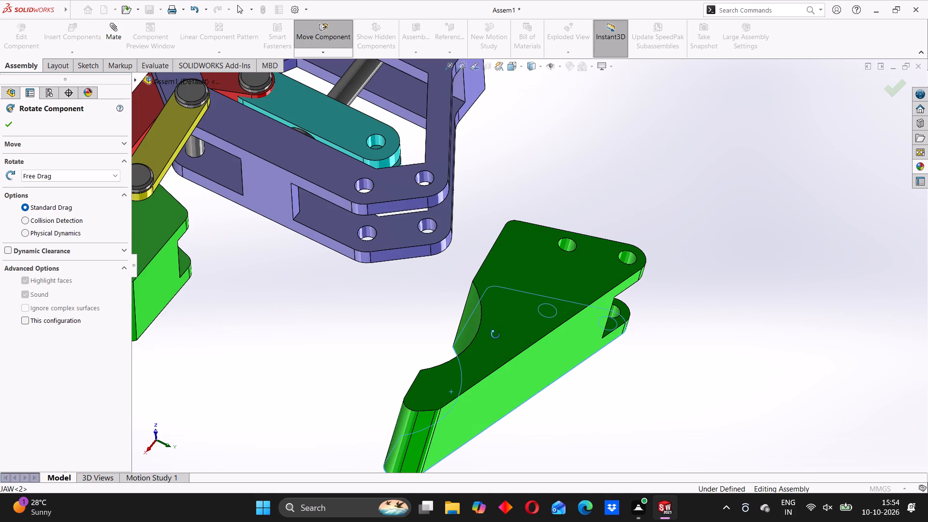
left_click(451, 315)
scroll(458, 301, "up", 3)
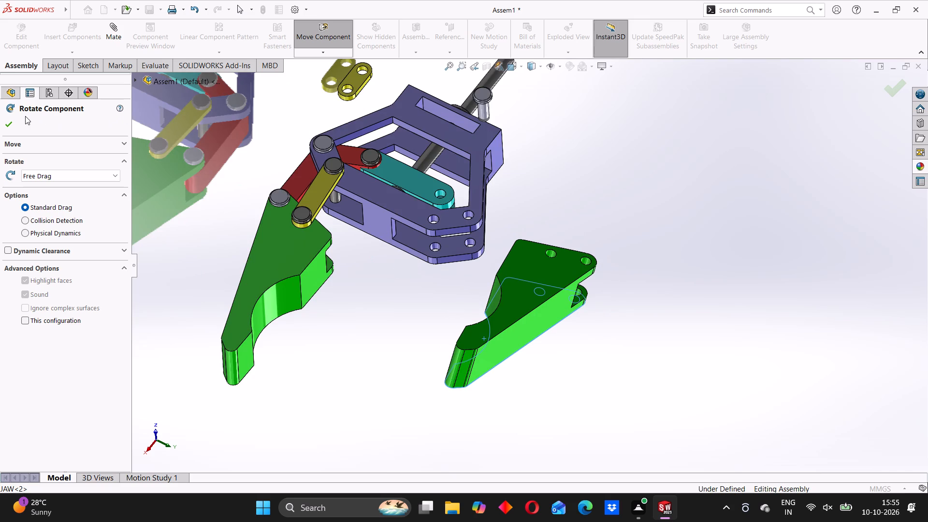
left_click(12, 126)
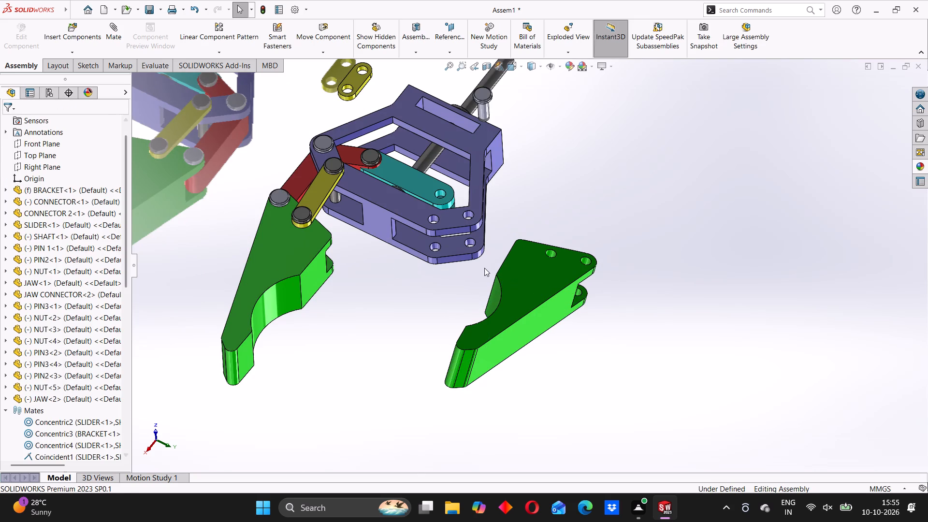
Place a copy of the JAW CONNECTOR between the BRACKET's open end and the JAW copy.
scroll(536, 254, "down", 3)
middle_click_drag(537, 256, 496, 286)
scroll(486, 287, "up", 3)
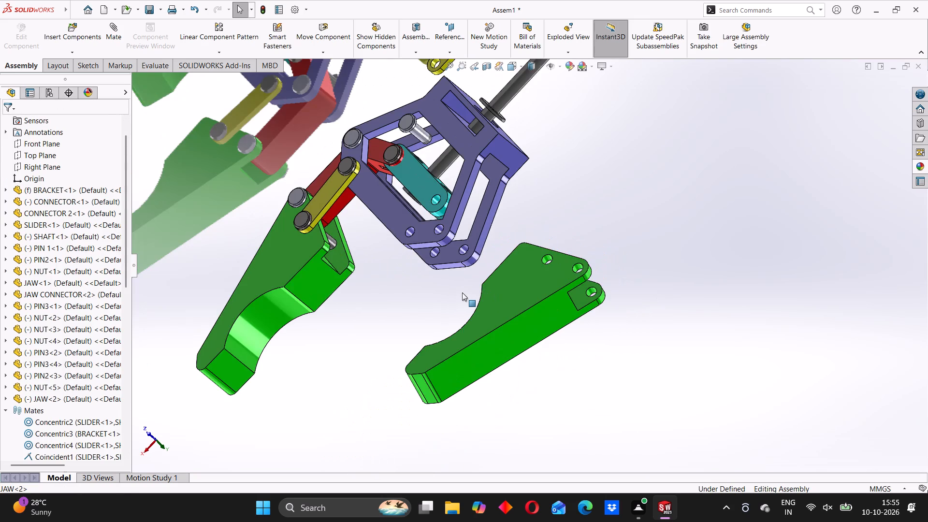
middle_click_drag(457, 295, 464, 287)
scroll(308, 260, "up", 3)
middle_click_drag(313, 263, 336, 269)
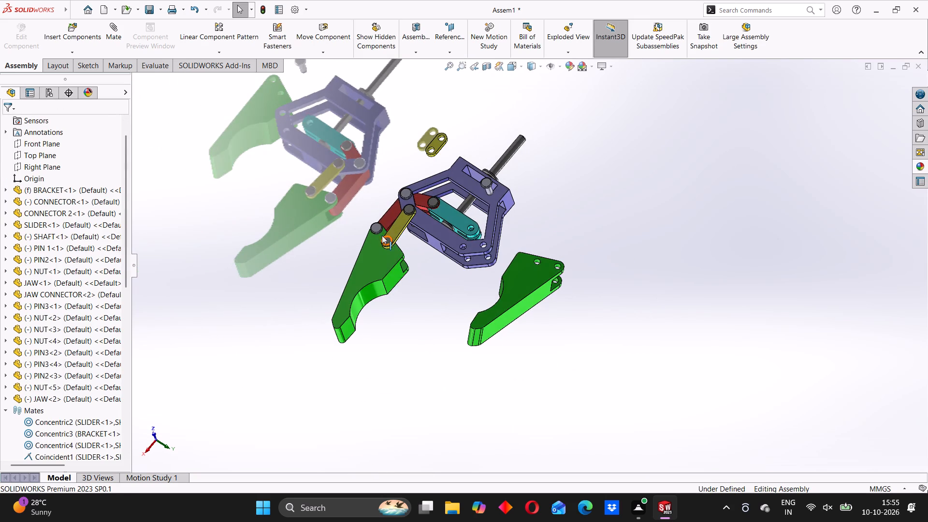
scroll(379, 235, "down", 3)
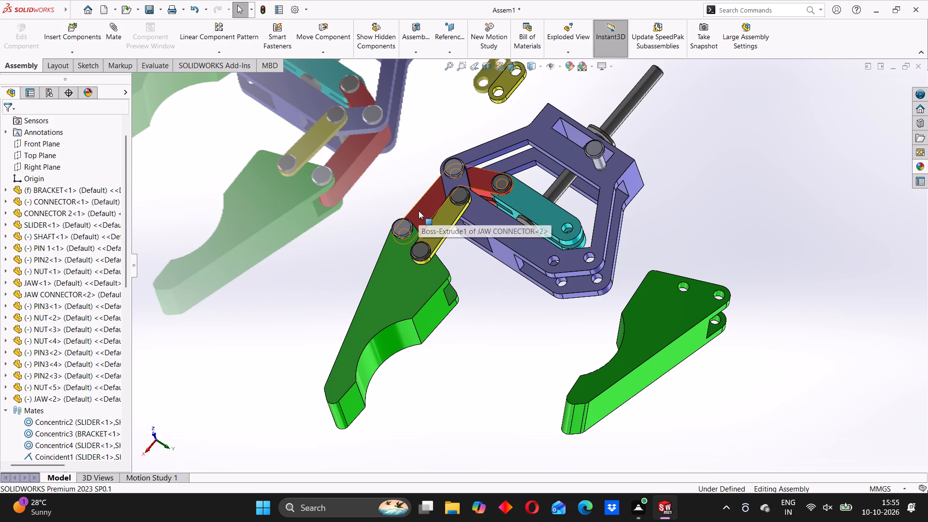
left_click_drag(419, 211, 668, 268, "ctrl")
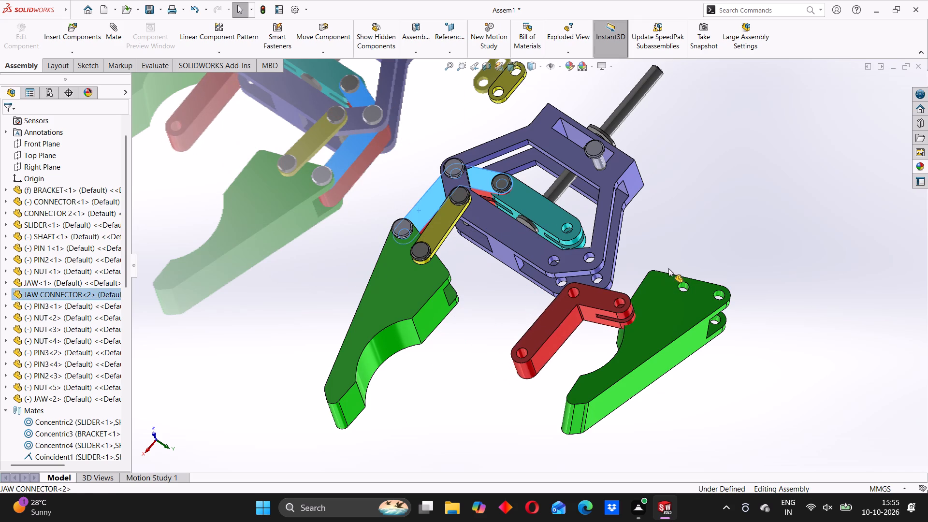
left_click_drag(668, 268, 681, 247, "ctrl")
Rotate the JAW CONNECTOR copy freely so its bend roughly mirrors the first JAW CONNECTOR.
scroll(662, 262, "down", 2)
middle_click_drag(645, 268, 646, 297)
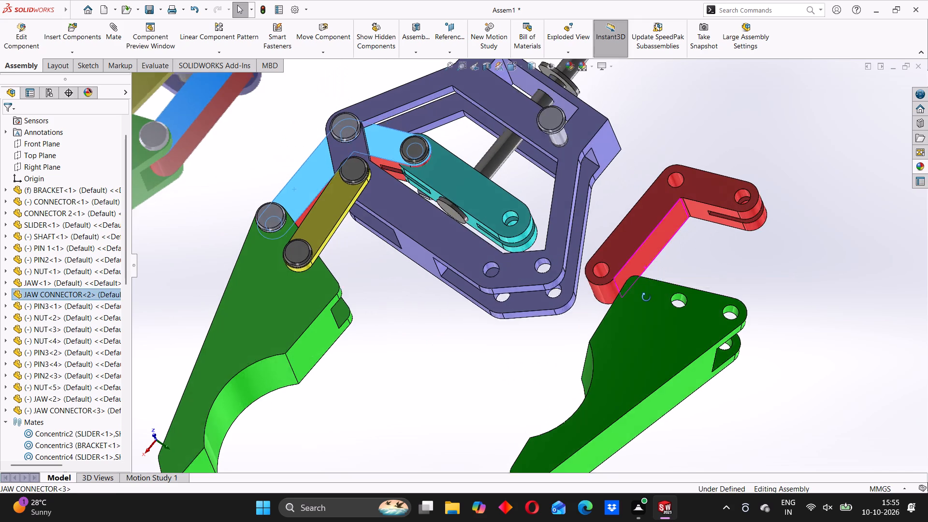
middle_click_drag(646, 297, 646, 298)
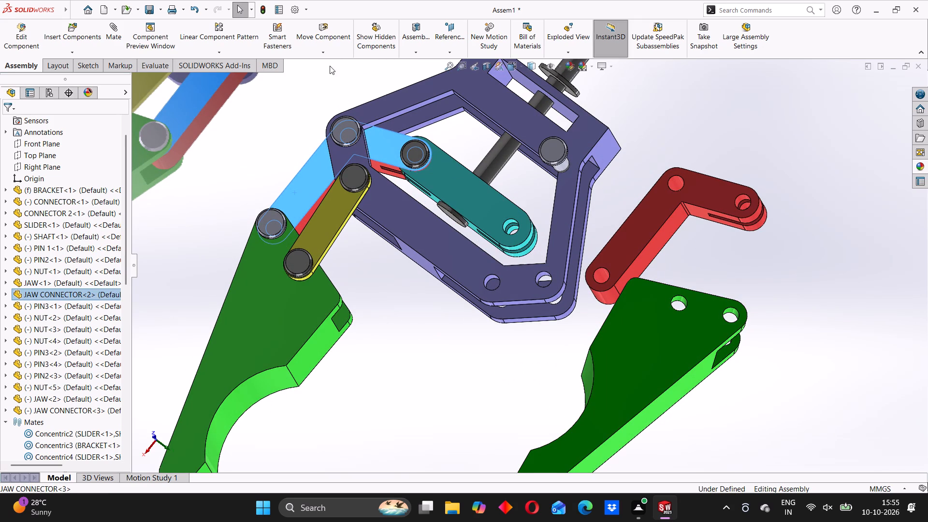
left_click(325, 54)
left_click(335, 78)
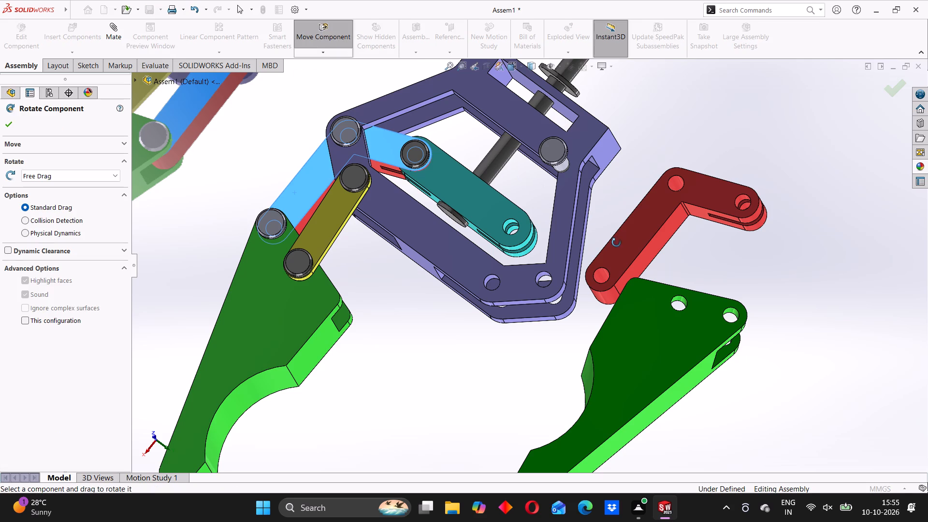
left_click_drag(666, 232, 582, 184)
left_click_drag(700, 245, 692, 199)
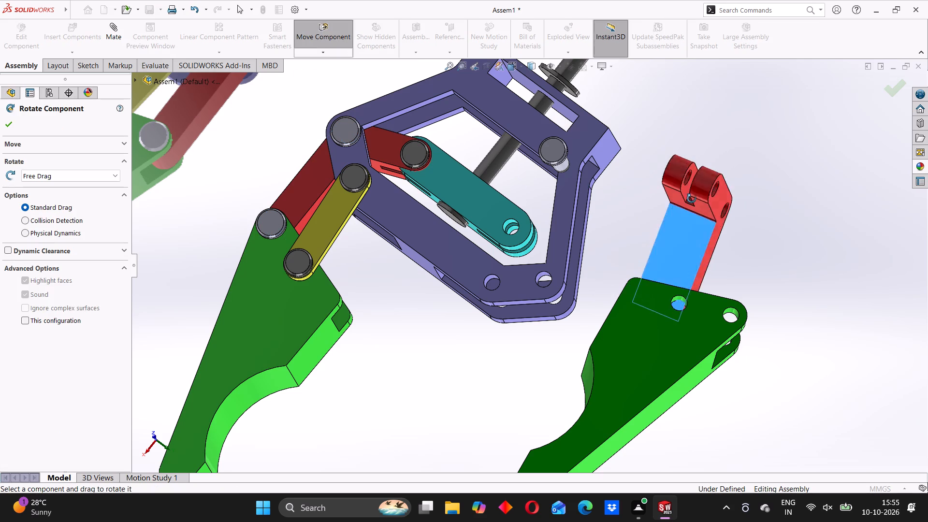
left_click_drag(692, 199, 667, 131)
left_click_drag(703, 268, 680, 213)
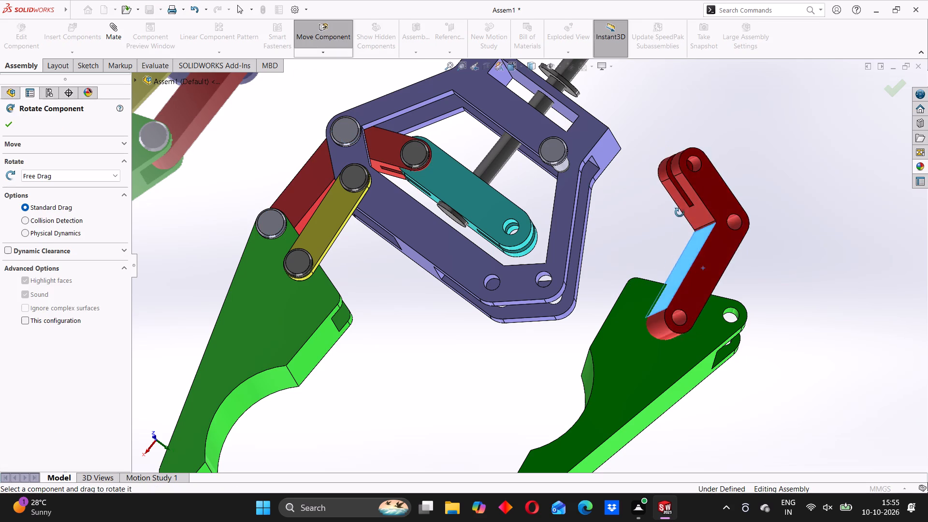
left_click_drag(680, 213, 634, 180)
left_click(662, 213)
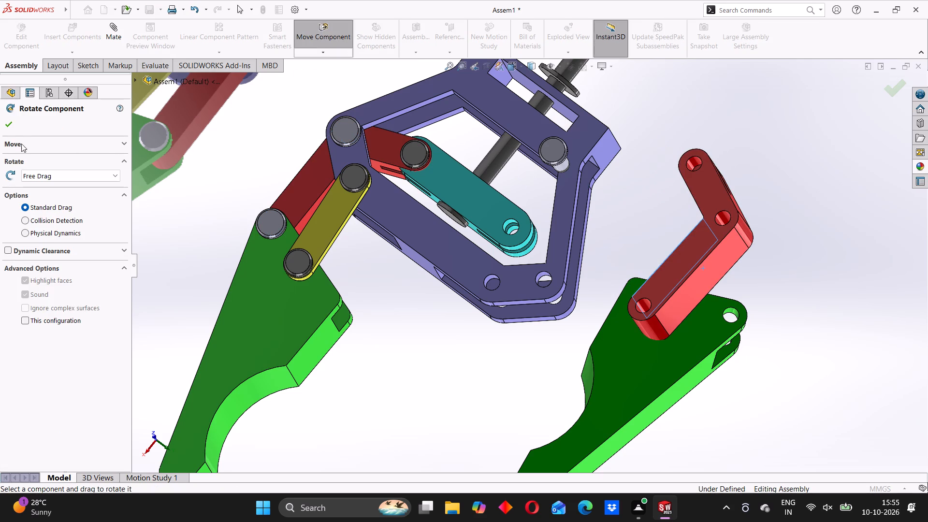
left_click(2, 121)
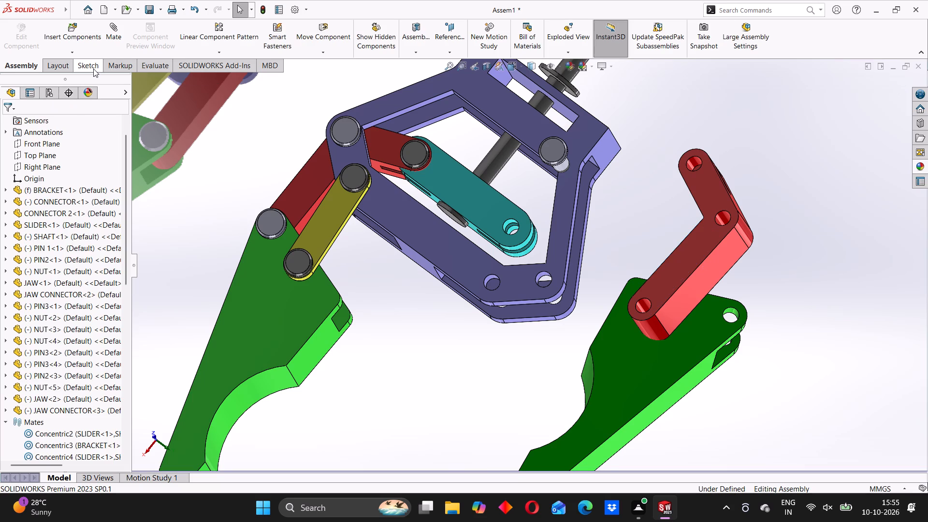
Add a Concentric mate between the JAW CONNECTOR copy's middle hole and the BRACKET's open outer corner hole.
left_click(110, 24)
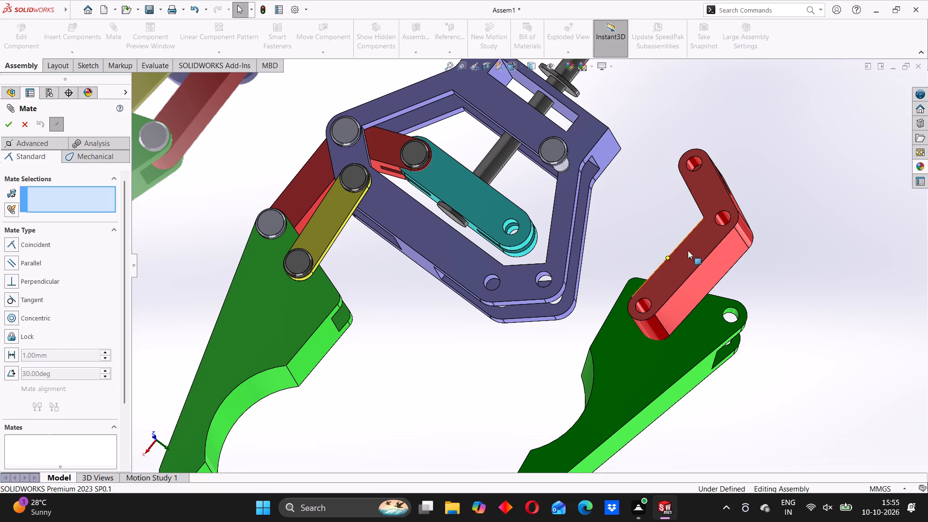
scroll(707, 224, "down", 3)
middle_click_drag(705, 236, 724, 255)
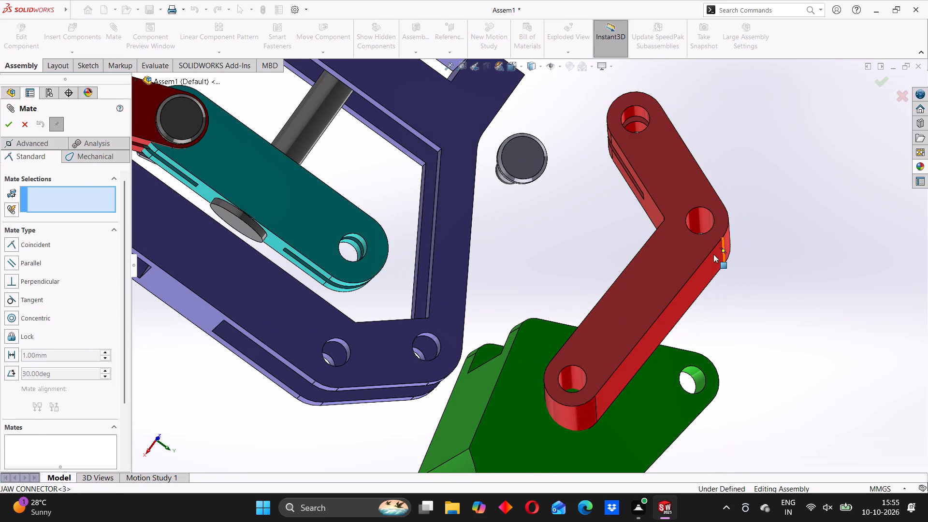
left_click(699, 226)
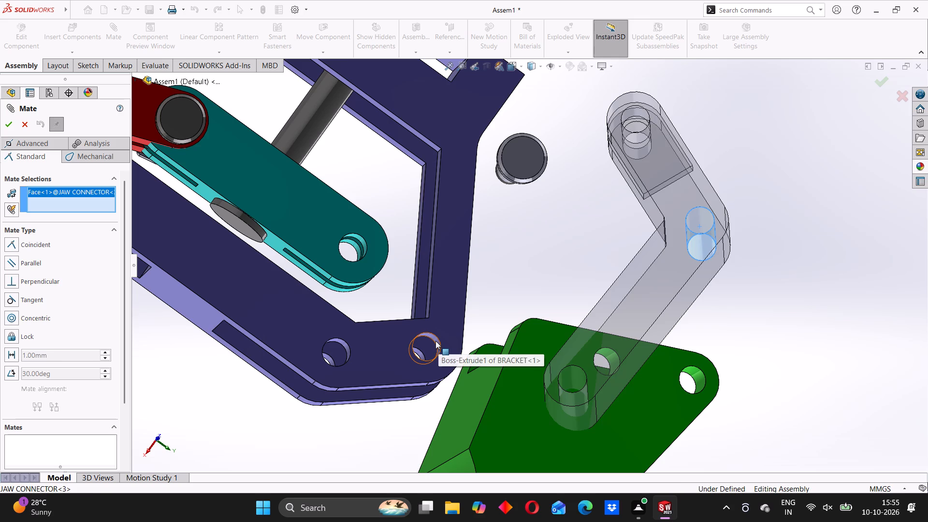
left_click(435, 341)
left_click(422, 357)
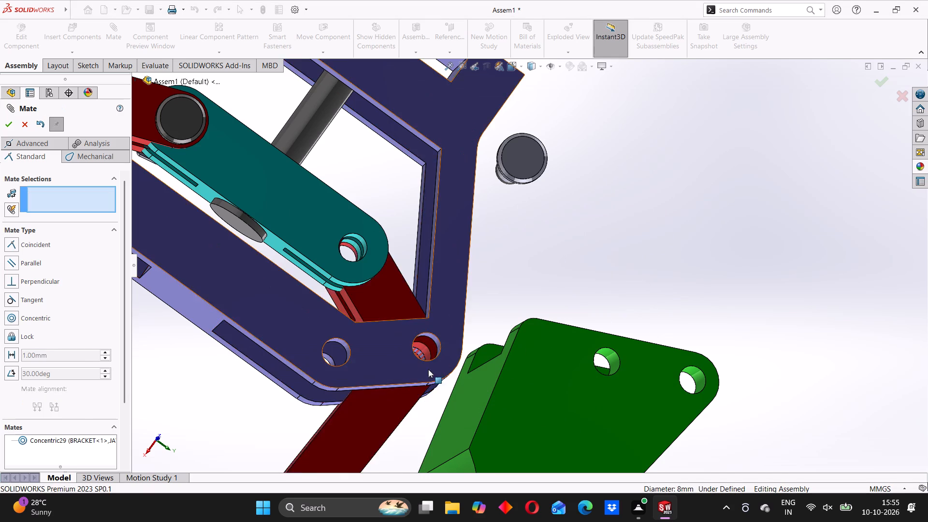
Swing the JAW CONNECTOR copy slightly about the BRACKET's outer corner hole.
scroll(438, 369, "up", 3)
middle_click_drag(422, 387, 473, 310)
left_click_drag(406, 370, 426, 345)
middle_click_drag(391, 382, 403, 357)
scroll(399, 350, "up", 7)
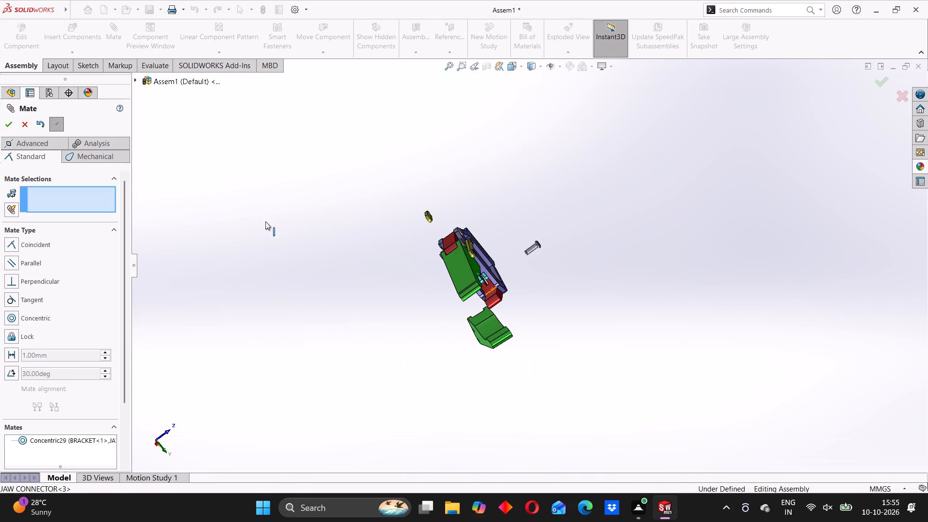
Add a centered Width mate between the BRACKET's two facing inner plate faces and the JAW CONNECTOR copy's two side faces.
left_click(43, 141)
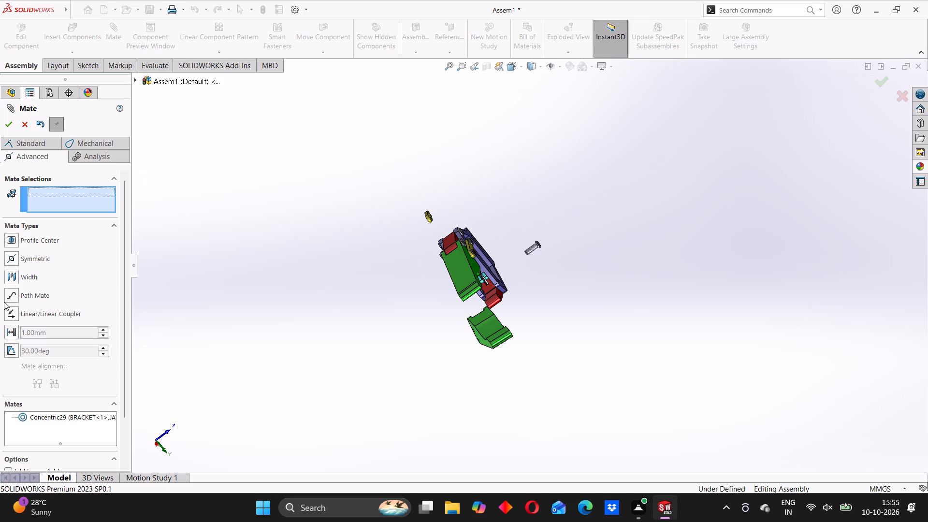
left_click(7, 277)
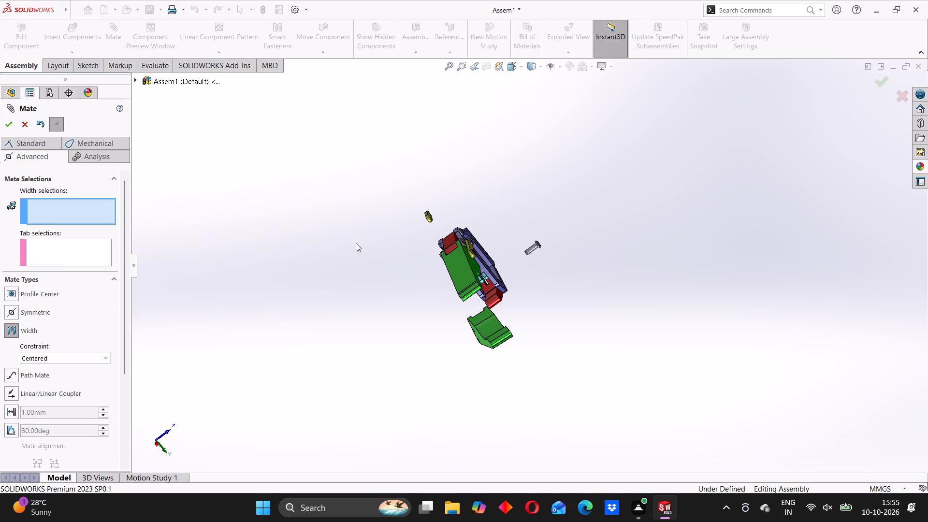
scroll(488, 364, "down", 1)
scroll(460, 273, "down", 2)
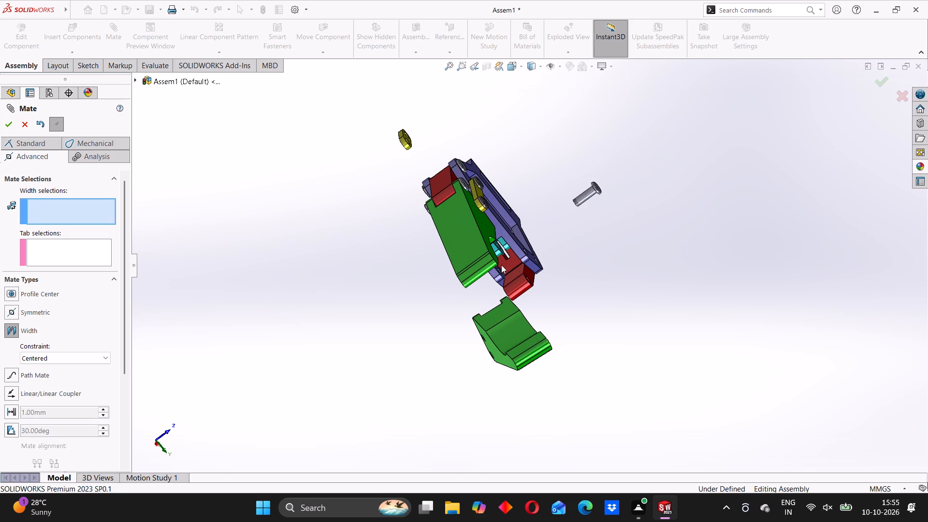
middle_click_drag(559, 289, 515, 262)
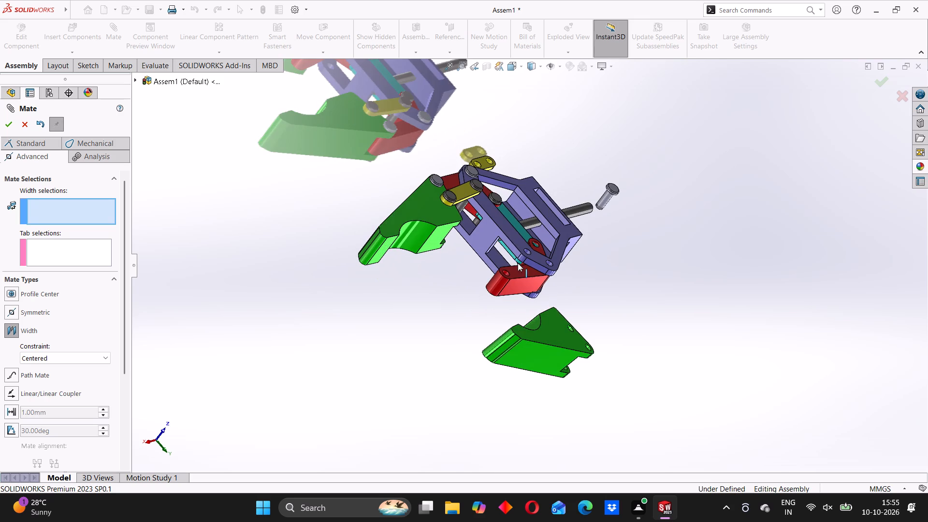
scroll(533, 268, "down", 4)
middle_click_drag(543, 275, 544, 248)
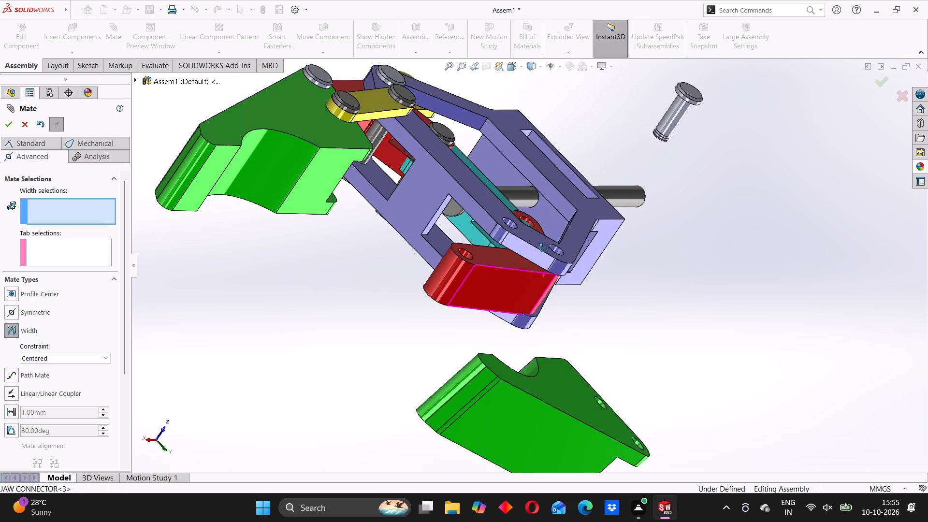
middle_click_drag(544, 248, 549, 241)
middle_click_drag(526, 329, 527, 304)
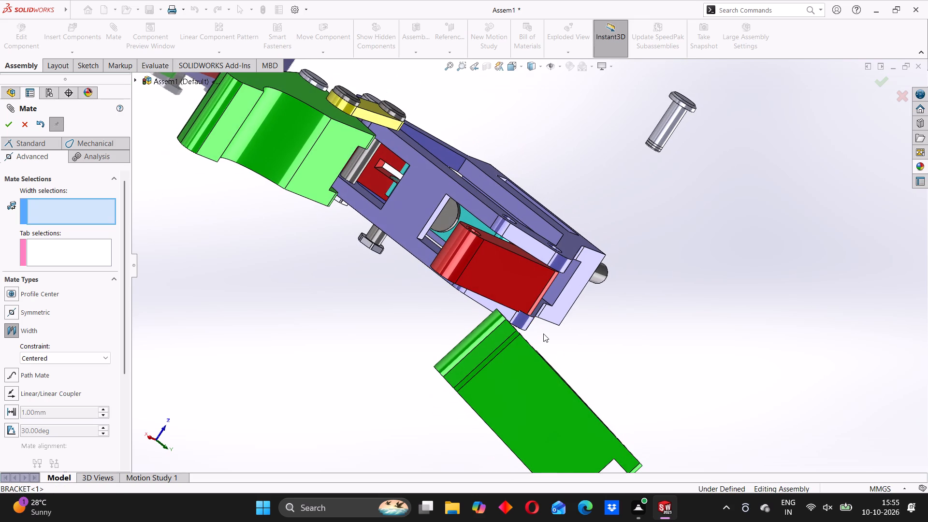
scroll(498, 263, "down", 4)
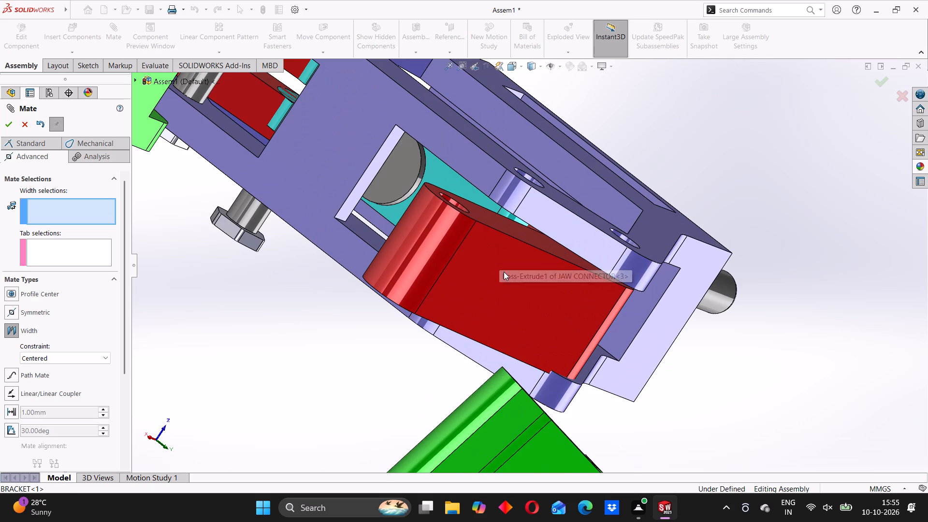
middle_click_drag(504, 272, 558, 254)
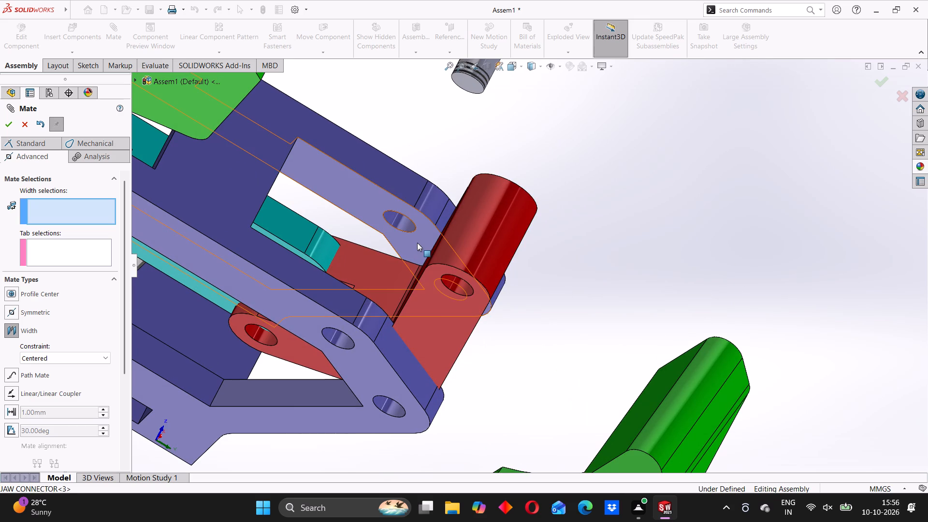
left_click(416, 243)
middle_click_drag(466, 296, 433, 341)
scroll(416, 244, "down", 3)
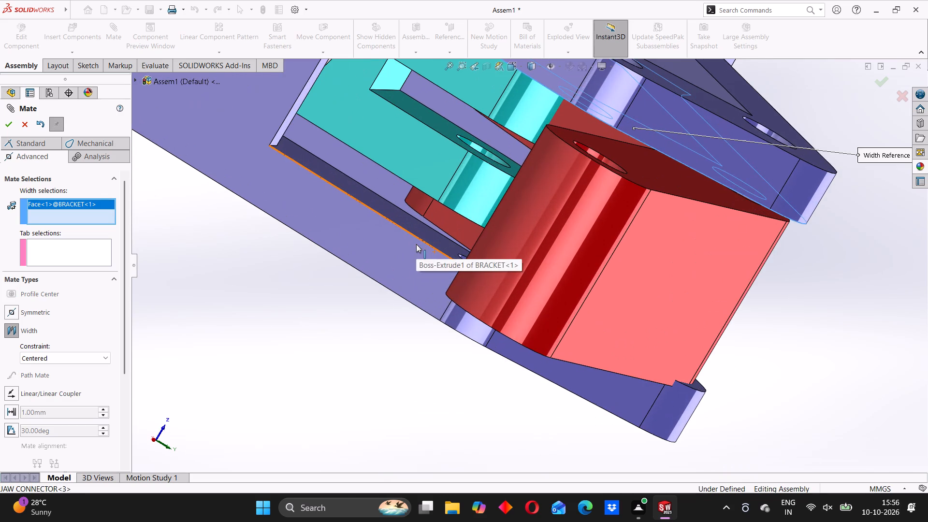
middle_click_drag(416, 244, 458, 299)
middle_click_drag(452, 269, 427, 281)
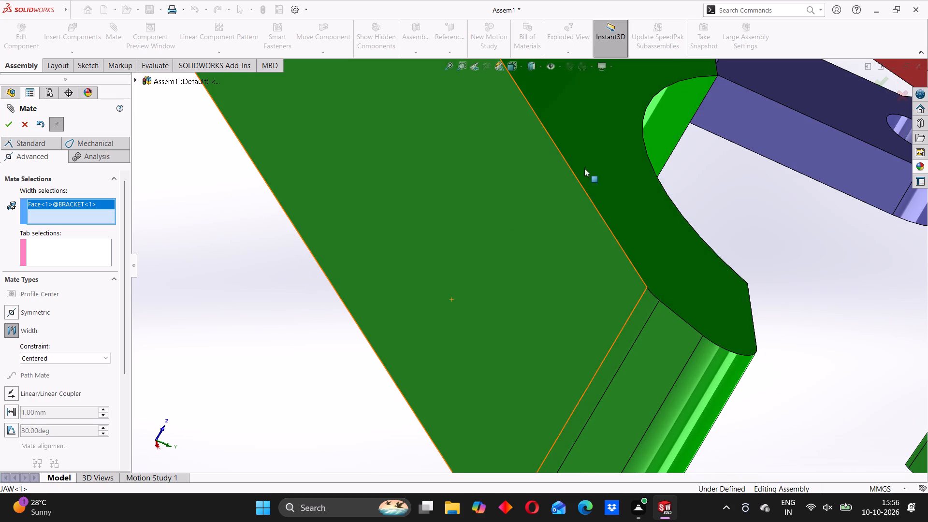
left_click(826, 98)
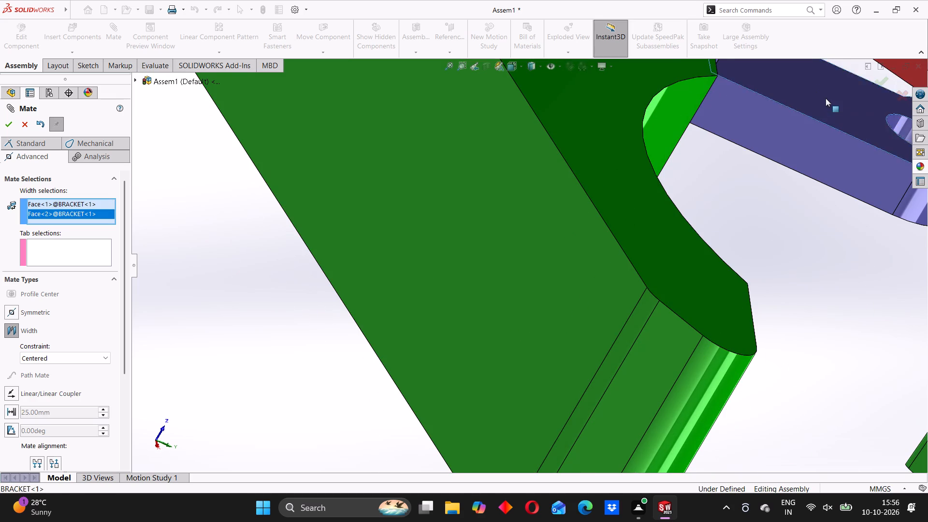
scroll(851, 141, "up", 5)
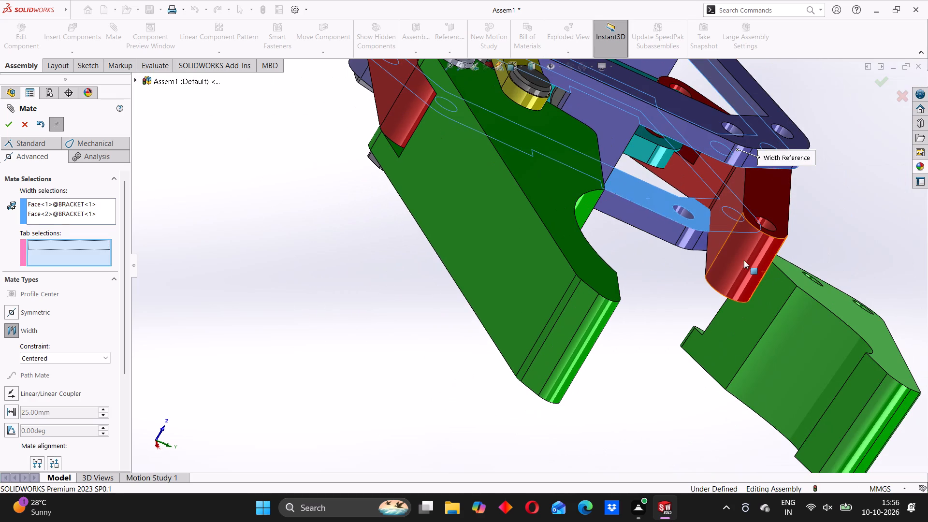
middle_click_drag(728, 247, 723, 228)
left_click(773, 203)
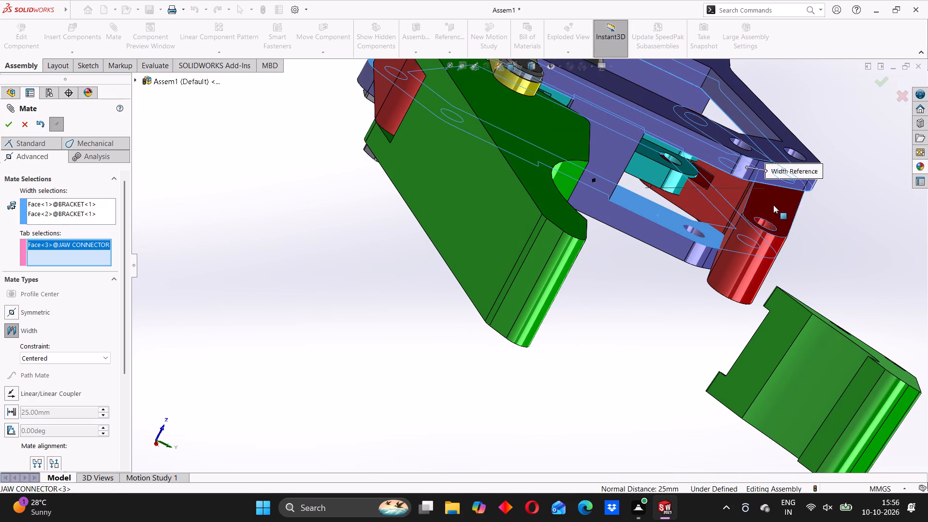
middle_click_drag(748, 257, 731, 138)
scroll(729, 157, "up", 1)
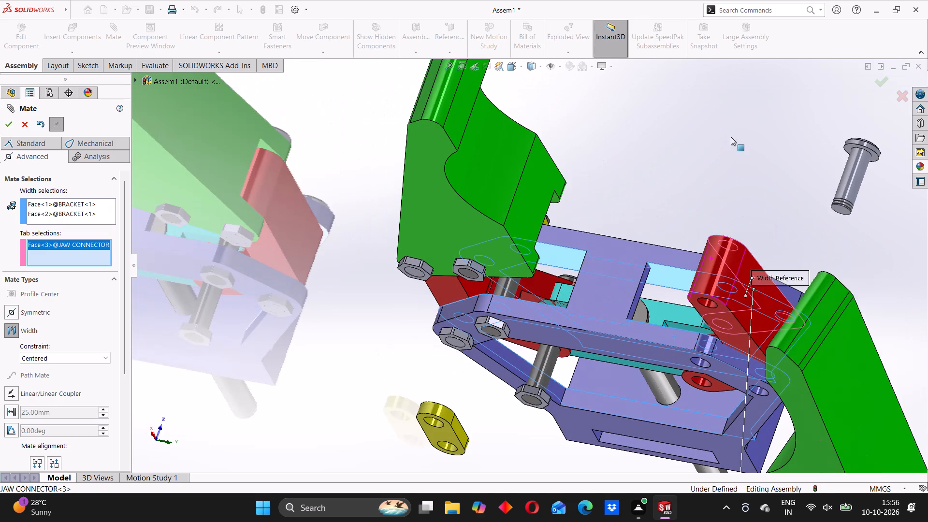
left_click(721, 310)
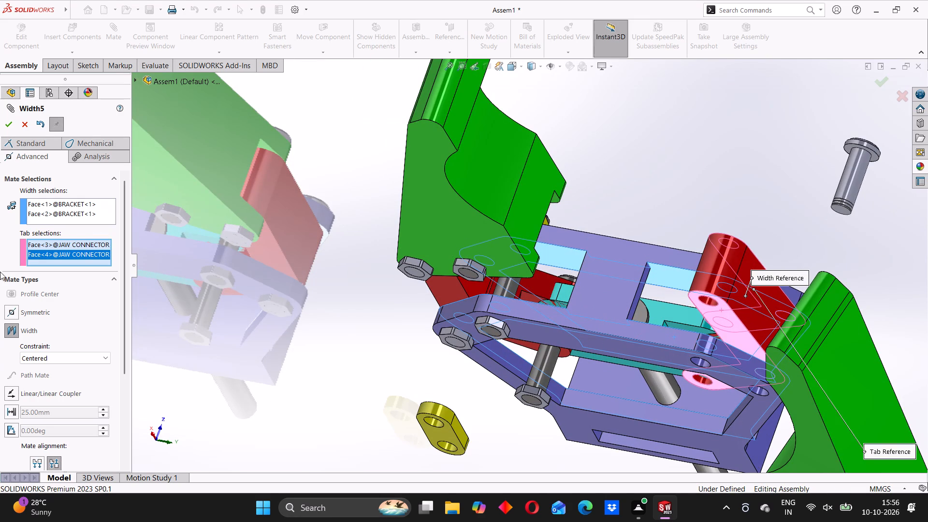
left_click(12, 127)
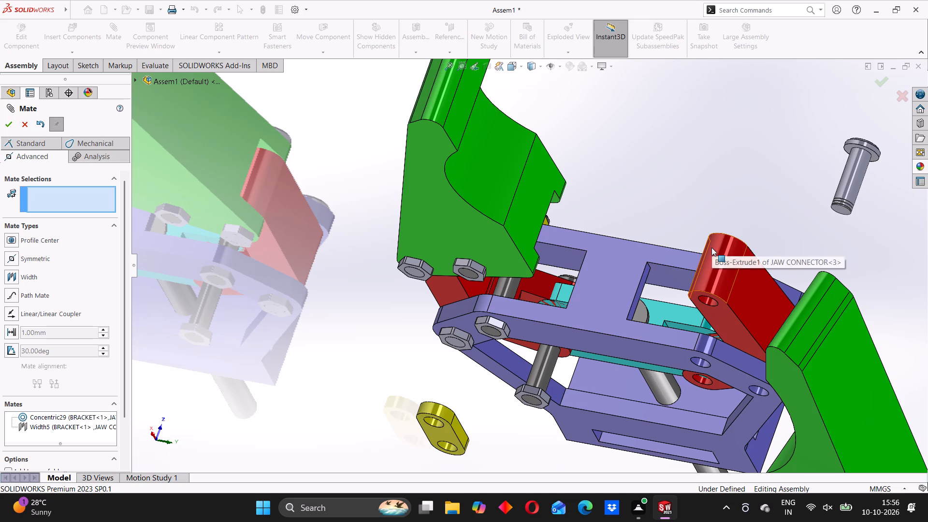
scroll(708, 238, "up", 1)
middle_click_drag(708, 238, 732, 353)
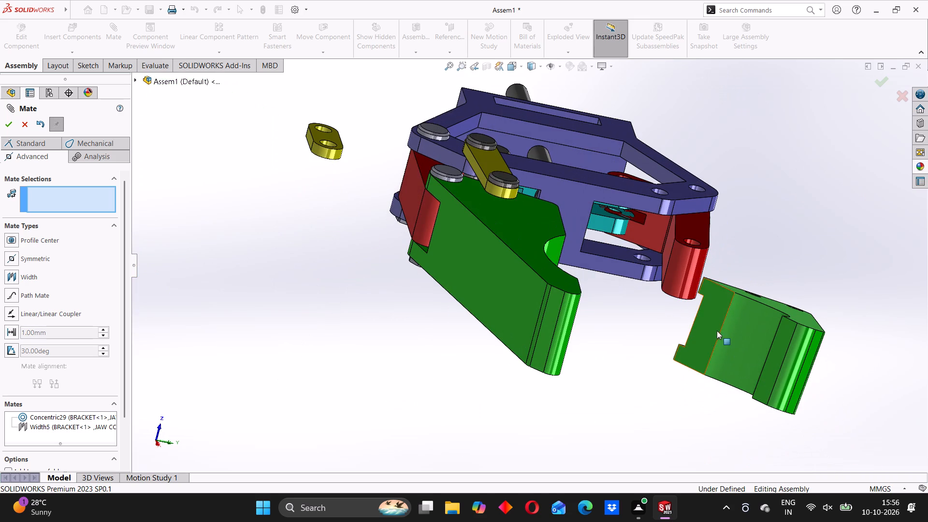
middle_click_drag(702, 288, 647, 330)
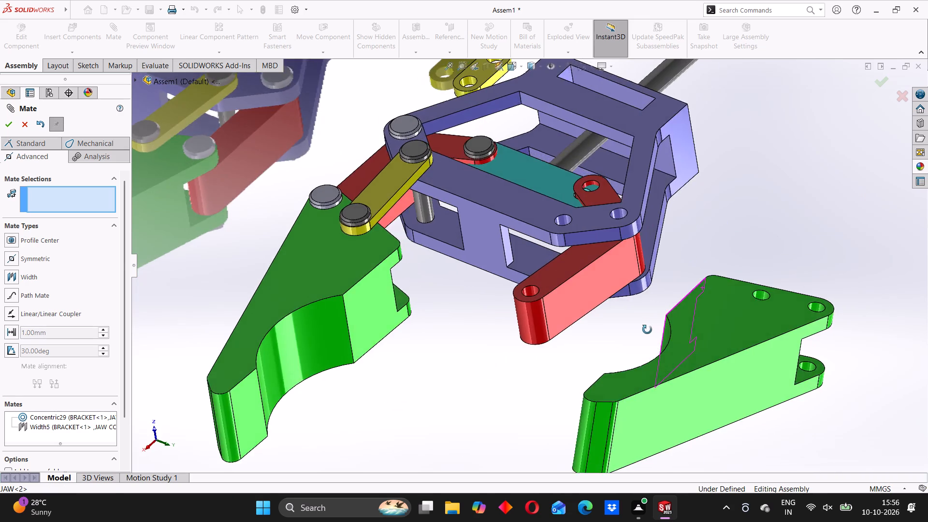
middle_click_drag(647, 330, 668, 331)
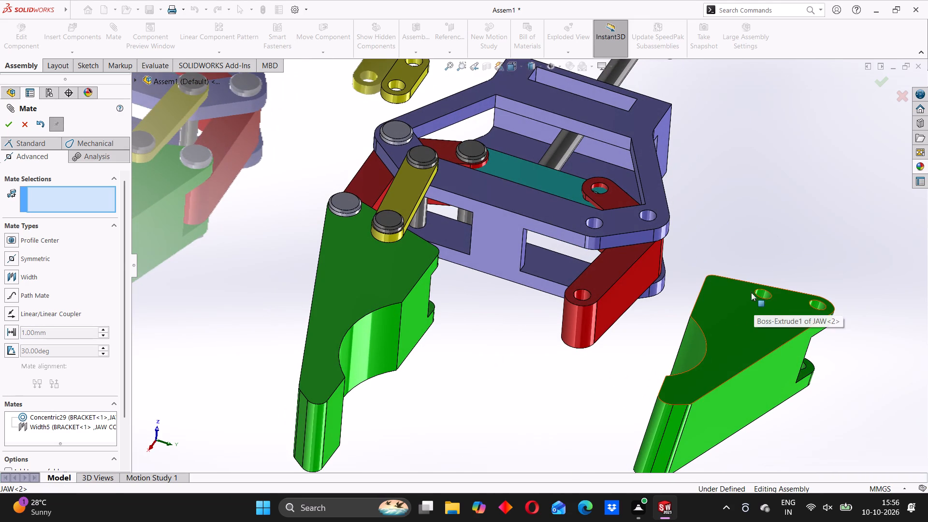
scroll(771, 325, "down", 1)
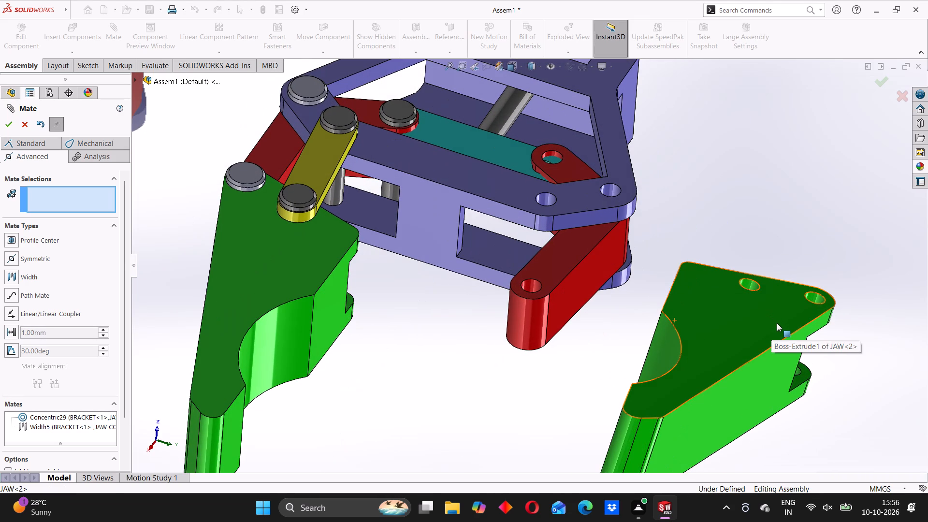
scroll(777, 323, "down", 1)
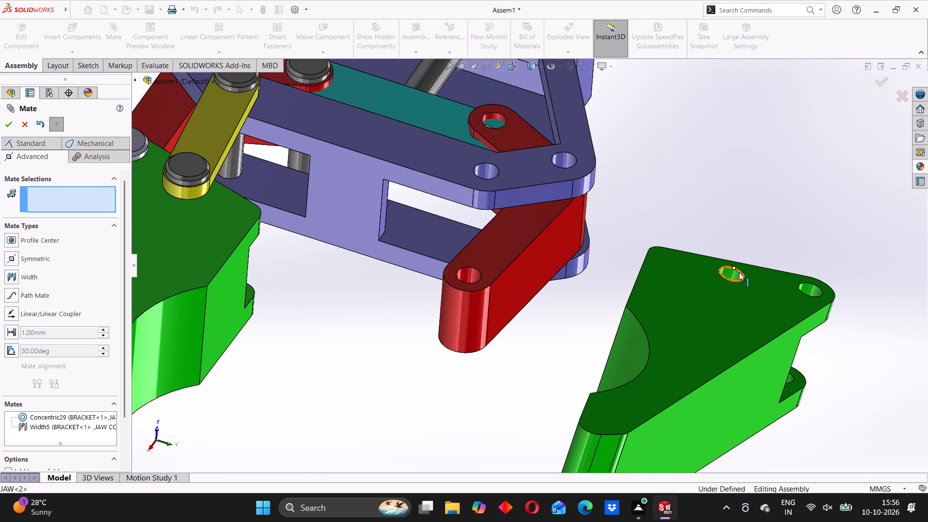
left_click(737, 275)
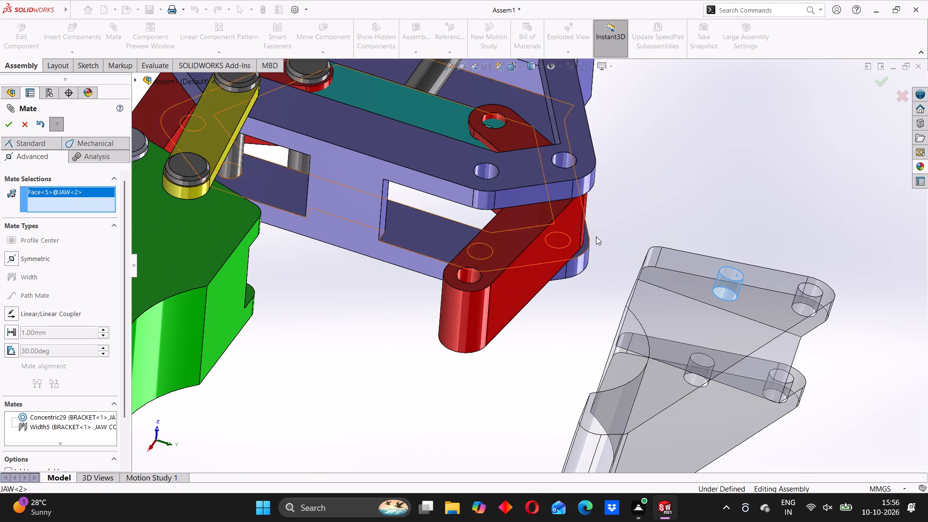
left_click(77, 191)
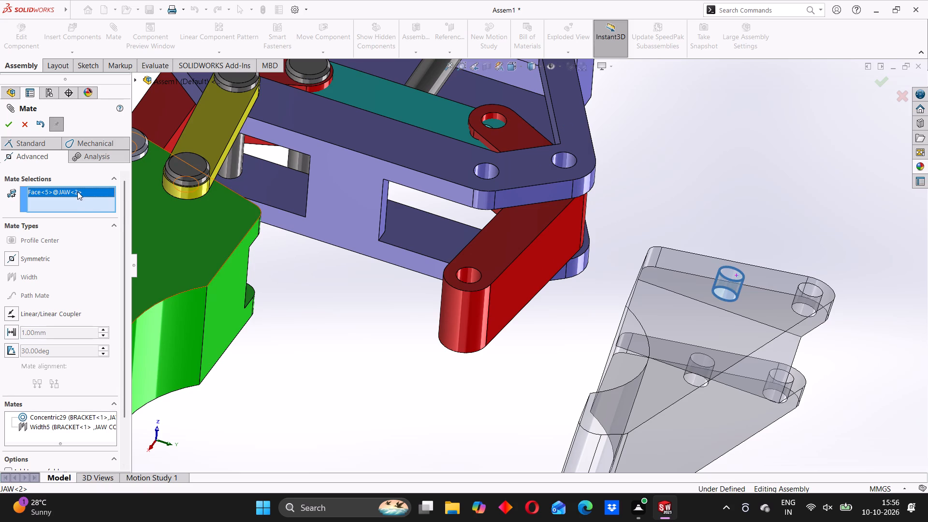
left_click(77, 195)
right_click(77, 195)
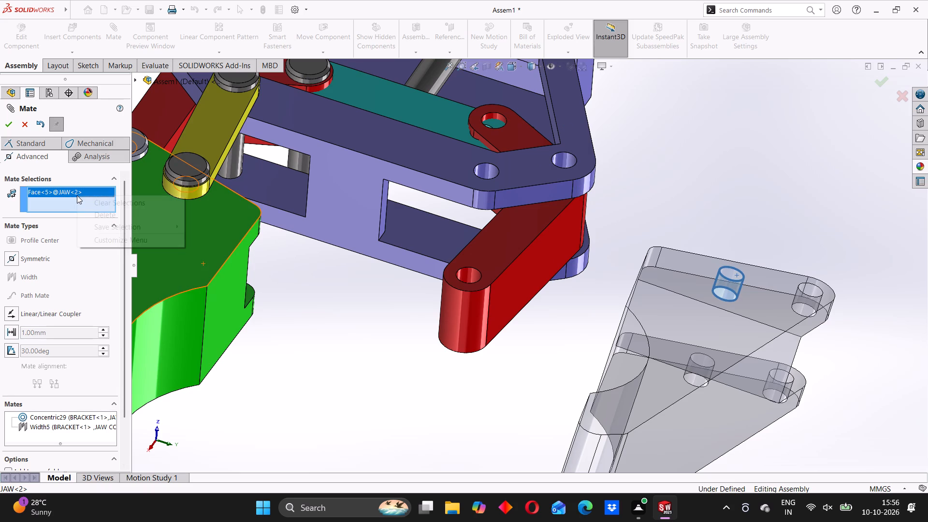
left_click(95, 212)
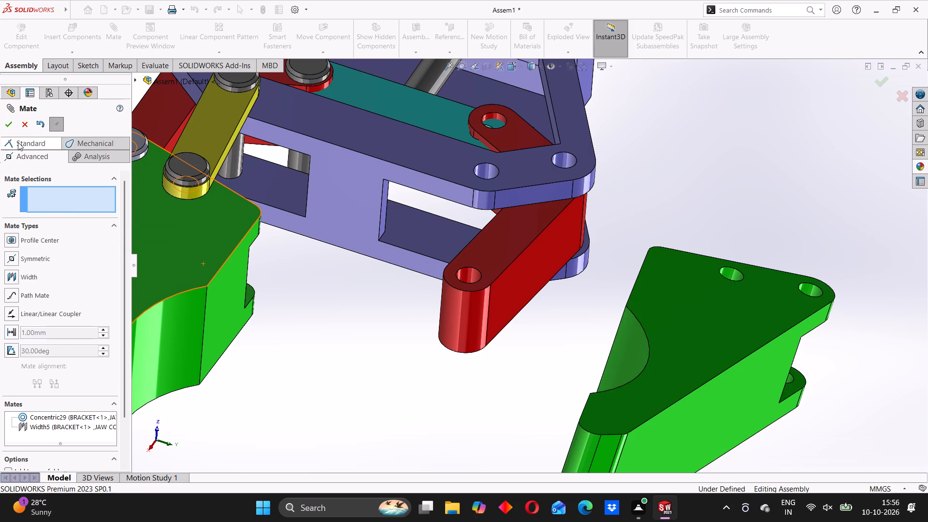
Add a Concentric mate between the JAW copy's rounded outer corner hole and the BRACKET's open outer corner hole.
left_click(19, 144)
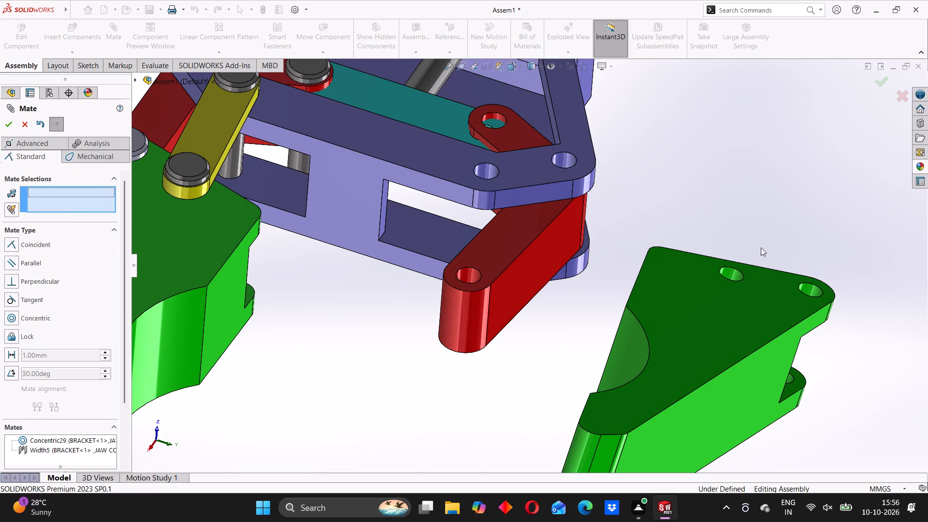
left_click(814, 292)
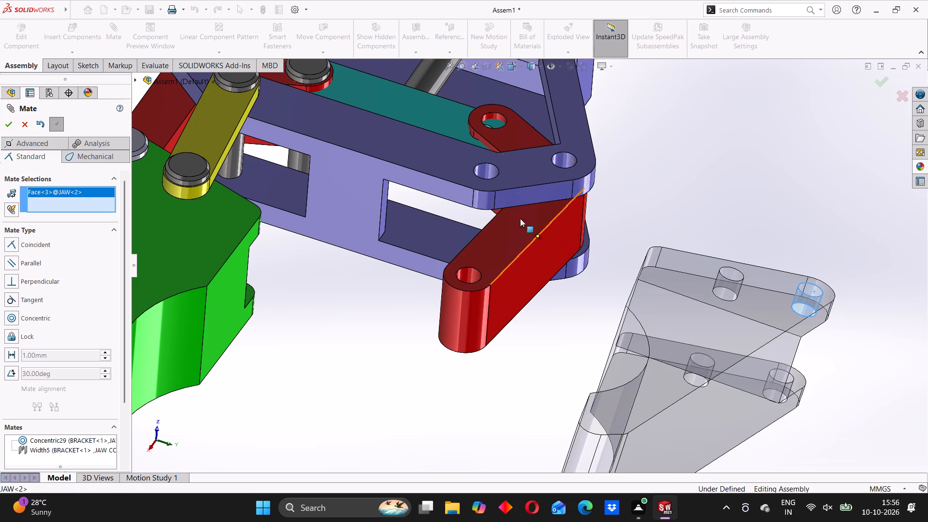
left_click(573, 160)
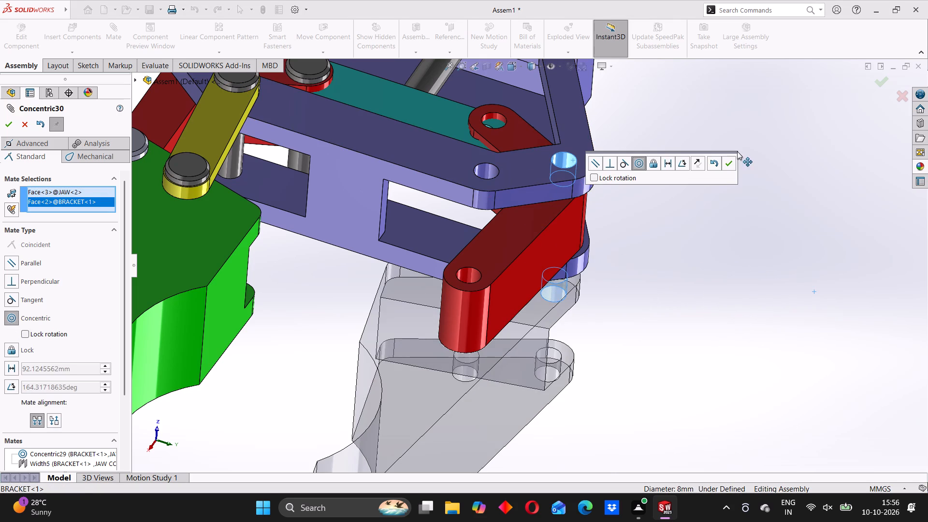
left_click(733, 163)
Slide the JAW copy along the BRACKET hole's axis until it overlaps the JAW CONNECTOR copy, and leave the Mate command.
left_click_drag(453, 385, 446, 380)
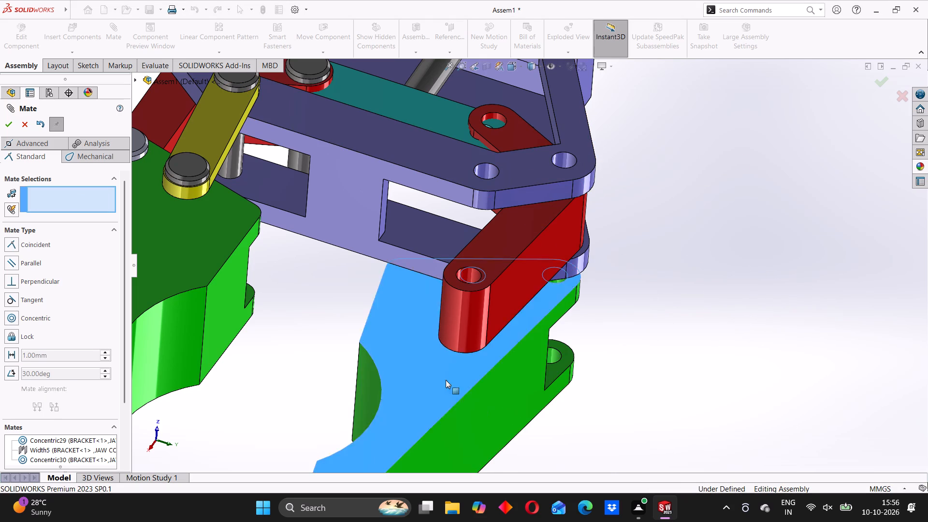
left_click_drag(446, 380, 448, 275)
left_click_drag(441, 335, 450, 312)
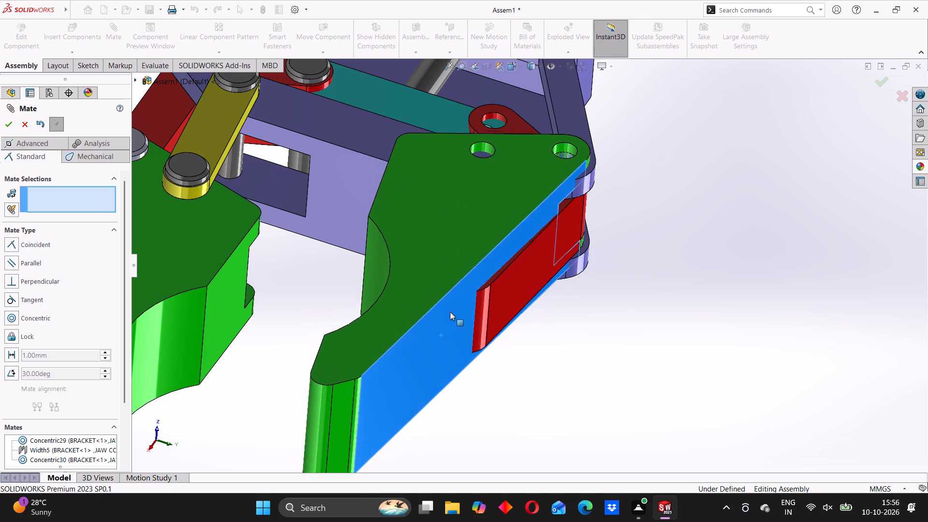
left_click_drag(450, 312, 449, 310)
middle_click(533, 381)
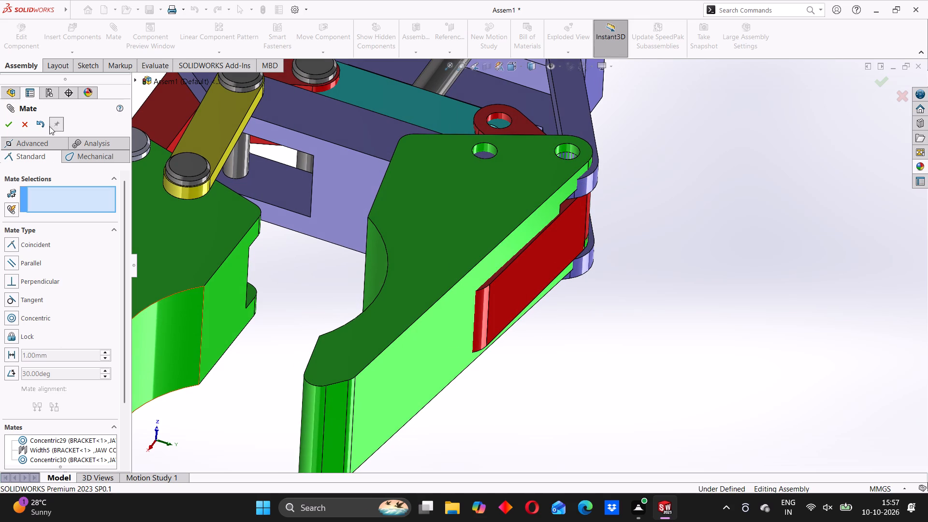
left_click(28, 127)
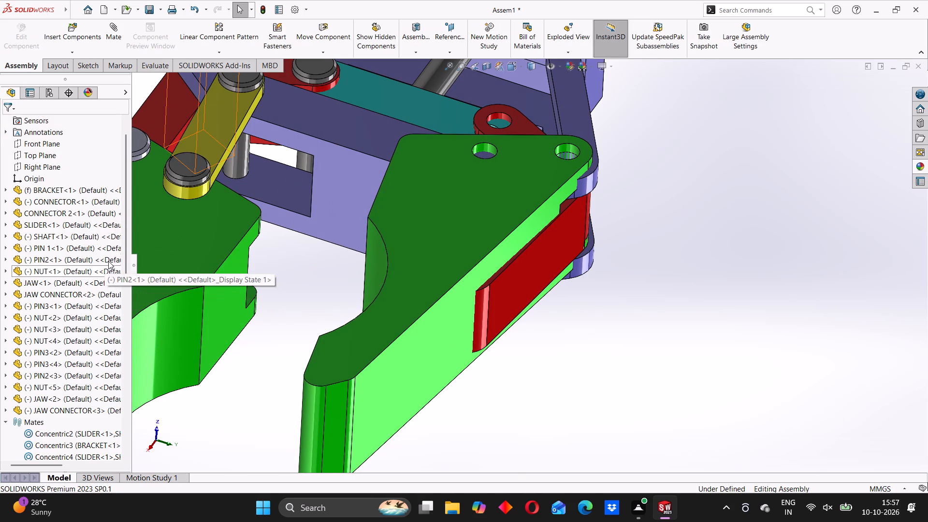
Delete the Concentric mate between the BRACKET's outer corner hole and the JAW copy.
left_click_drag(123, 266, 125, 456)
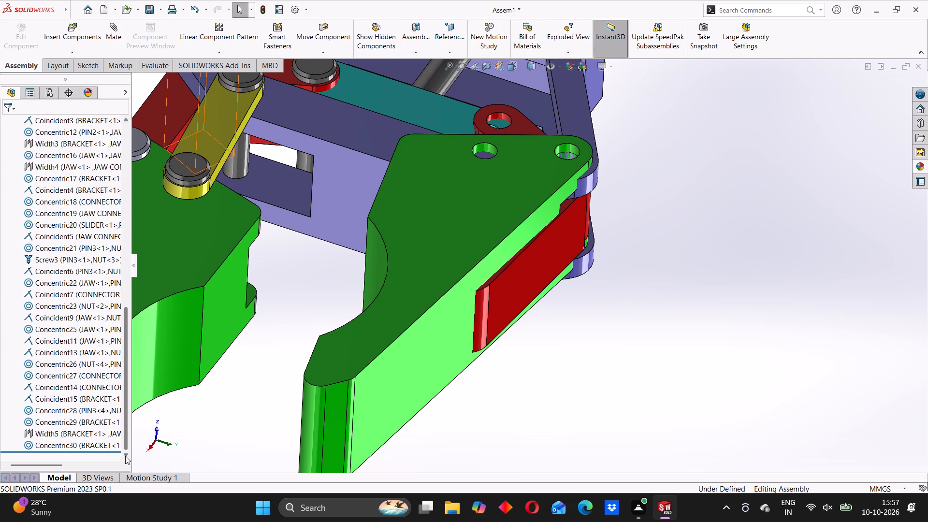
left_click_drag(125, 456, 125, 470)
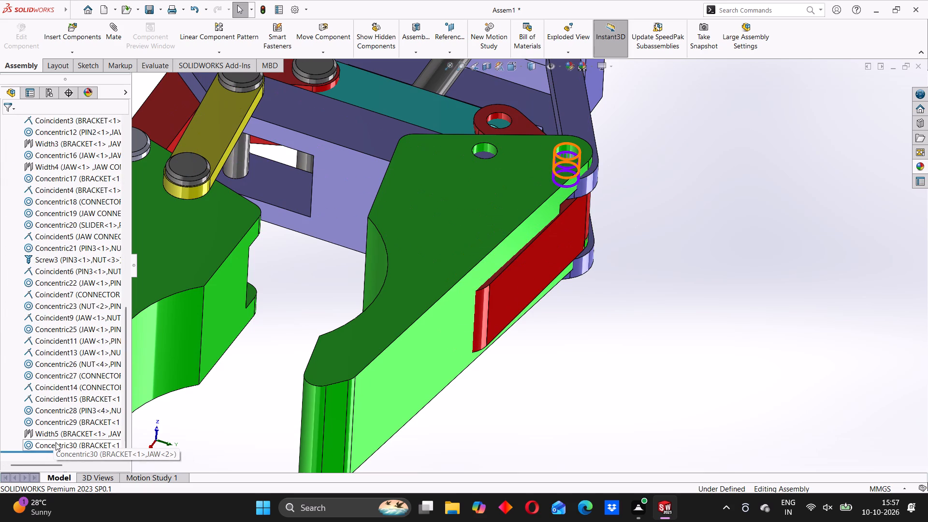
left_click(56, 444)
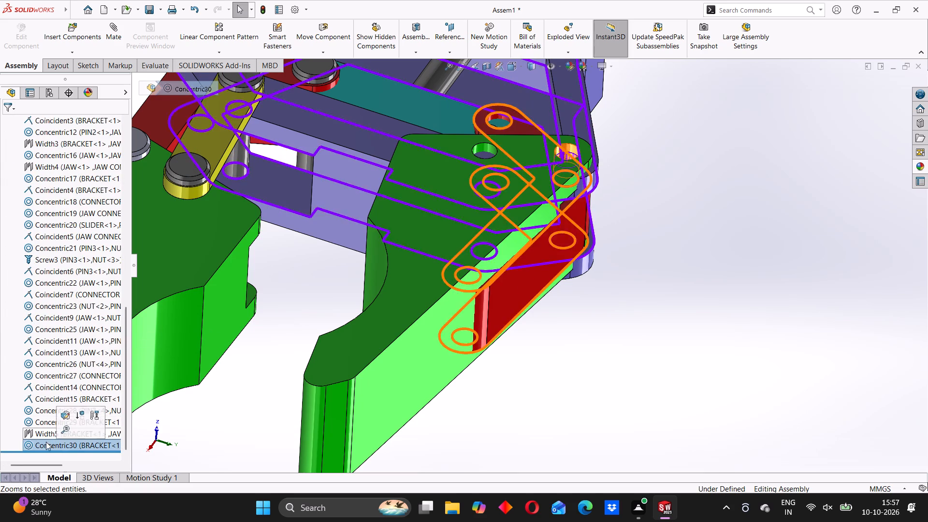
right_click(41, 443)
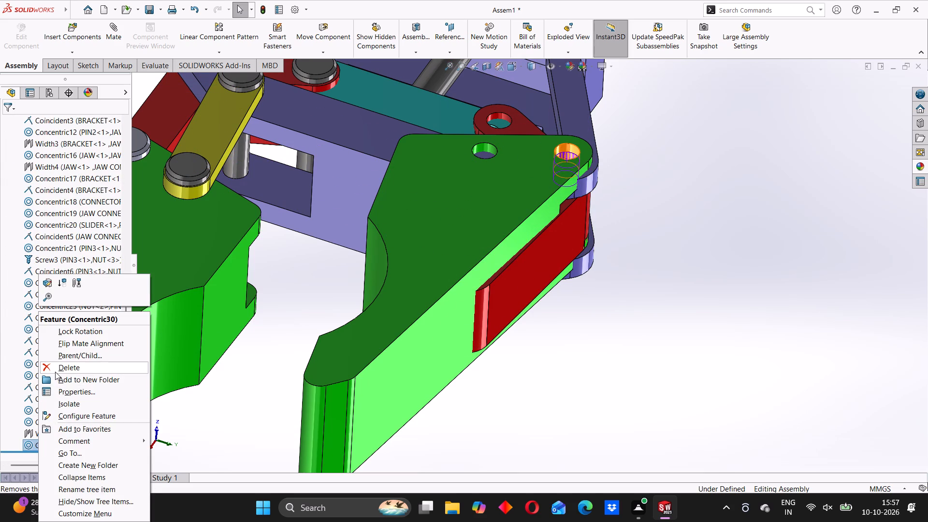
left_click(55, 372)
left_click(538, 194)
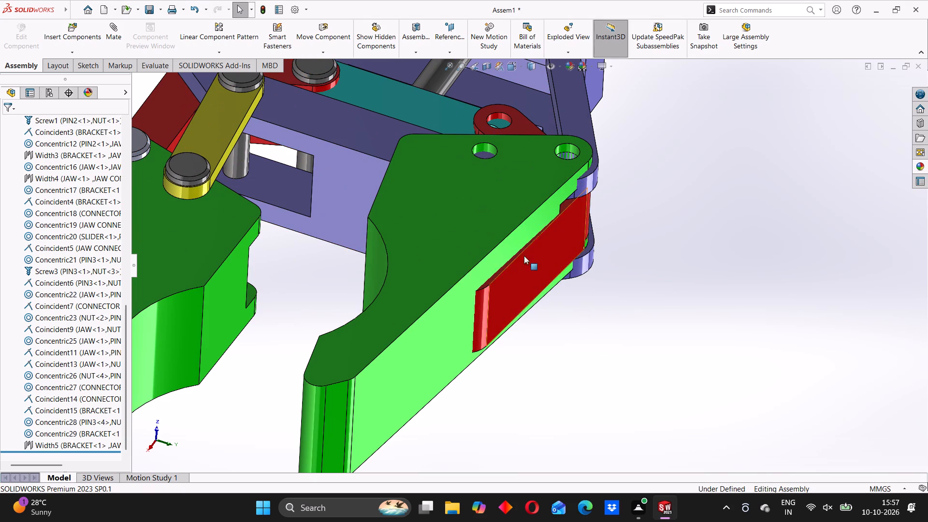
Pull the JAW copy clear of the BRACKET and swing the JAW CONNECTOR copy's free end inward above the JAW copy.
scroll(524, 246, "up", 2)
left_click_drag(457, 232, 440, 328)
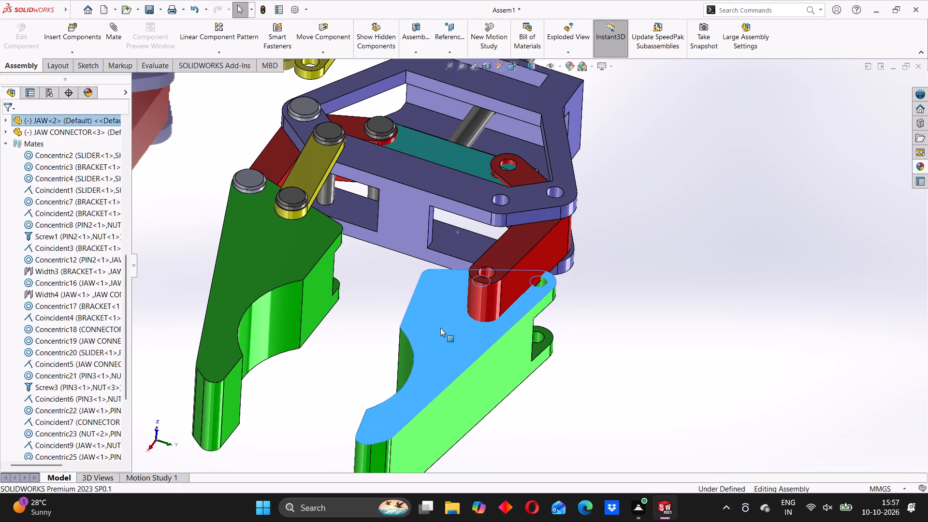
left_click_drag(440, 328, 403, 322)
middle_click_drag(549, 312, 533, 326)
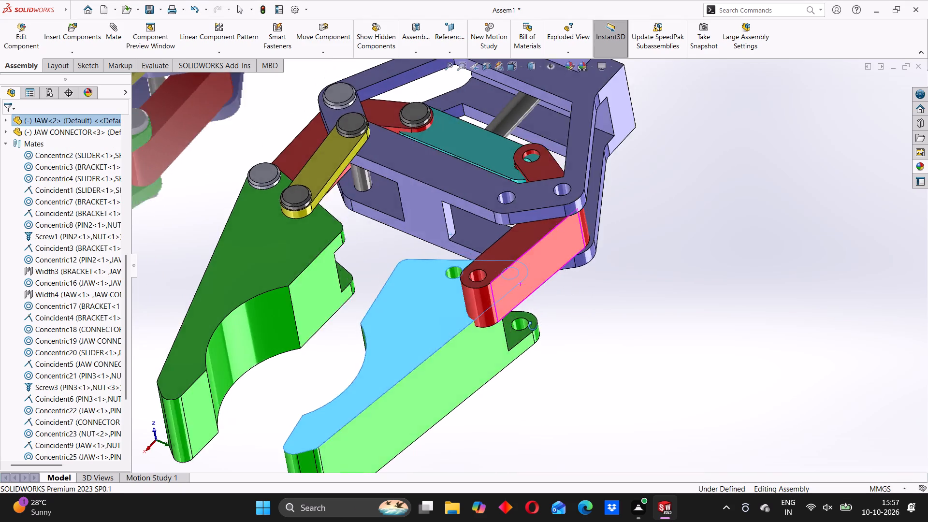
middle_click_drag(533, 326, 540, 390)
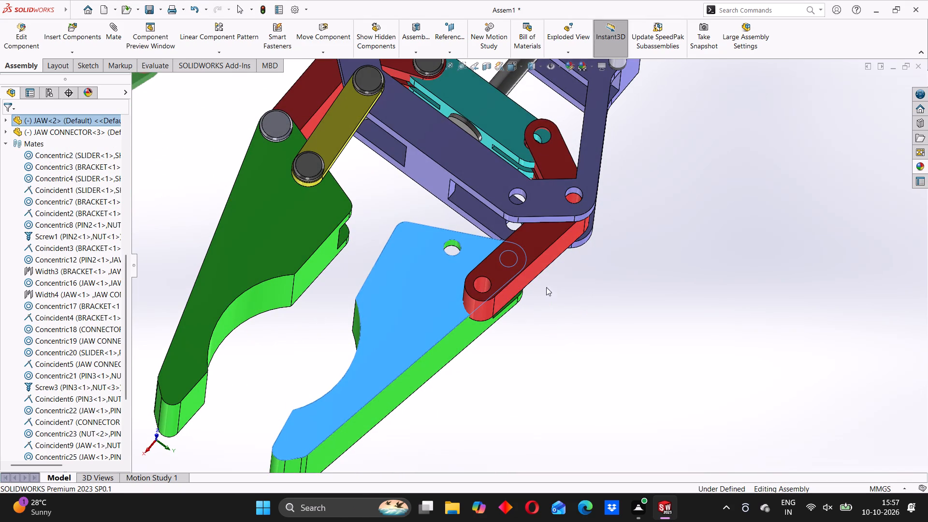
left_click_drag(544, 244, 532, 256)
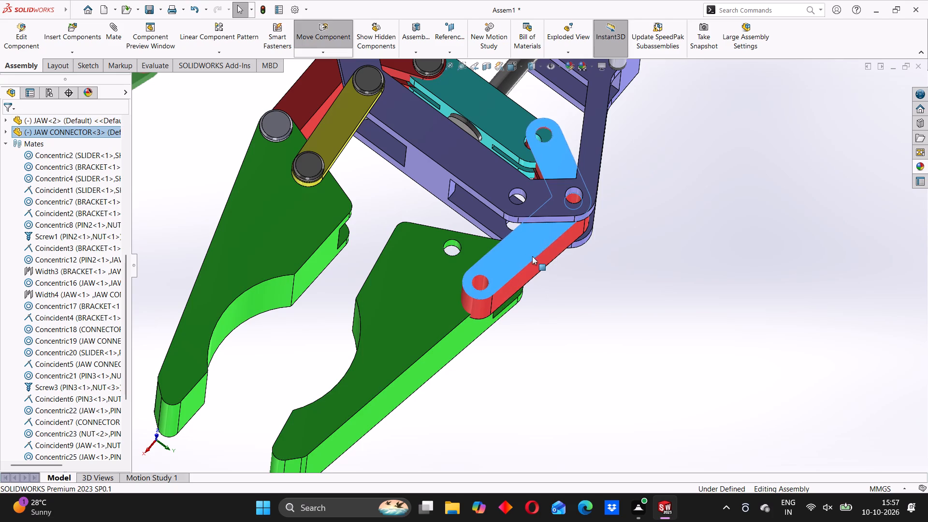
left_click_drag(532, 256, 467, 261)
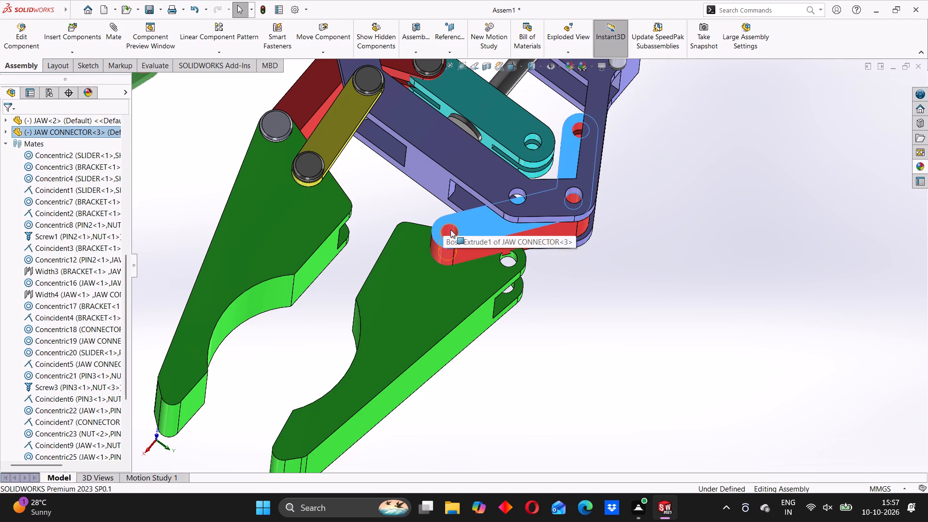
Add a Concentric mate between the hole in the JAW CONNECTOR copy's free end and the JAW copy's rounded outer corner hole.
scroll(450, 230, "down", 4)
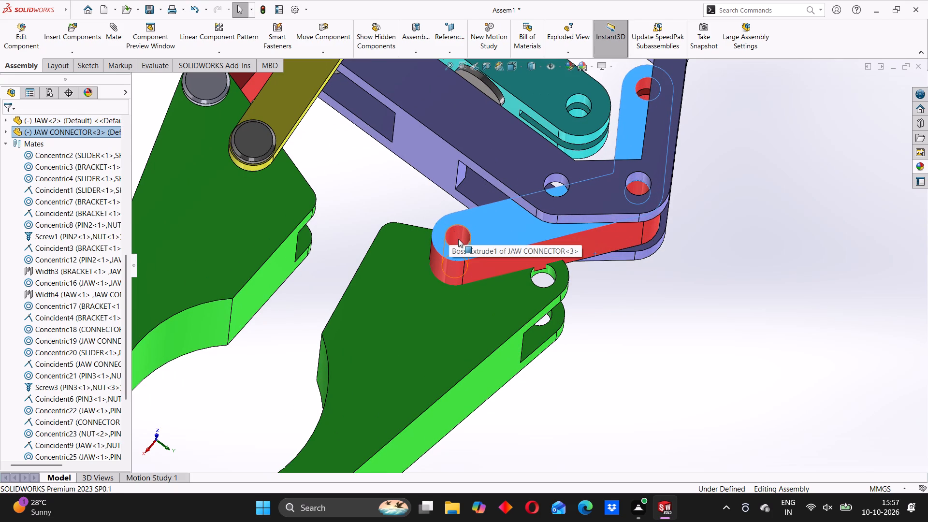
left_click(452, 235)
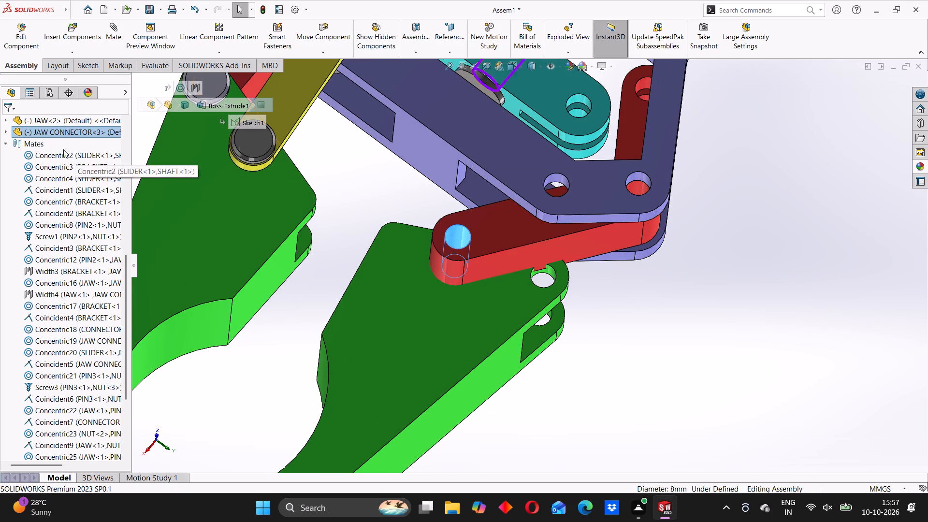
left_click(109, 35)
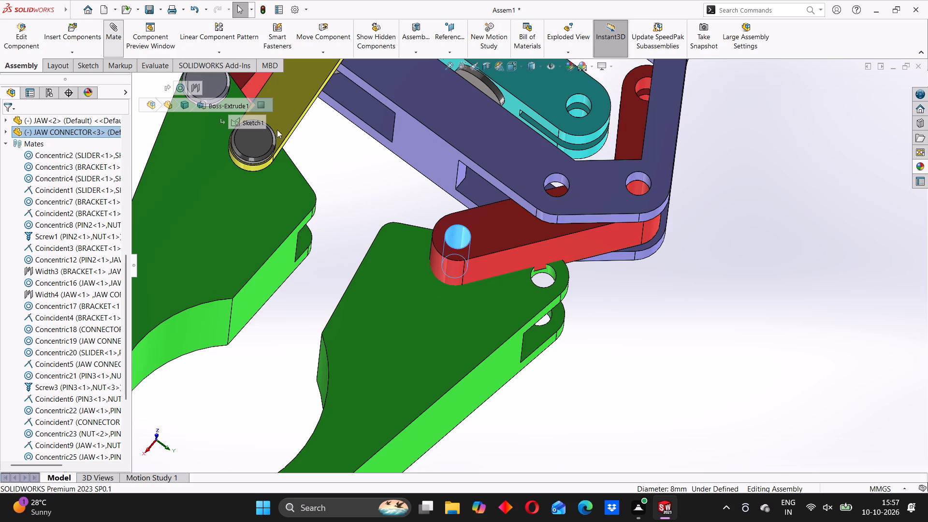
scroll(542, 265, "down", 4)
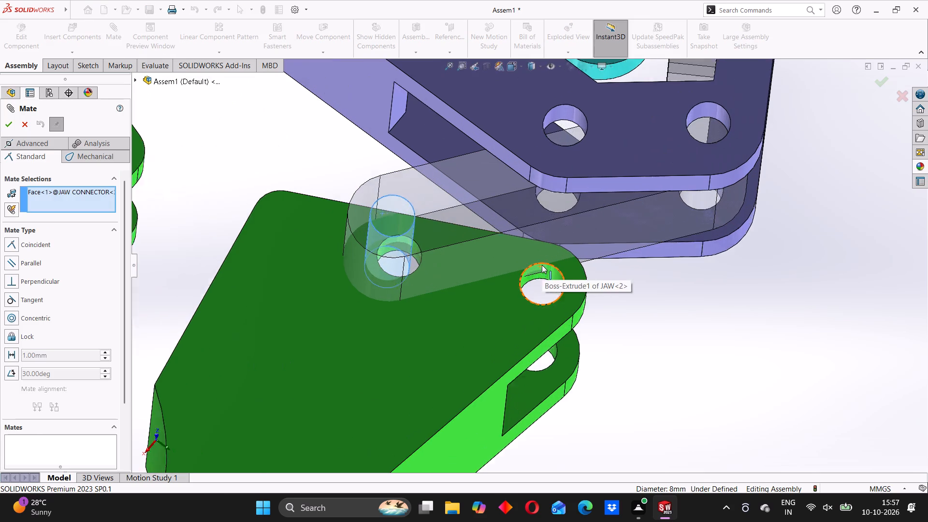
scroll(542, 265, "down", 2)
left_click(568, 283)
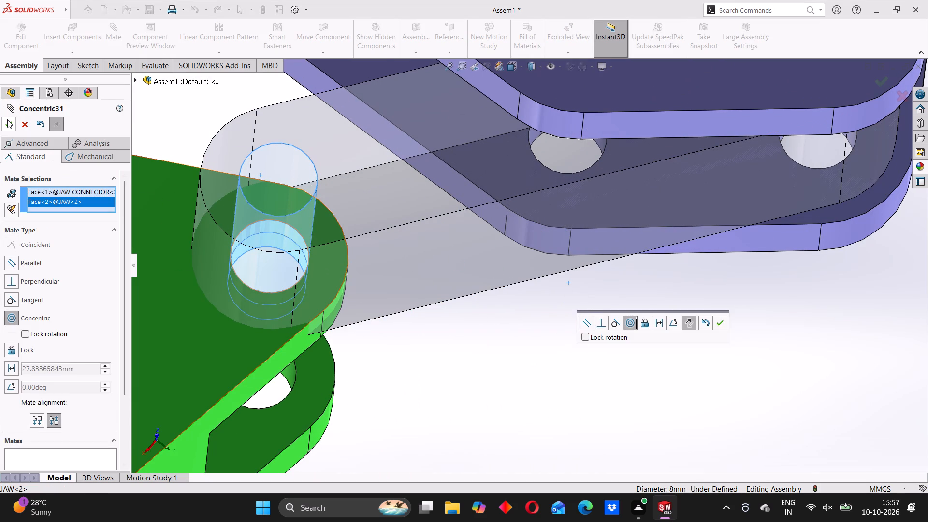
left_click(7, 120)
Swing the JAW copy about the shared hole and slide it along the axis until its slot straddles the JAW CONNECTOR copy.
scroll(298, 247, "up", 4)
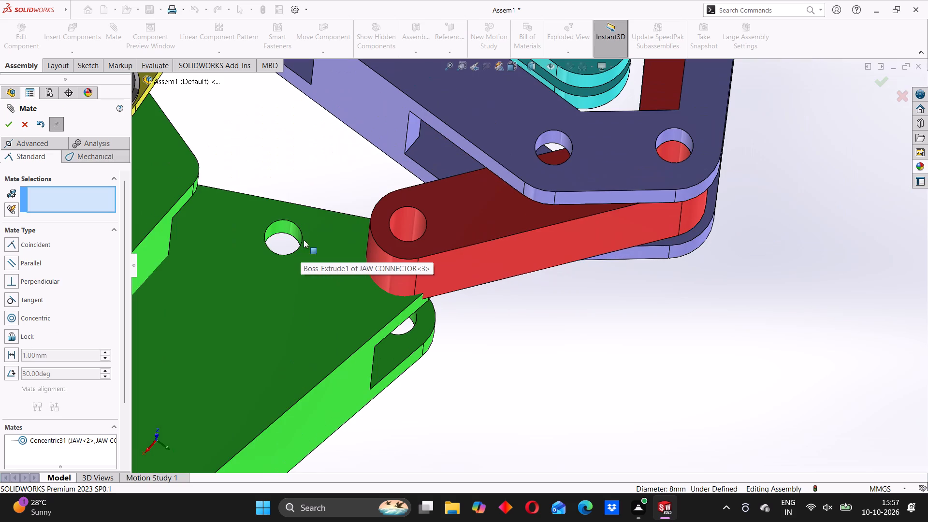
left_click_drag(301, 348, 341, 355)
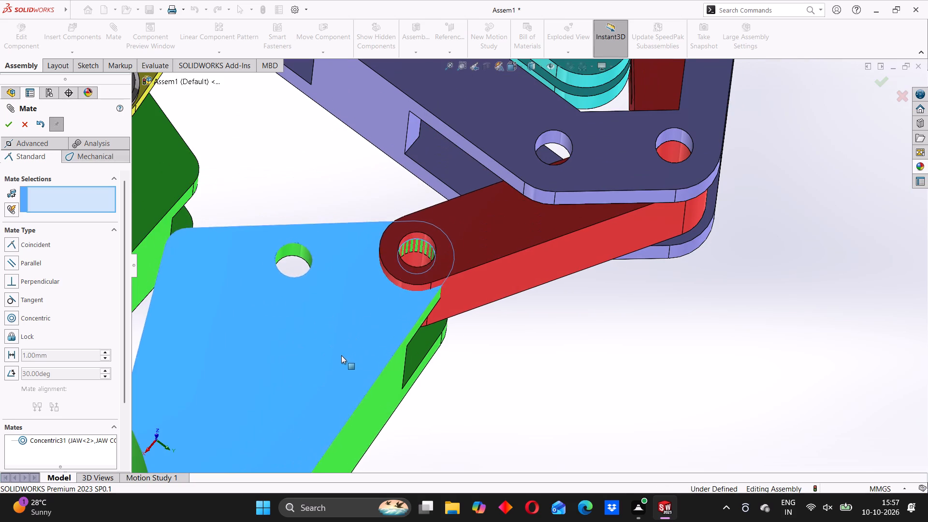
left_click_drag(341, 355, 347, 354)
scroll(411, 310, "up", 3)
middle_click_drag(483, 353, 407, 260)
scroll(483, 353, "up", 1)
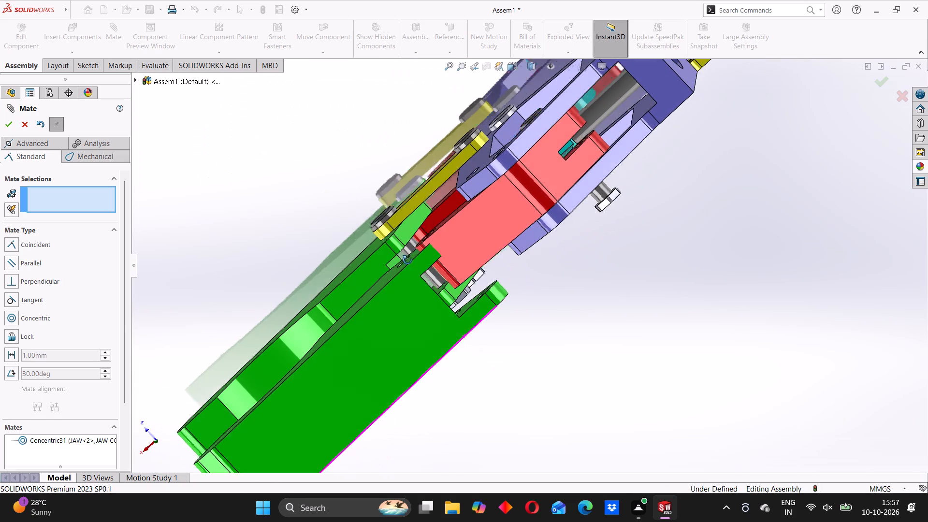
middle_click_drag(407, 260, 408, 262)
left_click_drag(438, 329, 420, 310)
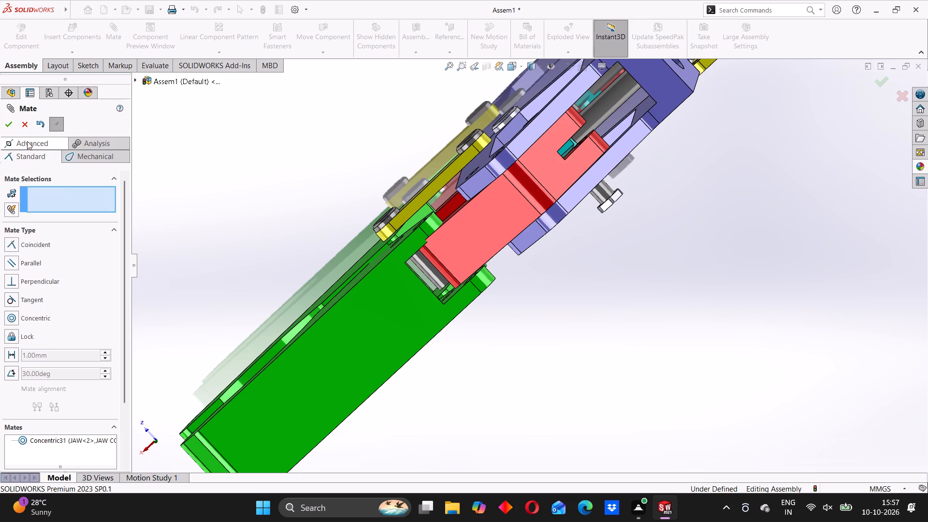
Add a centered Width mate between the JAW copy's two inner slot faces and the JAW CONNECTOR copy's two side faces.
left_click(27, 141)
left_click(9, 275)
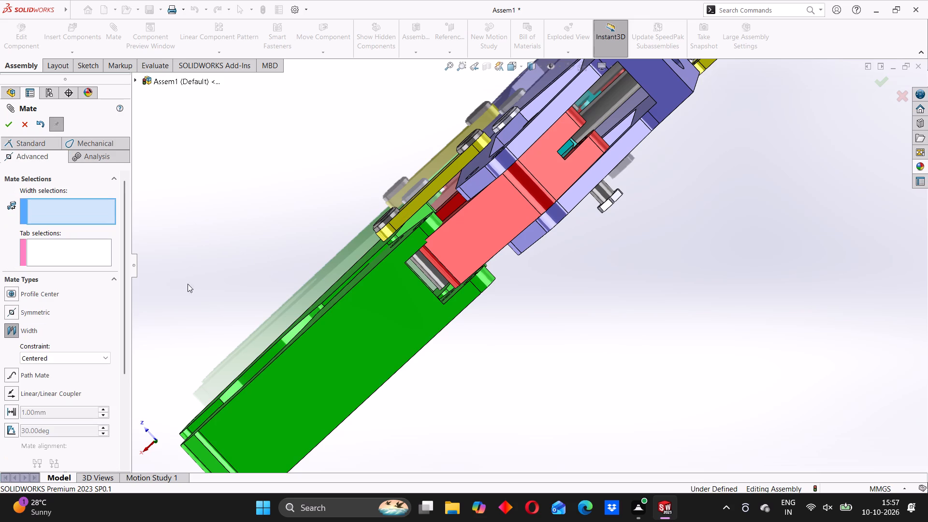
middle_click_drag(375, 279, 462, 367)
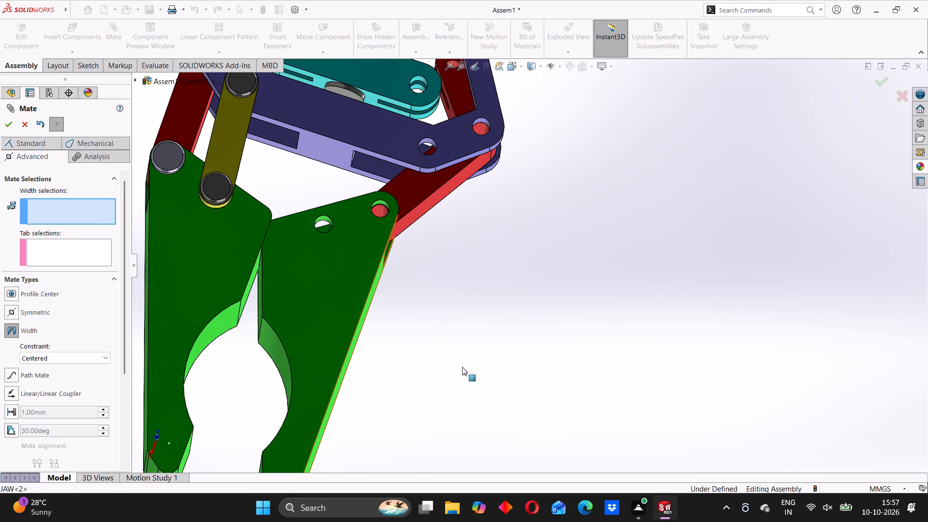
left_click(365, 255)
middle_click_drag(443, 317, 331, 252)
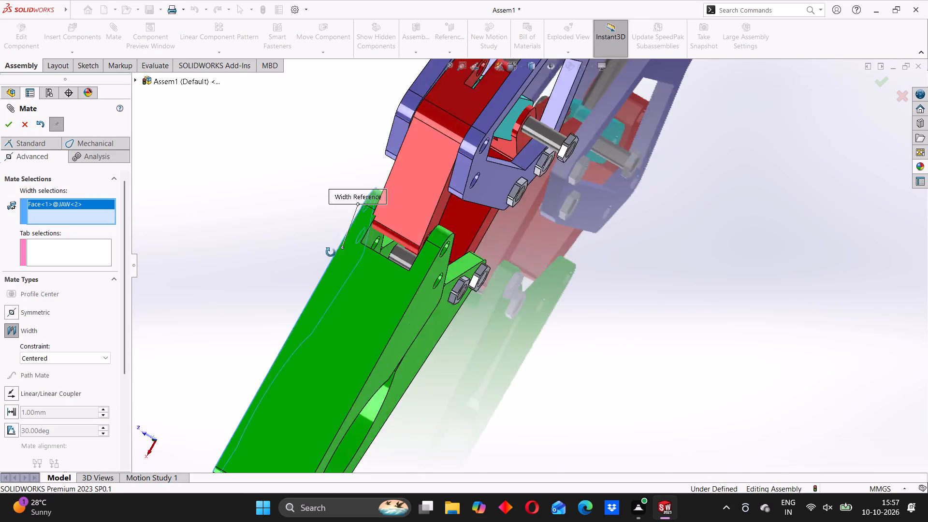
middle_click_drag(331, 252, 324, 251)
middle_click_drag(338, 277, 374, 308)
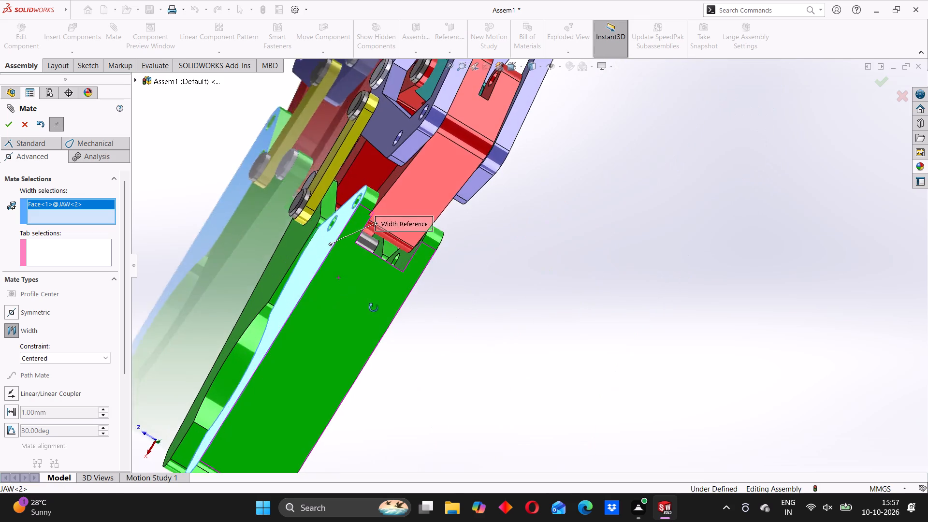
middle_click_drag(374, 308, 389, 321)
left_click(78, 203)
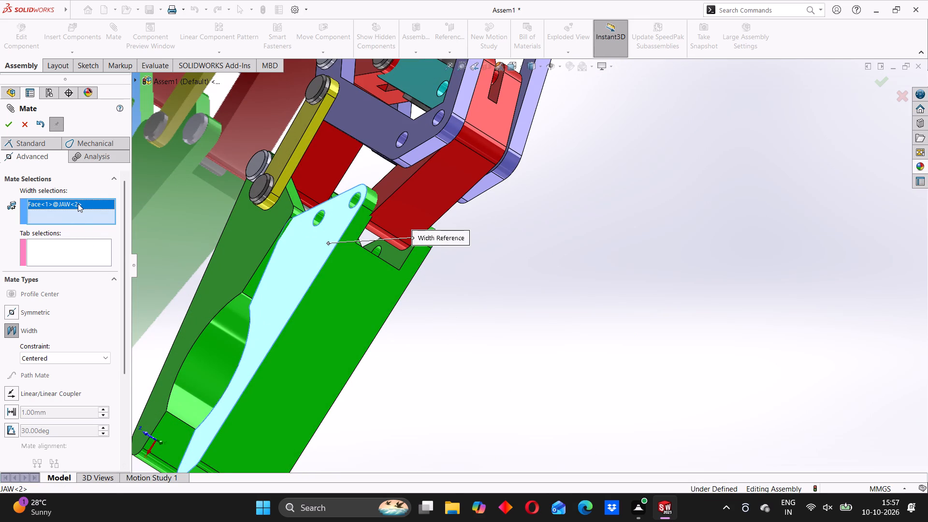
right_click(78, 203)
left_click(94, 223)
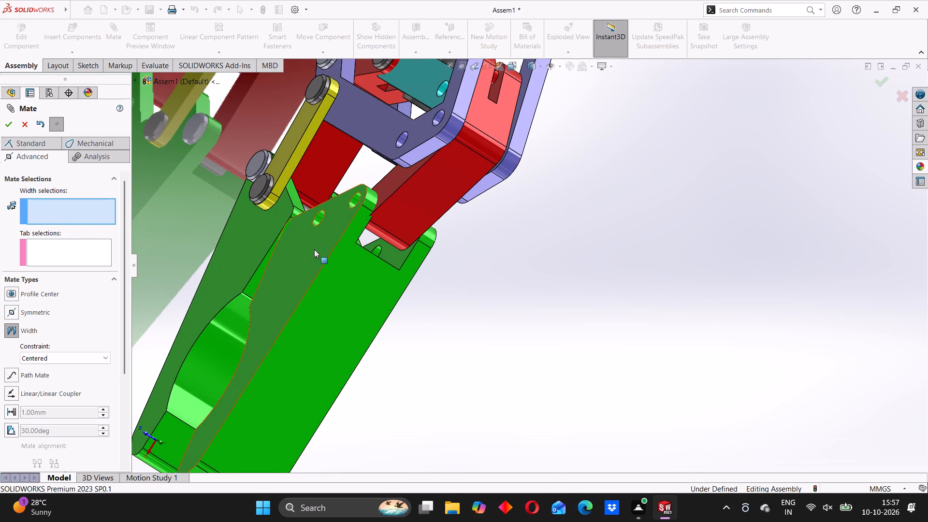
middle_click_drag(314, 249, 252, 231)
scroll(329, 237, "down", 3)
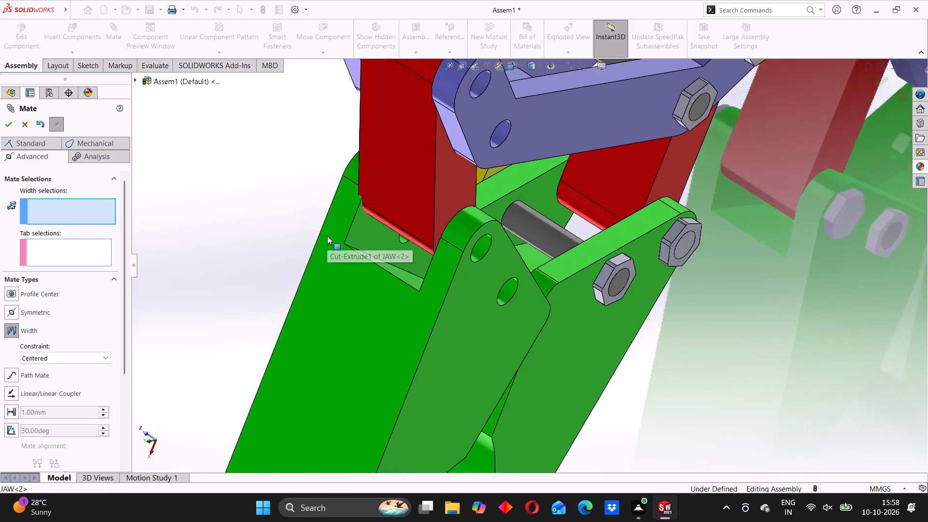
scroll(327, 236, "down", 1)
left_click(378, 228)
middle_click_drag(384, 277, 435, 303)
left_click(443, 271)
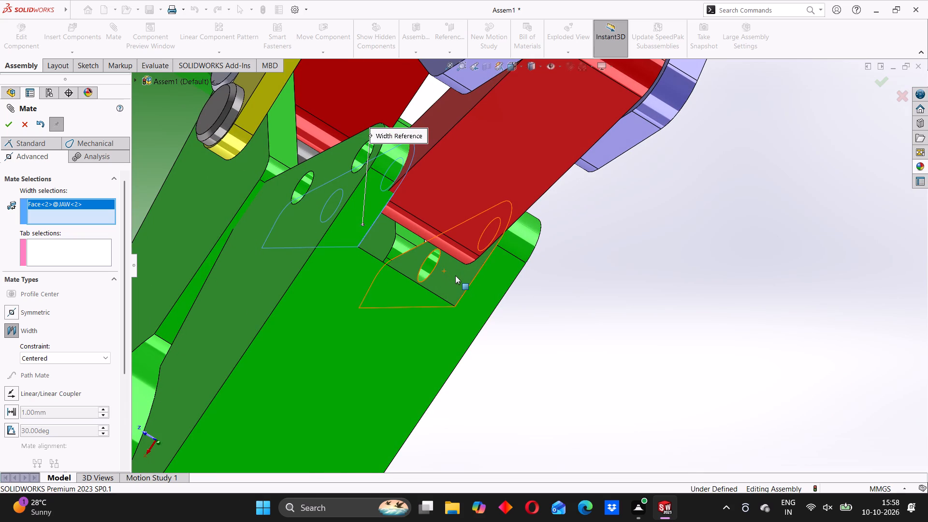
left_click(448, 275)
middle_click_drag(464, 279, 416, 256)
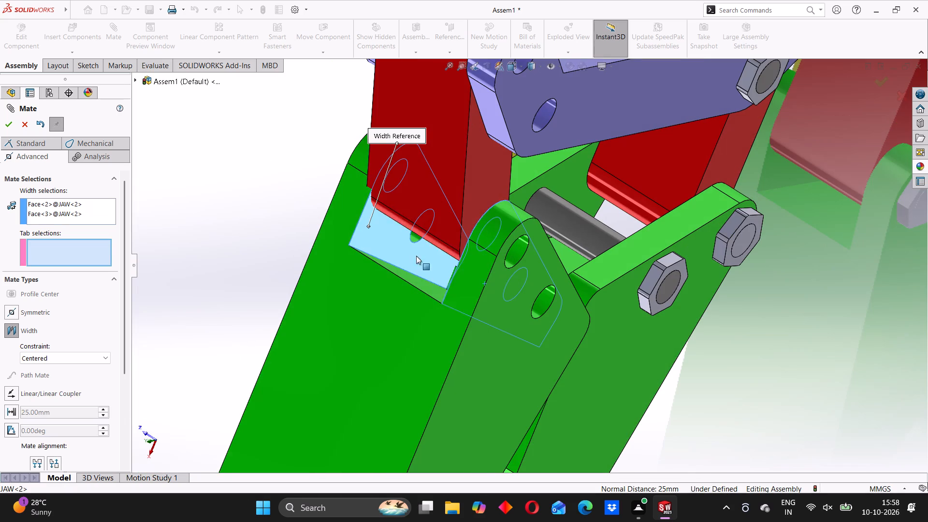
left_click(469, 191)
middle_click_drag(412, 207, 468, 237)
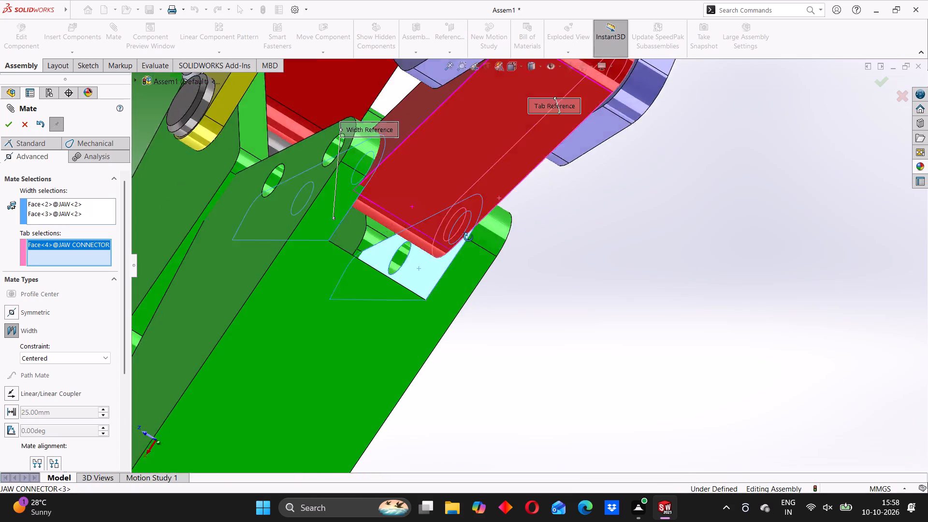
middle_click_drag(468, 237, 485, 249)
left_click(411, 137)
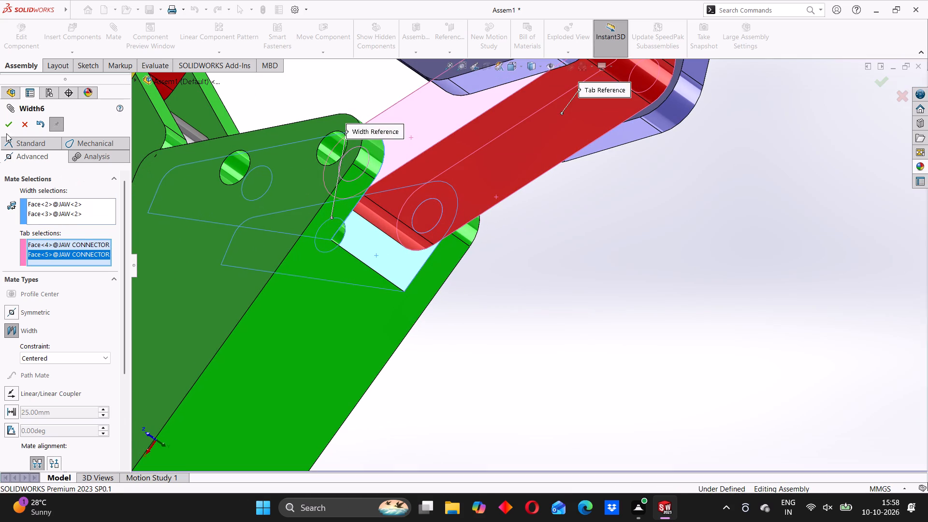
left_click(12, 123)
Swing the JAW copy and its JAW CONNECTOR outward, away from the first JAW.
scroll(347, 246, "up", 2)
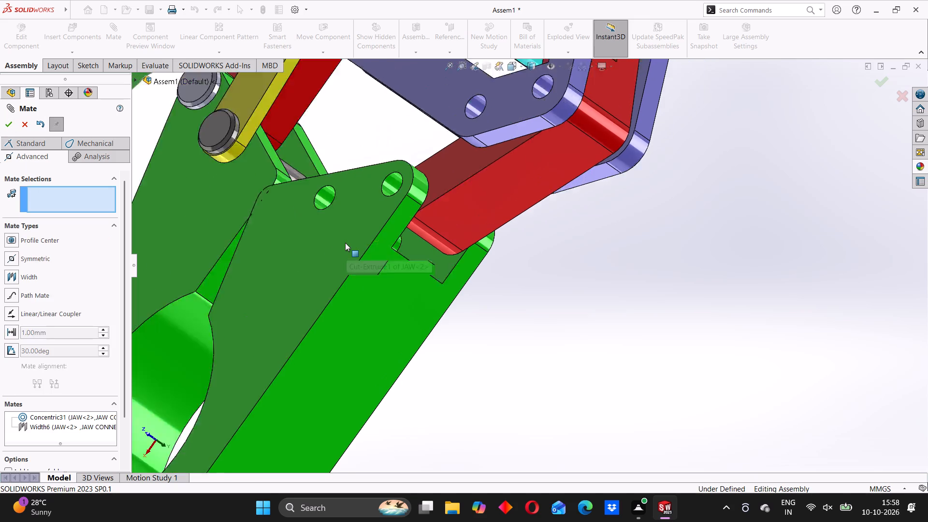
scroll(345, 243, "up", 3)
middle_click_drag(338, 289, 440, 304)
scroll(439, 305, "up", 1)
middle_click_drag(439, 305, 420, 313)
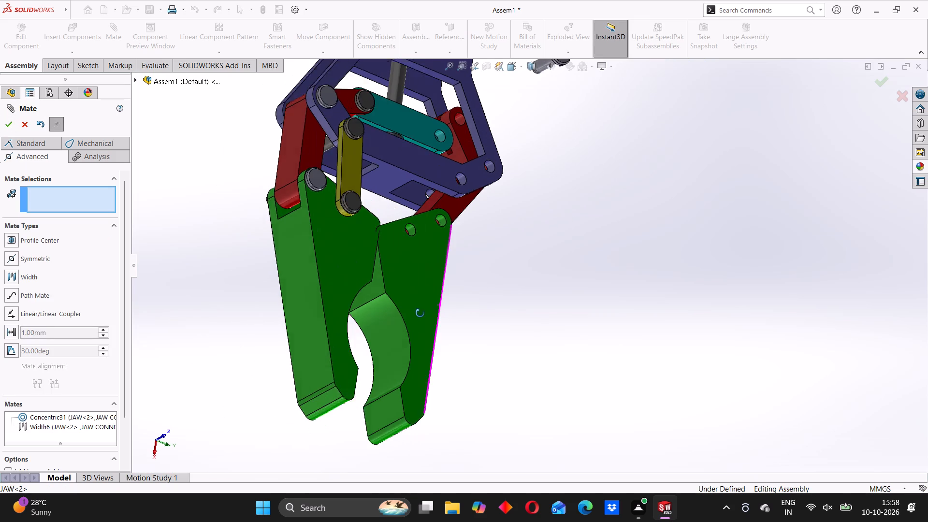
middle_click_drag(420, 313, 409, 320)
left_click_drag(383, 270, 483, 275)
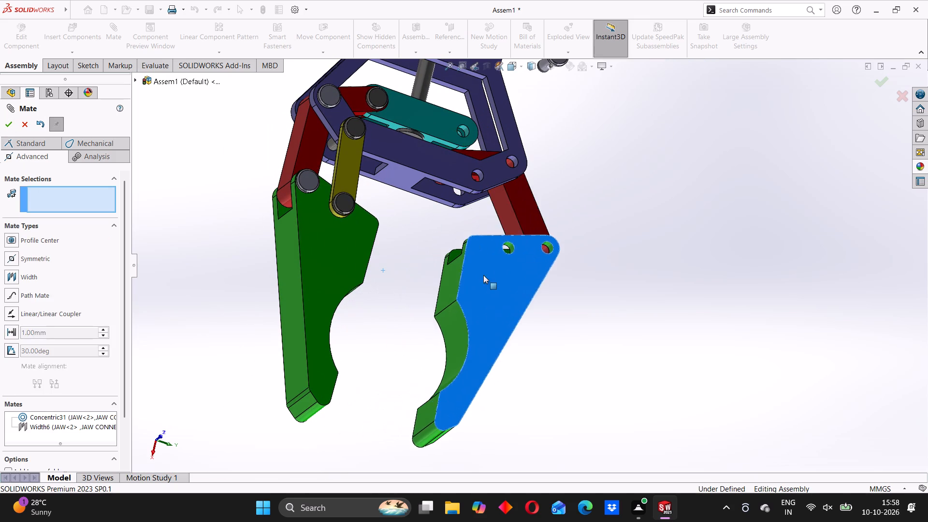
left_click_drag(483, 275, 466, 263)
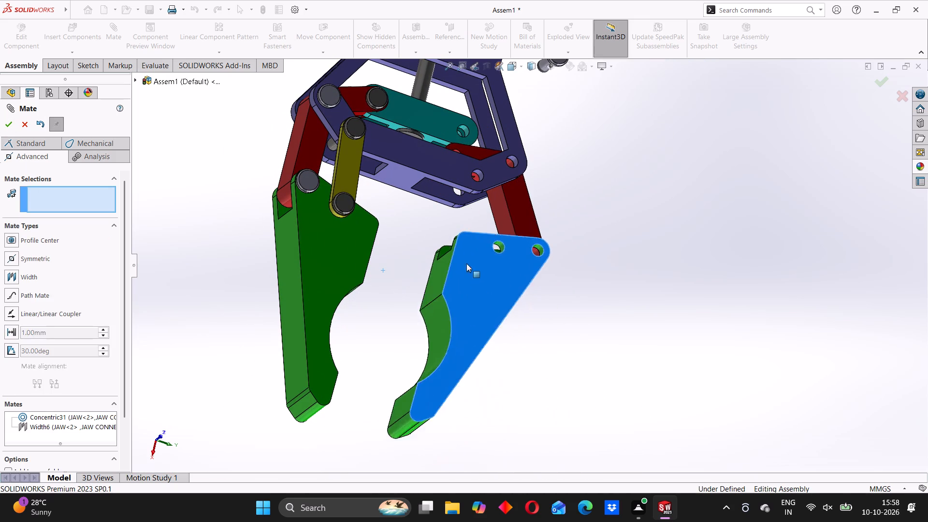
left_click_drag(466, 263, 496, 304)
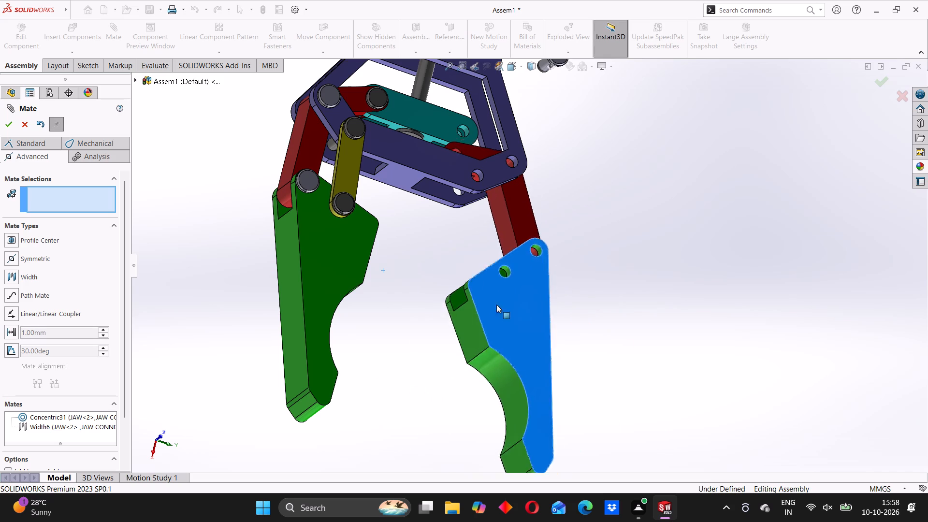
Swing the JAW copy and its JAW CONNECTOR about their pivots until the JAW copy hangs upright opposite the first JAW.
left_click_drag(496, 304, 487, 276)
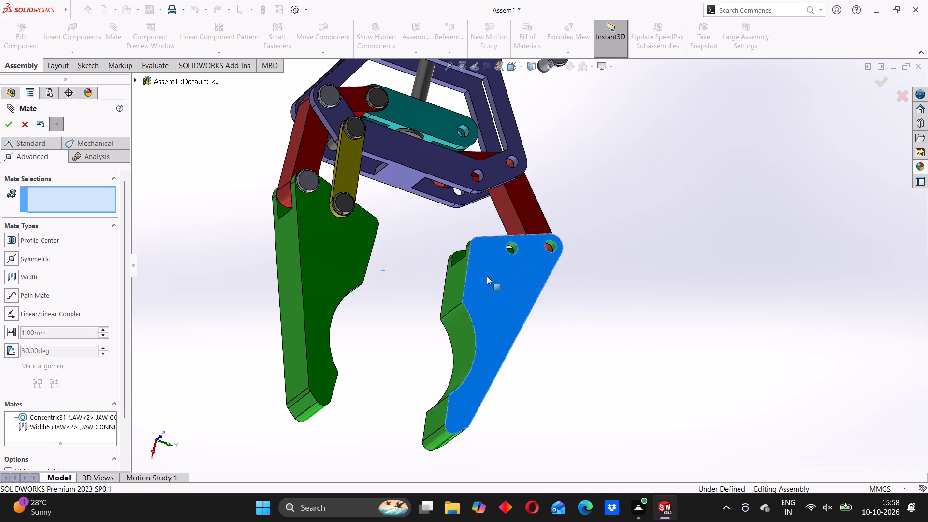
left_click_drag(487, 276, 474, 325)
scroll(498, 301, "up", 1)
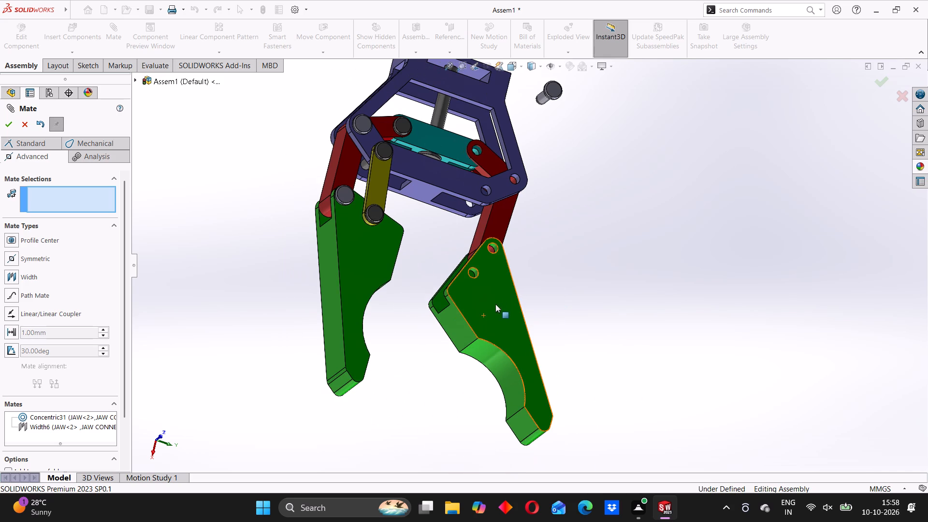
middle_click_drag(499, 312, 471, 345)
scroll(469, 258, "down", 6)
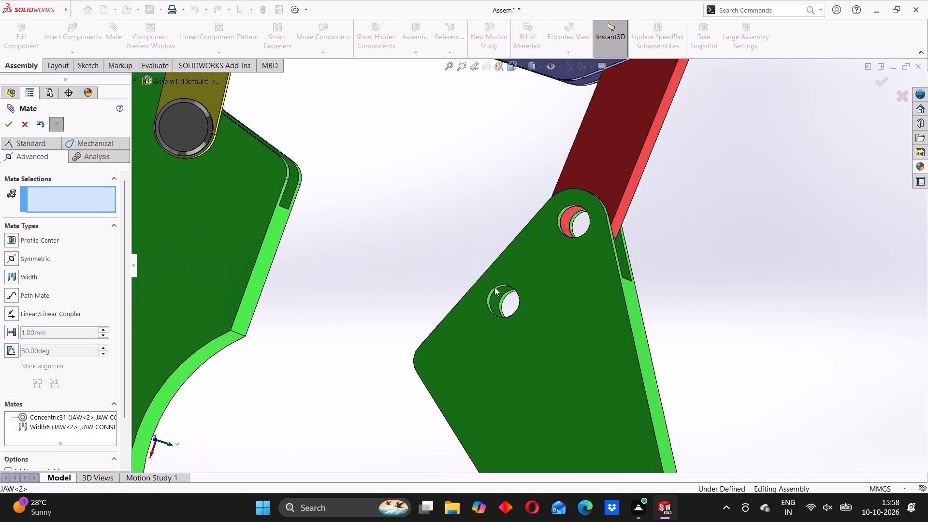
scroll(542, 311, "up", 6)
left_click(560, 351)
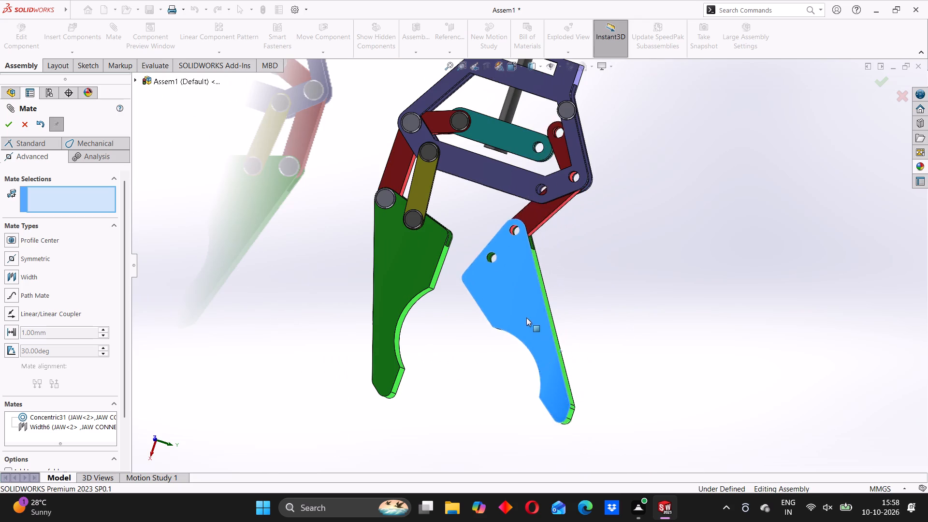
Rotate the JAW CONNECTOR copy about its BRACKET hole until its upper arm's hole lines up with the SLIDER's free end hole.
scroll(542, 195, "down", 2)
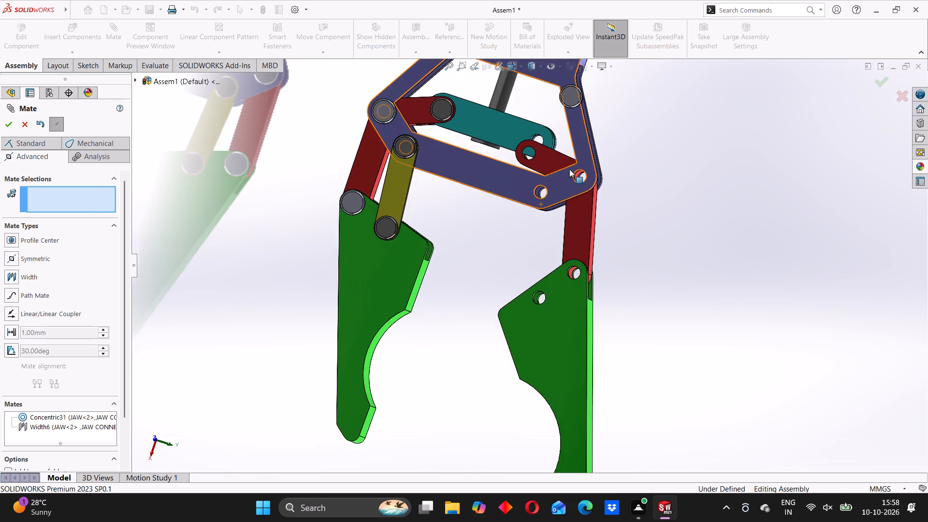
scroll(569, 169, "down", 2)
scroll(535, 191, "down", 3)
scroll(476, 194, "up", 2)
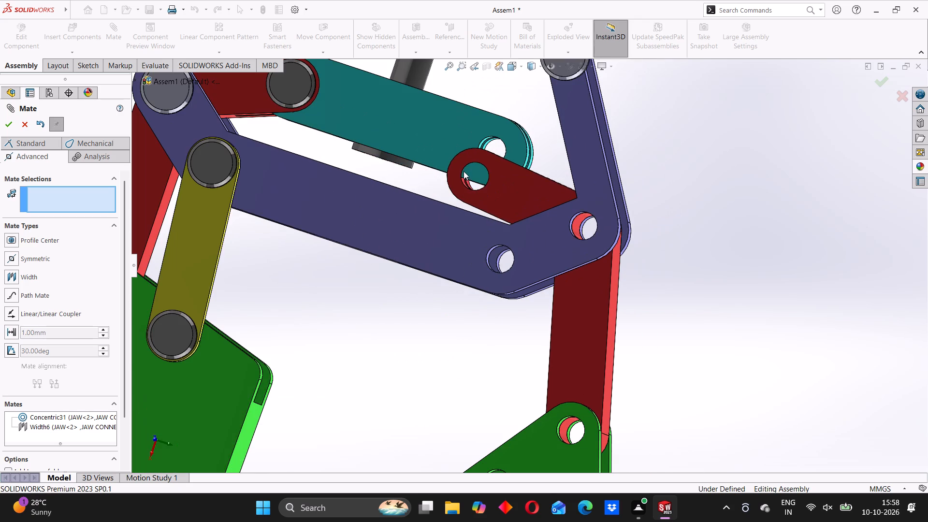
left_click_drag(508, 188, 520, 152)
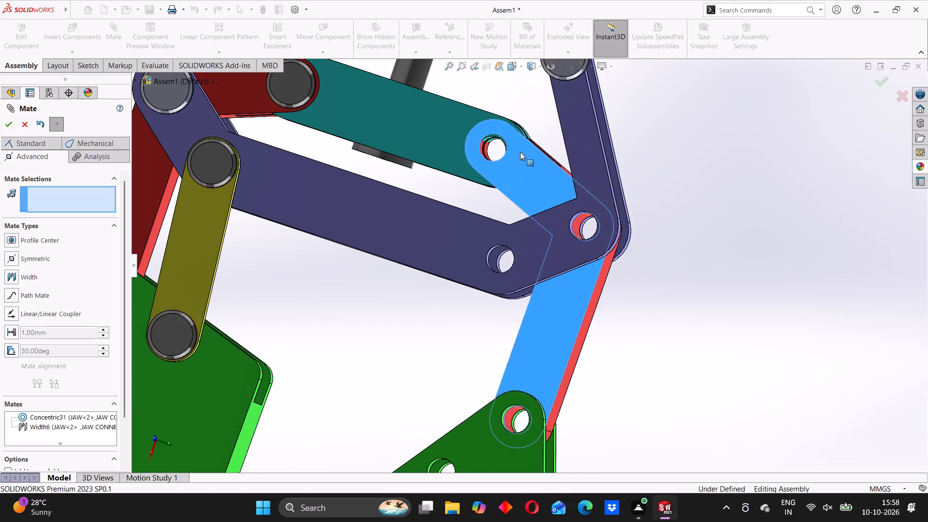
left_click_drag(520, 152, 519, 156)
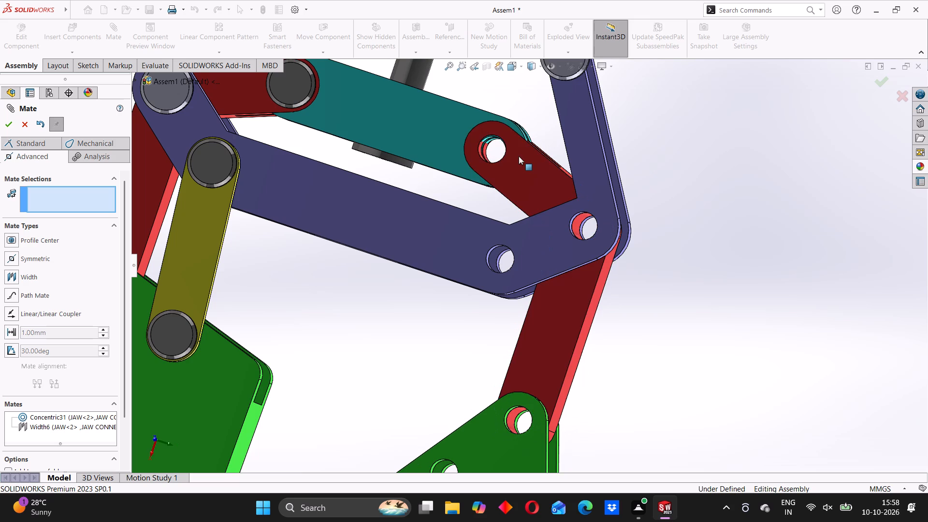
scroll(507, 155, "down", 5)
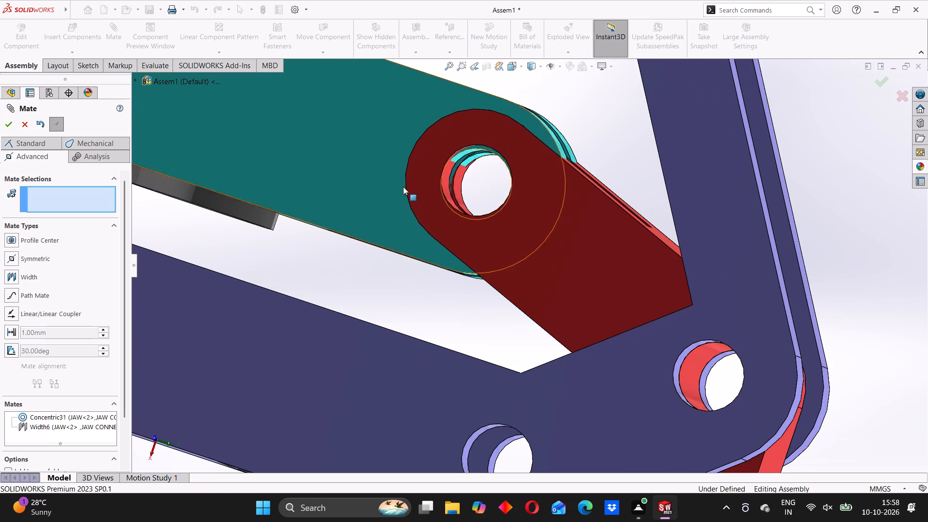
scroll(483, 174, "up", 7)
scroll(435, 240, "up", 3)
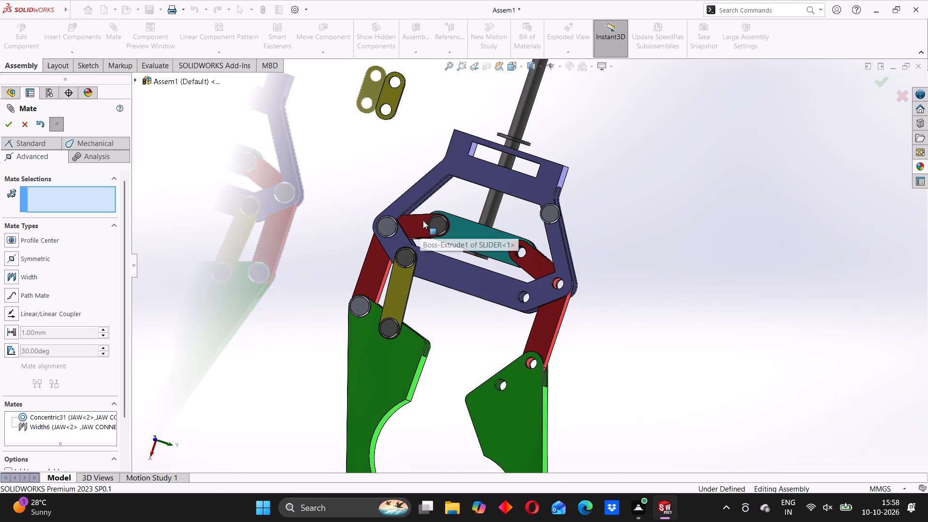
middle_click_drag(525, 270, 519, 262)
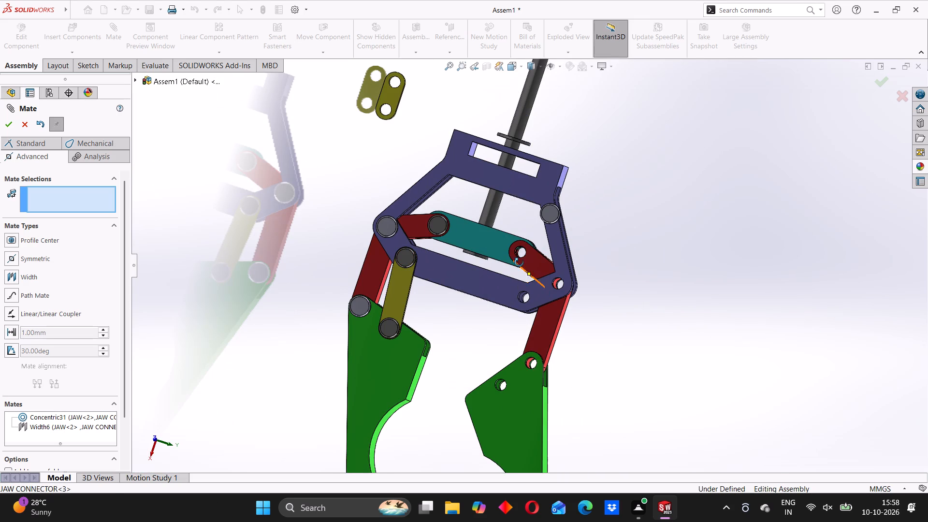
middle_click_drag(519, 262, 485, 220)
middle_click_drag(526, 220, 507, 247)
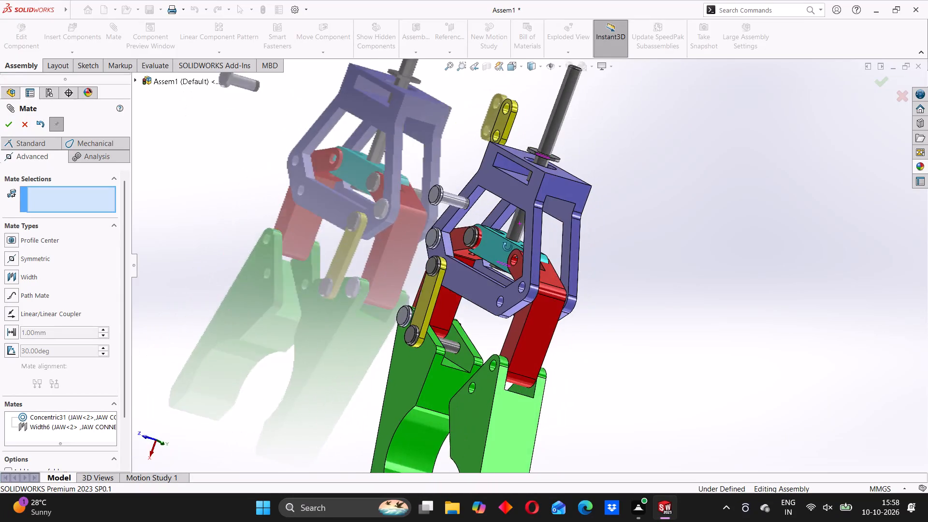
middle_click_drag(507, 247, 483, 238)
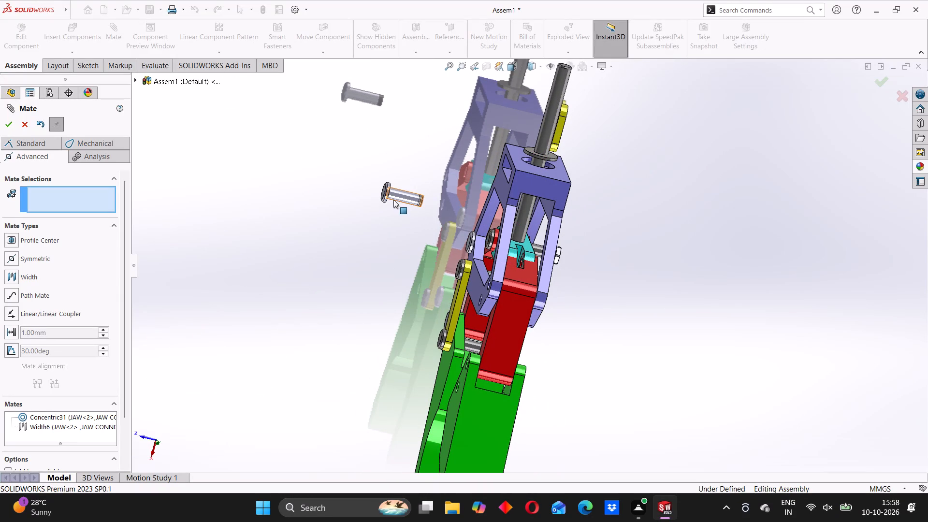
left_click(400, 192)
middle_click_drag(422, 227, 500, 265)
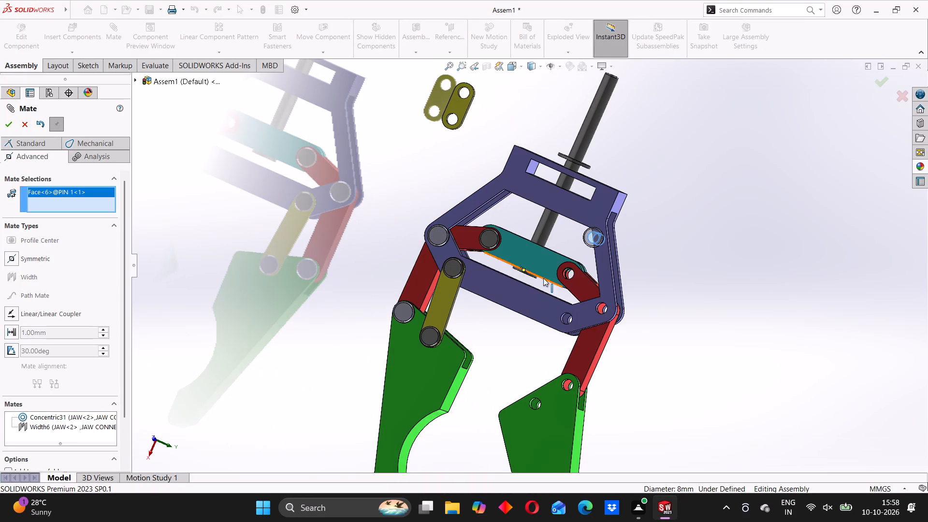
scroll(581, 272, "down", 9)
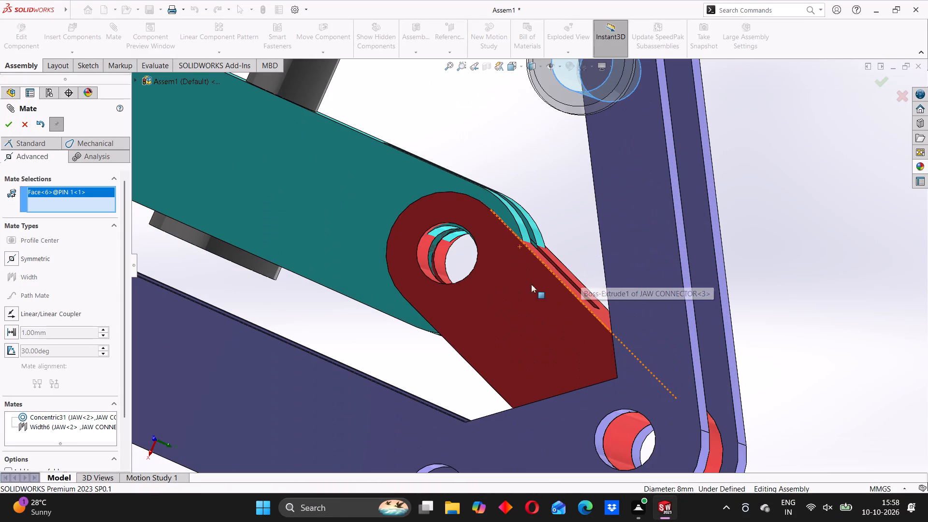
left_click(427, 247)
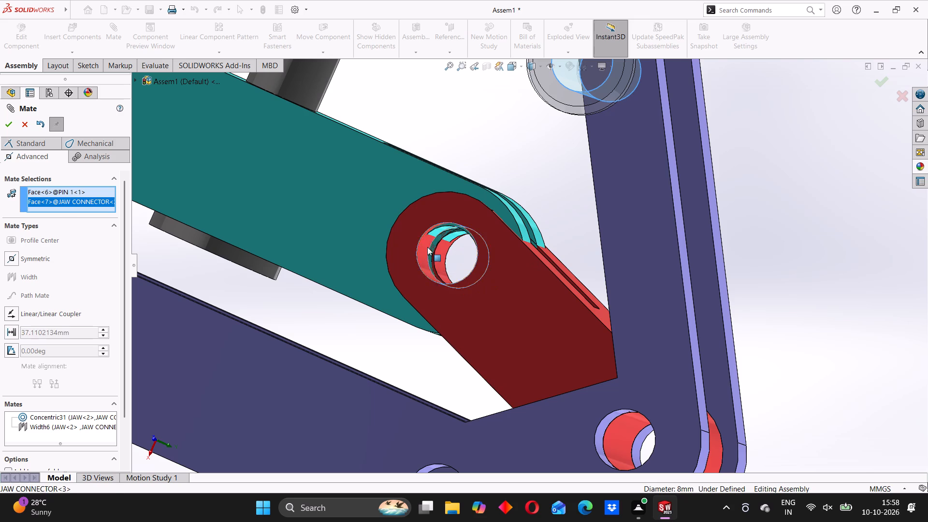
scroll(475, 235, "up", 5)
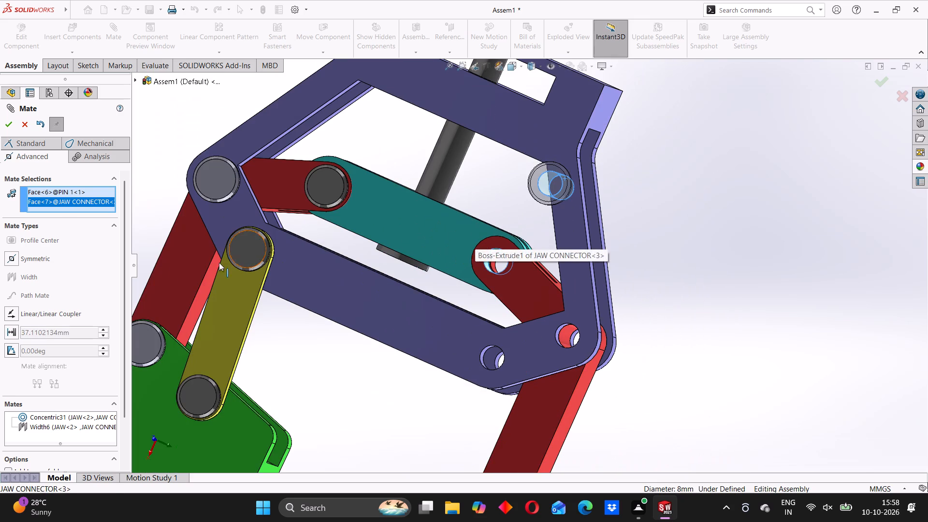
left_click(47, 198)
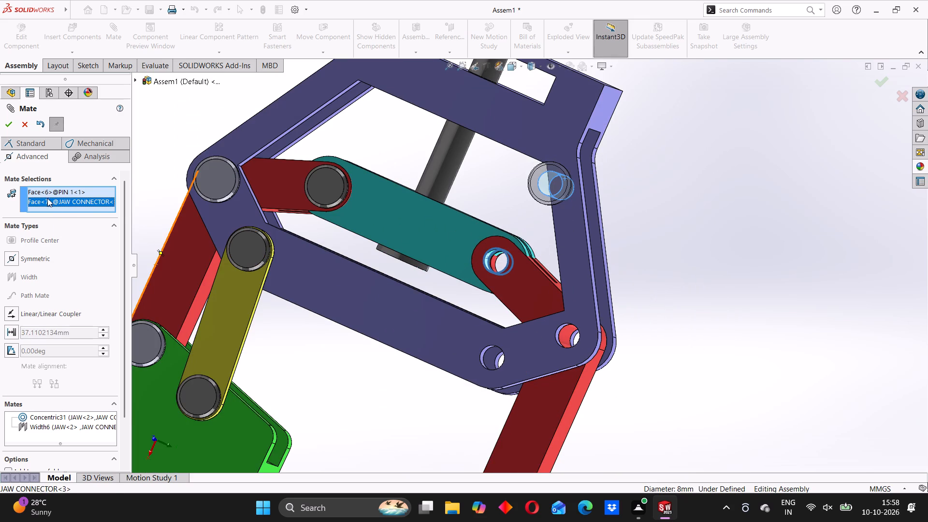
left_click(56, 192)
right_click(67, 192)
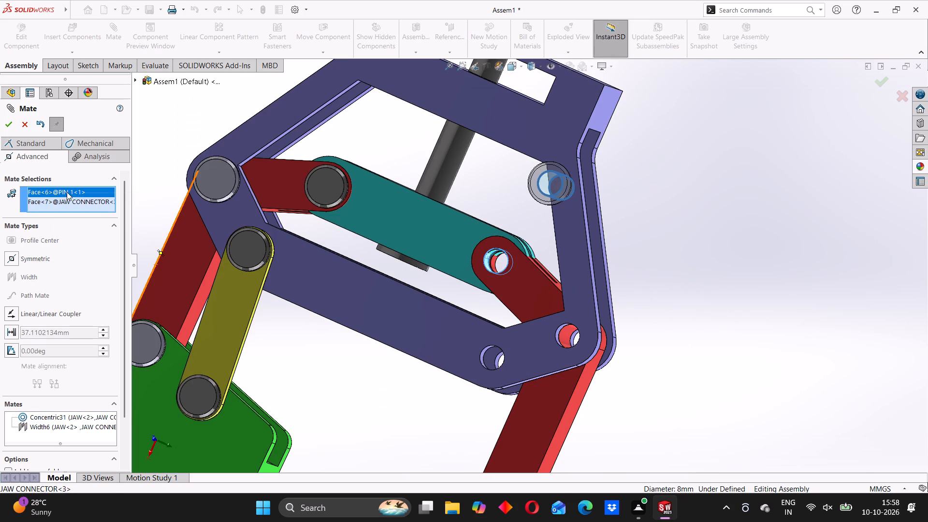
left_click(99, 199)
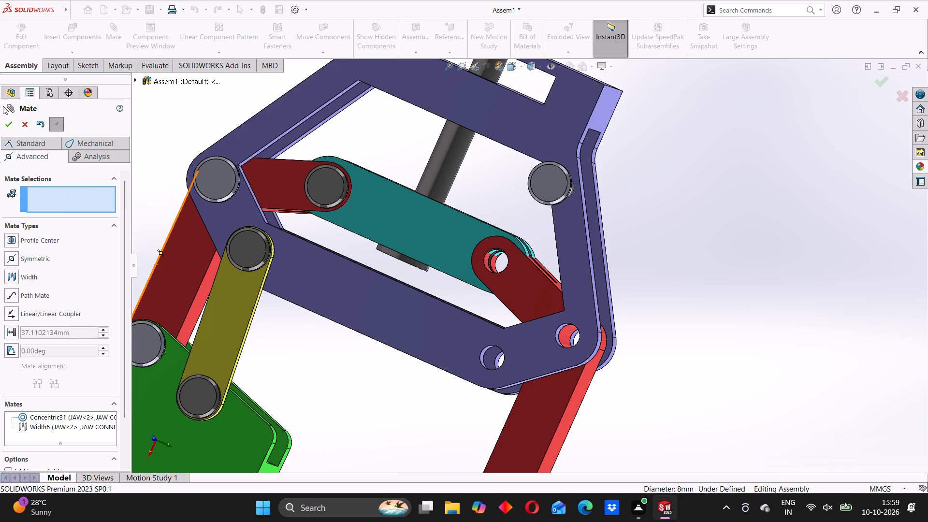
Add a standard Coincident mate between the loose PIN 1's cylindrical shank and the circular edge of the SLIDER's free end hole.
left_click(33, 142)
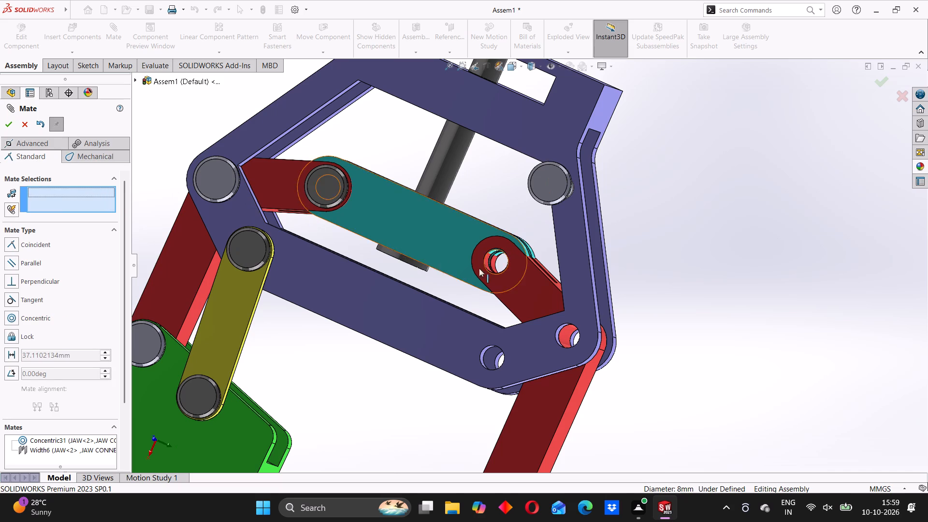
middle_click_drag(534, 196, 511, 181)
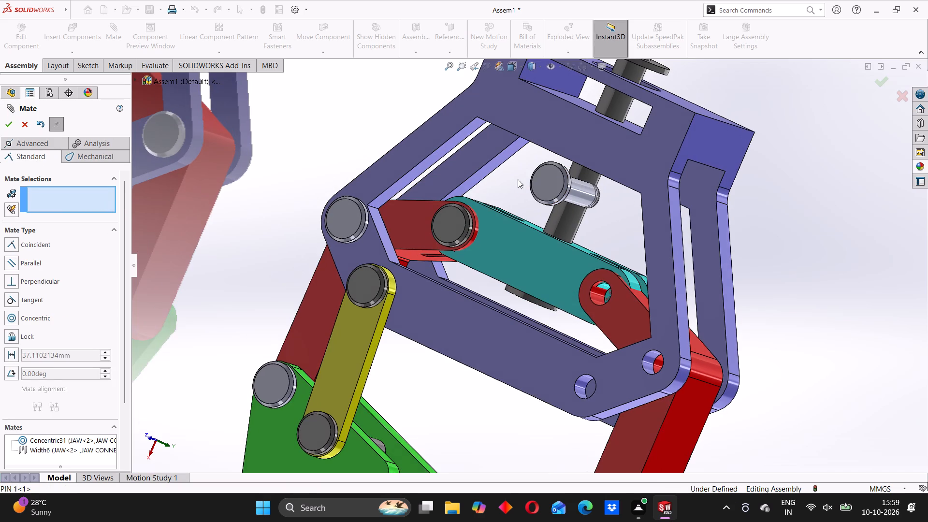
left_click(581, 189)
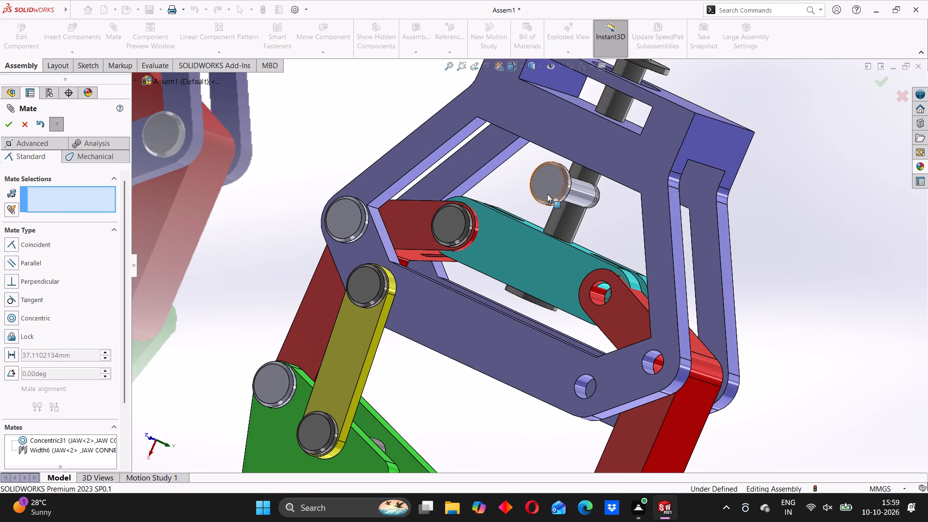
left_click(570, 197)
middle_click_drag(598, 267, 613, 281)
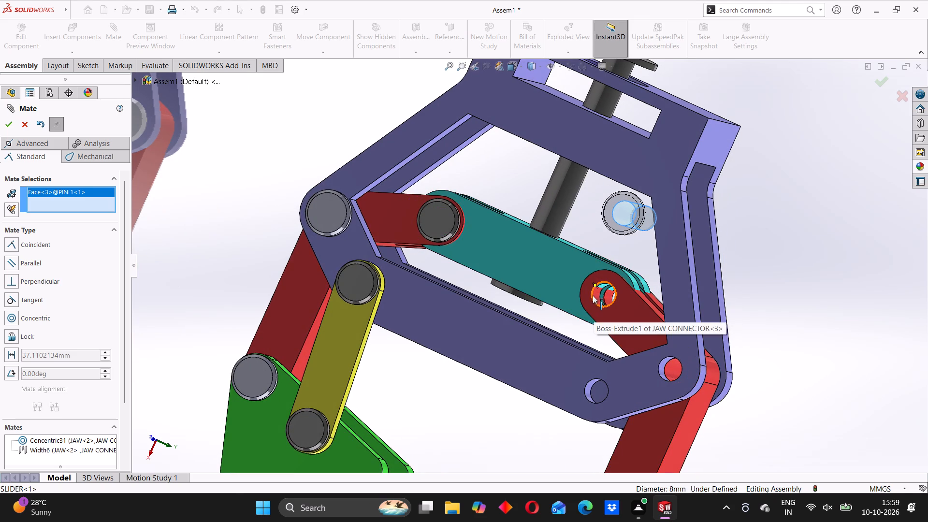
left_click(595, 290)
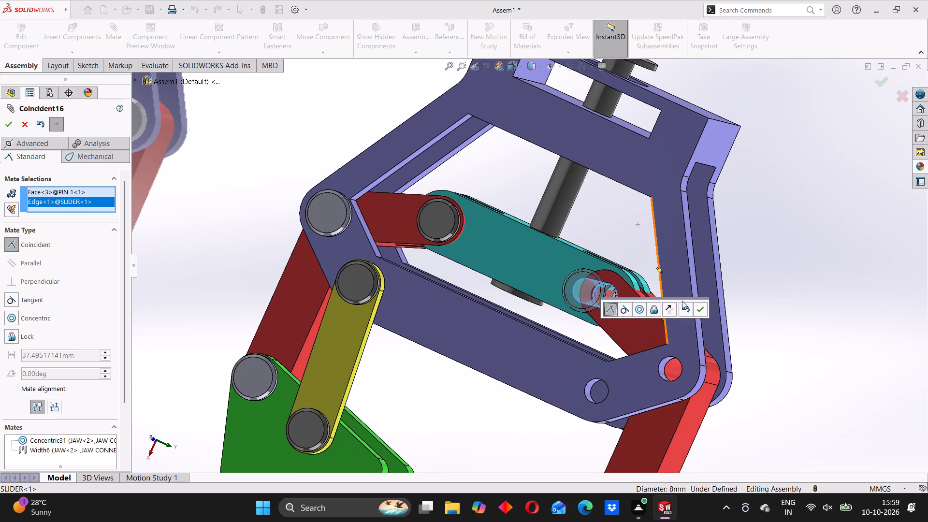
left_click(704, 308)
Slide PIN 1 along its axis through the SLIDER and JAW CONNECTOR copy holes until its head sits just outside the connector's face.
scroll(633, 314, "up", 3)
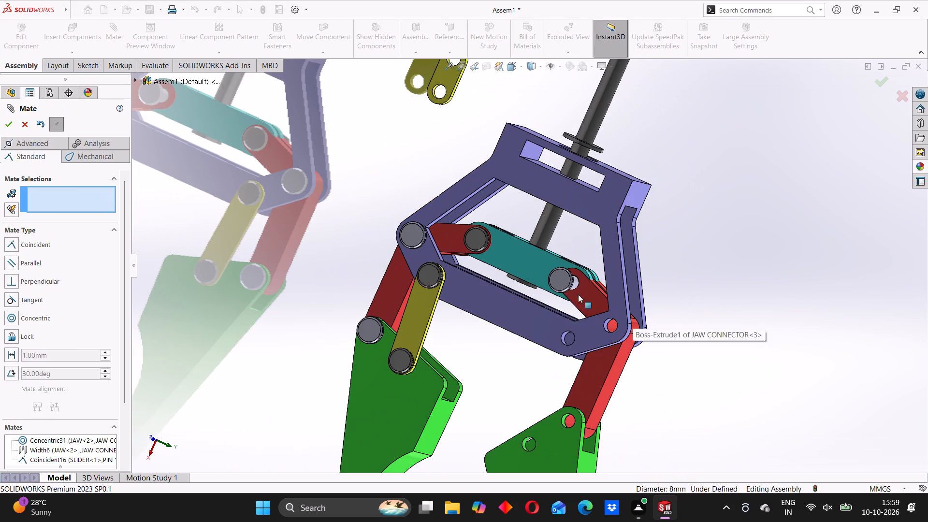
middle_click_drag(618, 277, 560, 330)
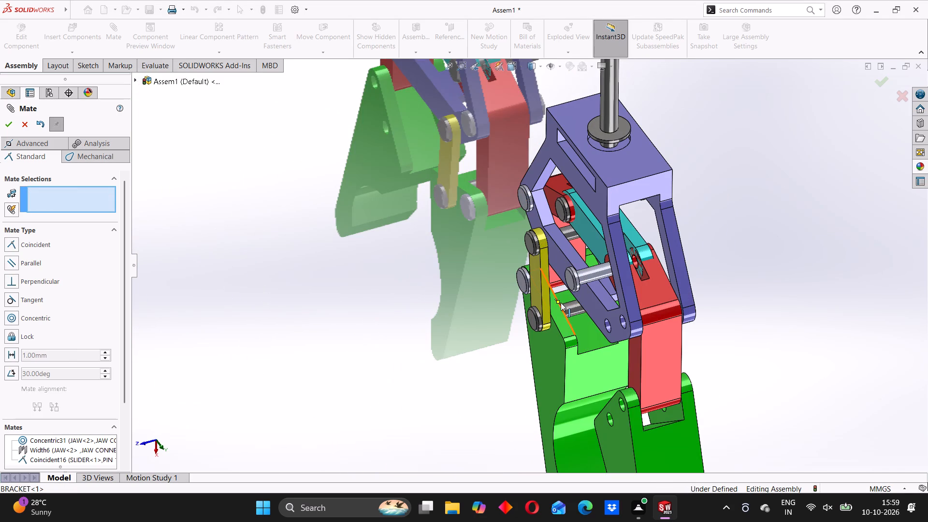
left_click_drag(570, 278, 622, 247)
middle_click_drag(638, 273, 620, 295)
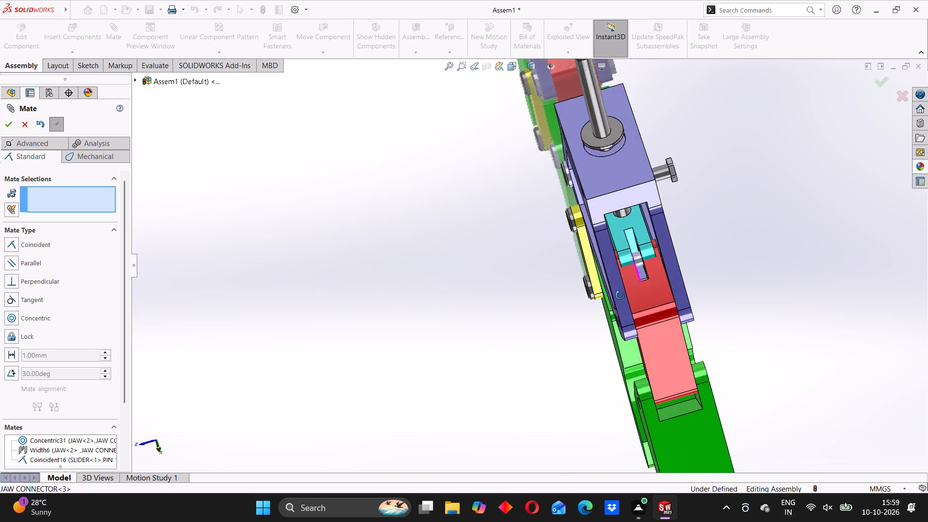
middle_click_drag(620, 295, 594, 304)
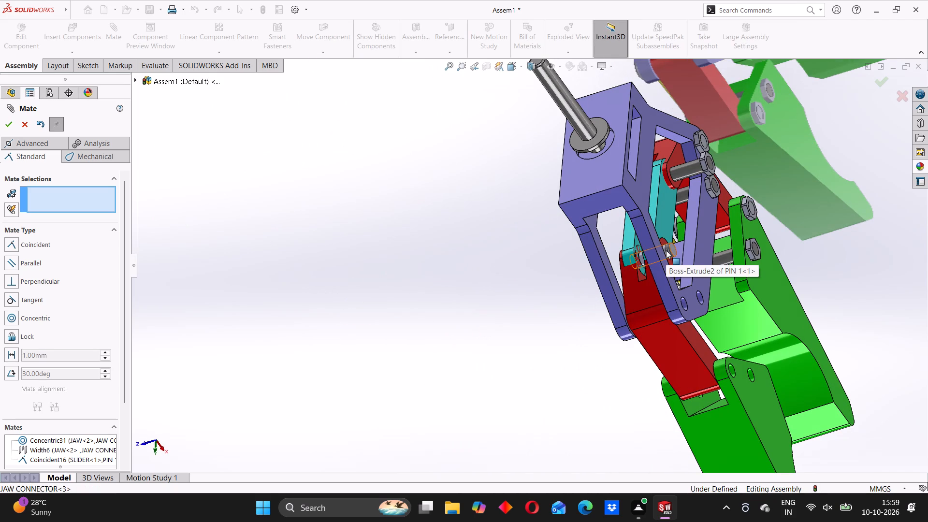
left_click(12, 127)
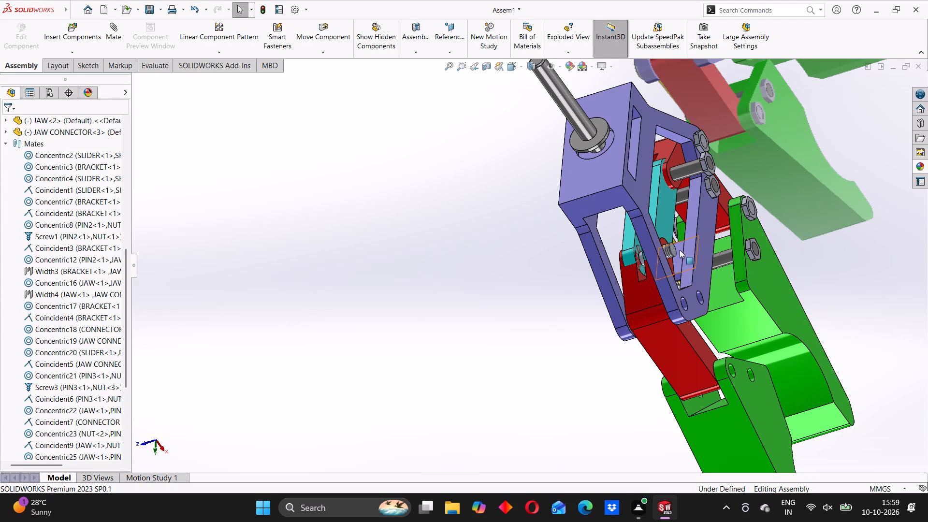
left_click_drag(670, 248, 657, 255)
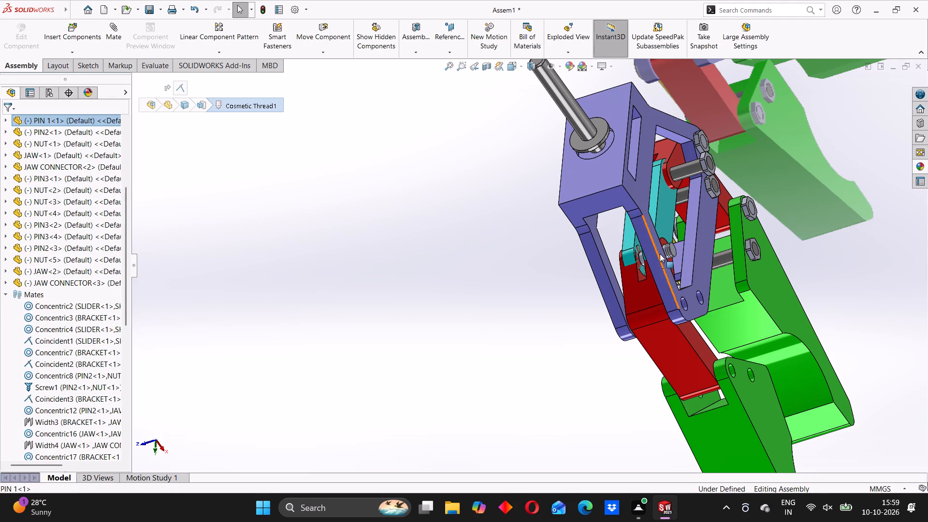
scroll(669, 251, "down", 4)
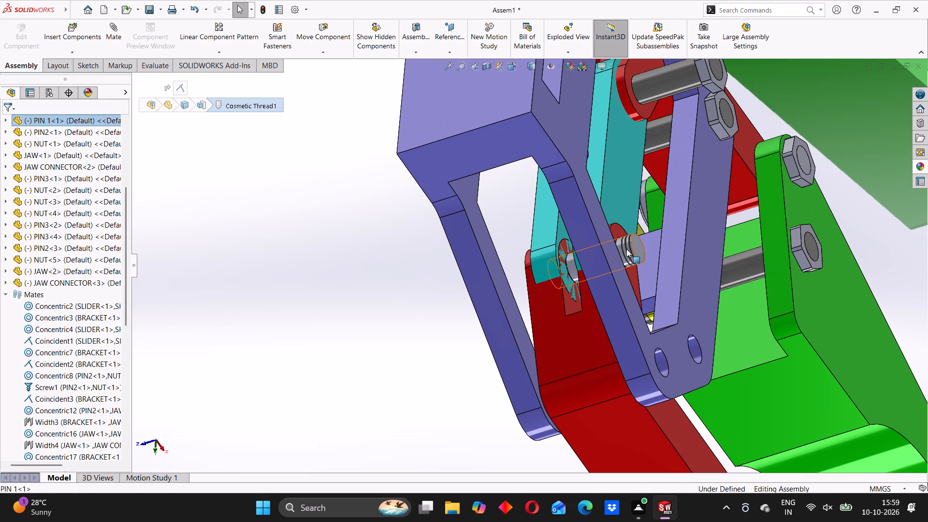
left_click_drag(626, 249, 599, 267)
scroll(543, 285, "down", 1)
middle_click_drag(511, 304, 567, 272)
scroll(431, 295, "up", 5)
left_click(250, 255)
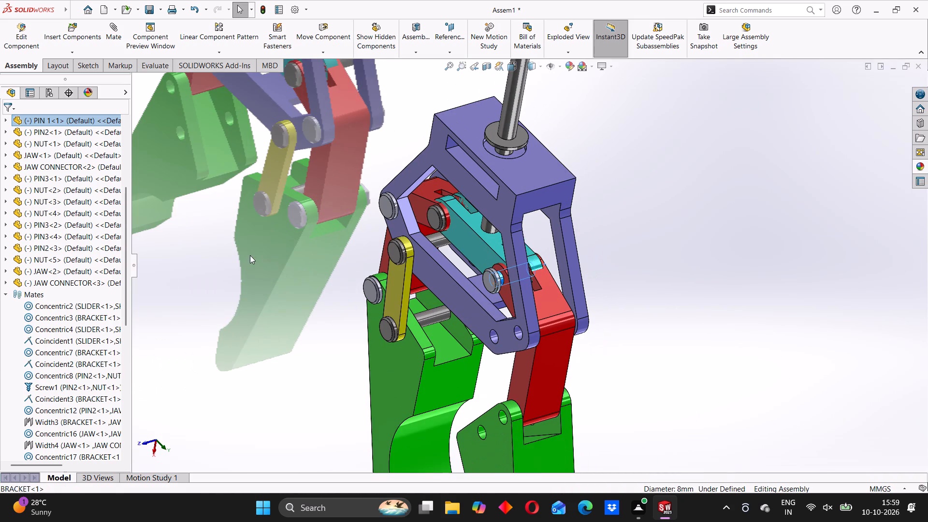
Add a Coincident mate between the JAW CONNECTOR copy's outer side face and the underside of PIN 1's head.
scroll(496, 285, "down", 6)
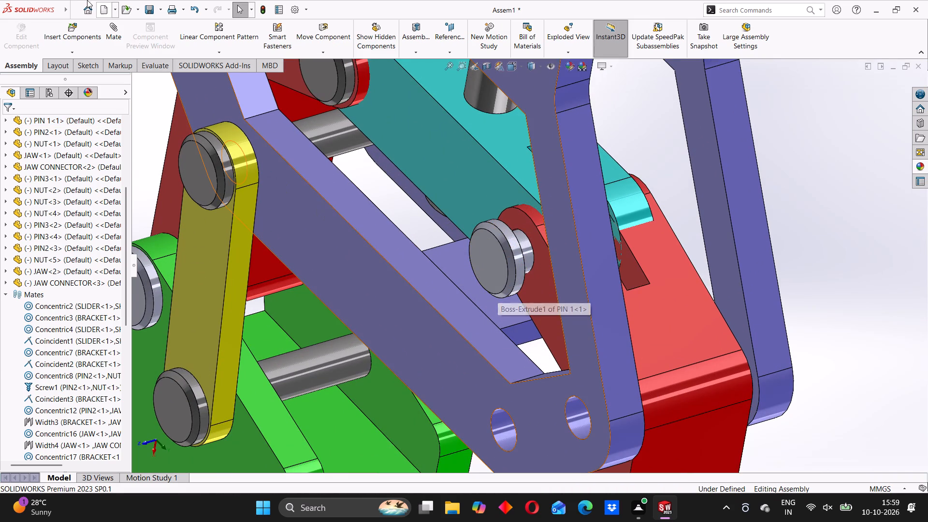
left_click(116, 36)
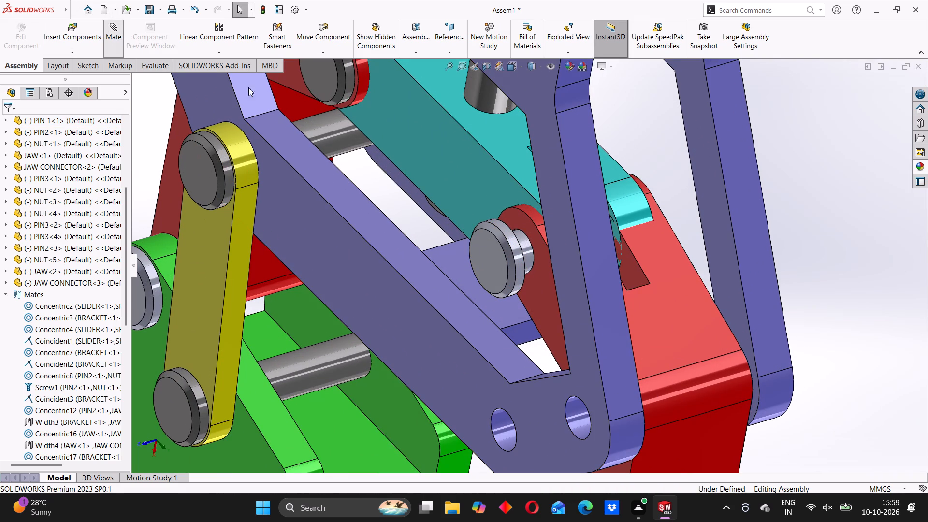
scroll(553, 252, "down", 3)
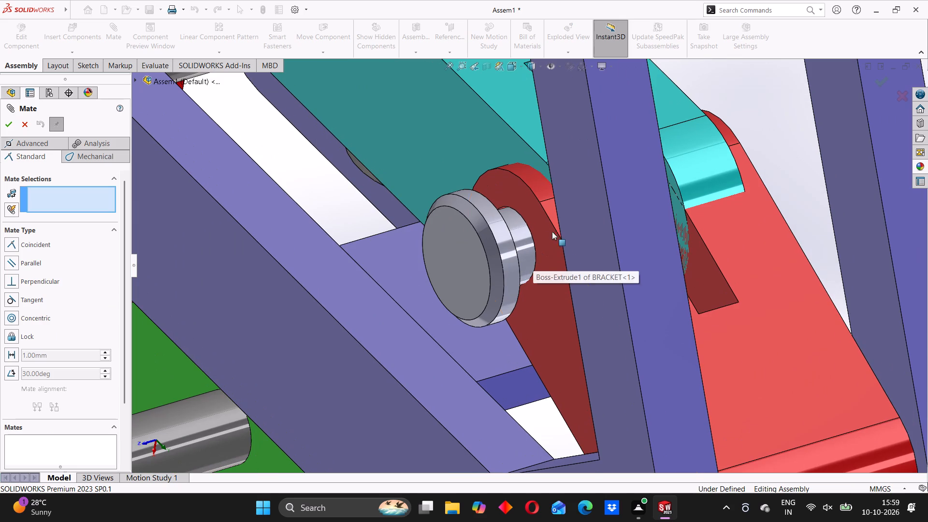
left_click(546, 233)
middle_click_drag(533, 293, 522, 298)
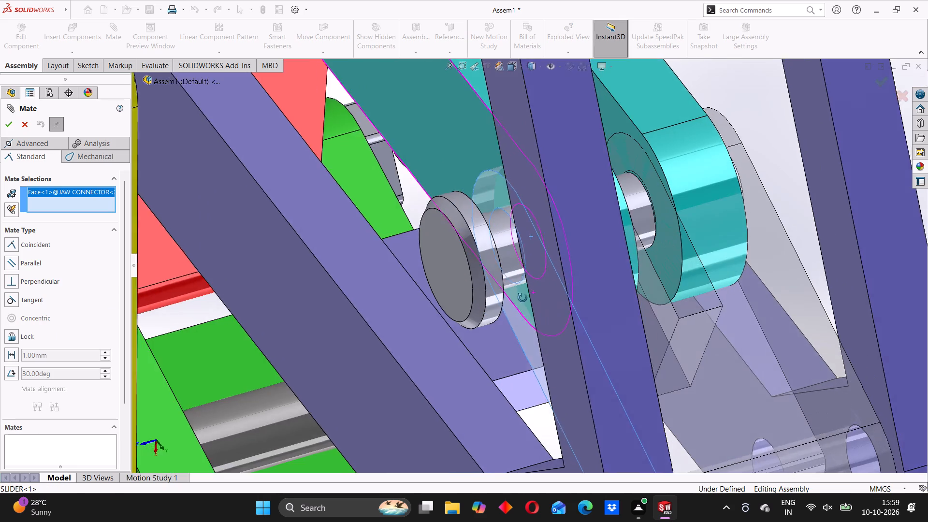
middle_click_drag(522, 298, 484, 347)
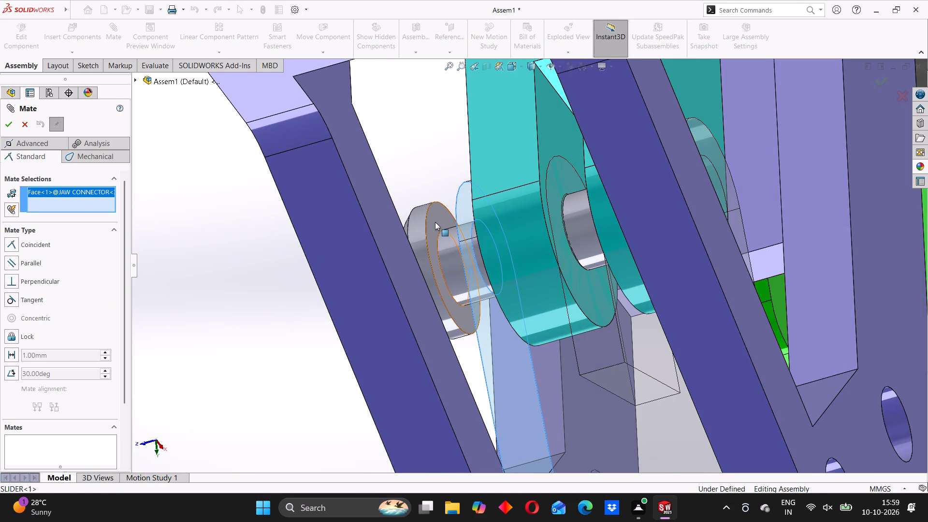
left_click(435, 222)
middle_click_drag(493, 315, 554, 298)
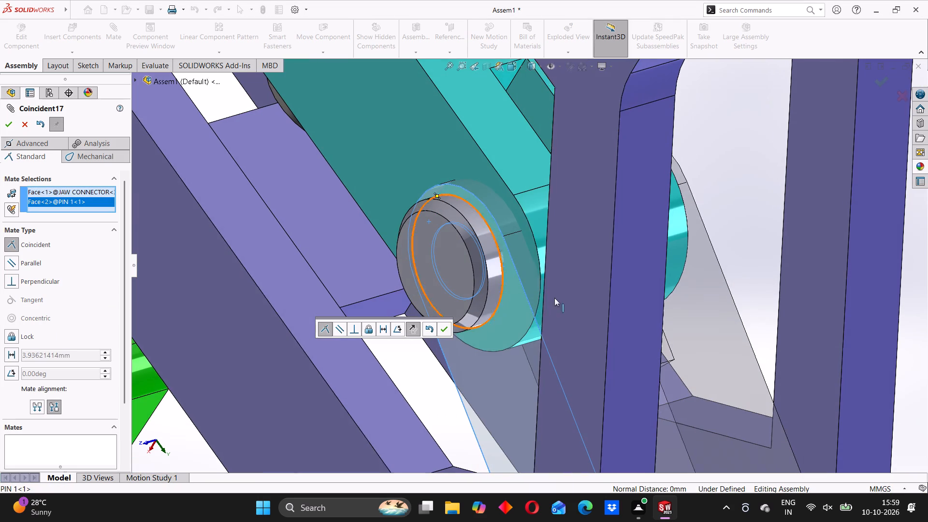
middle_click_drag(599, 248, 580, 227)
scroll(609, 259, "up", 6)
middle_click_drag(614, 264, 553, 300)
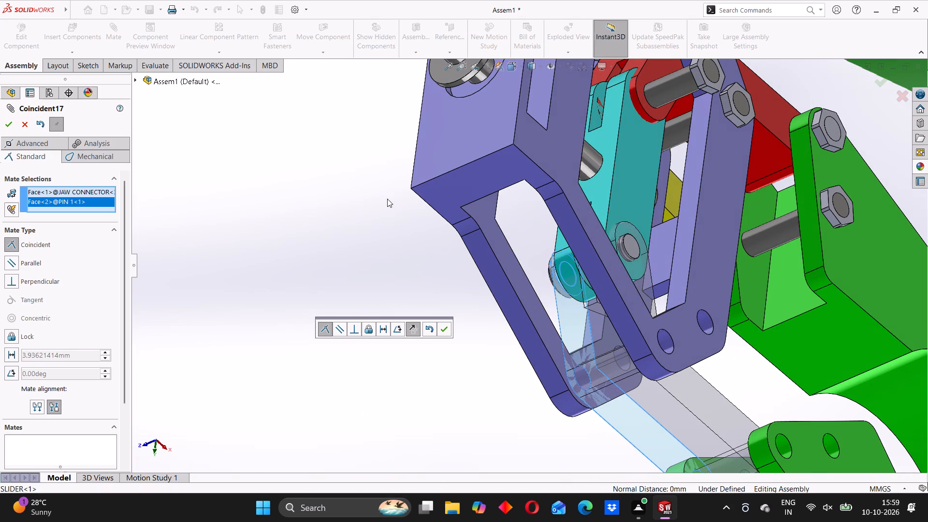
left_click(14, 126)
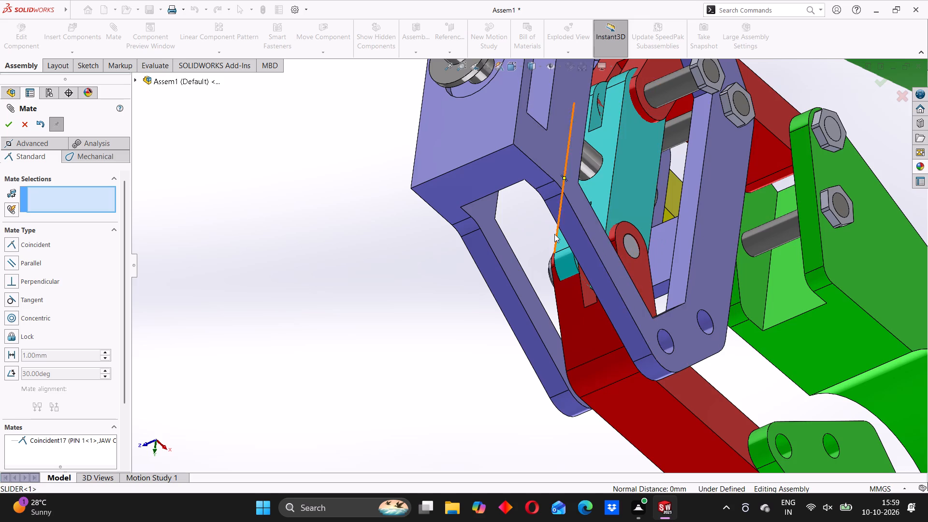
Delete the PIN3 that joins the SLIDER to the first JAW CONNECTOR.
middle_click_drag(554, 234, 642, 253)
scroll(615, 226, "up", 3)
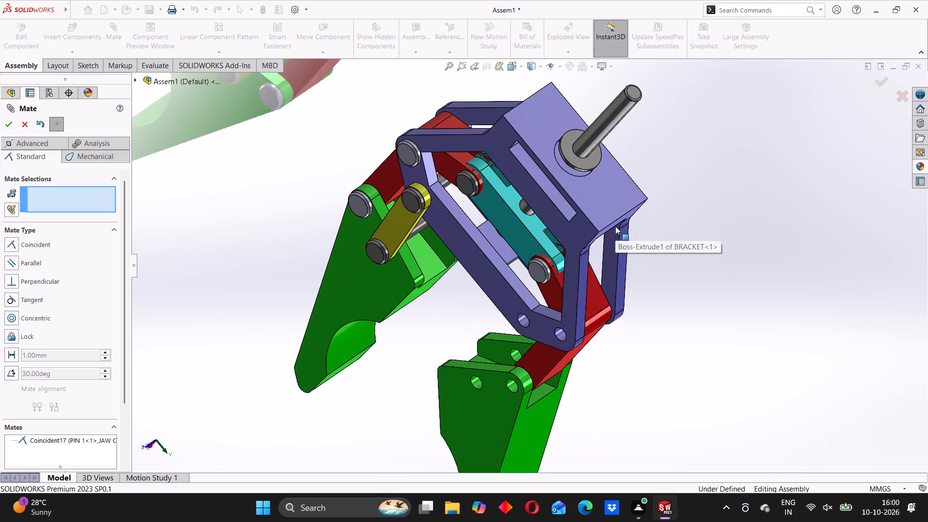
middle_click_drag(615, 226, 568, 258)
scroll(666, 133, "down", 2)
middle_click_drag(659, 161, 633, 200)
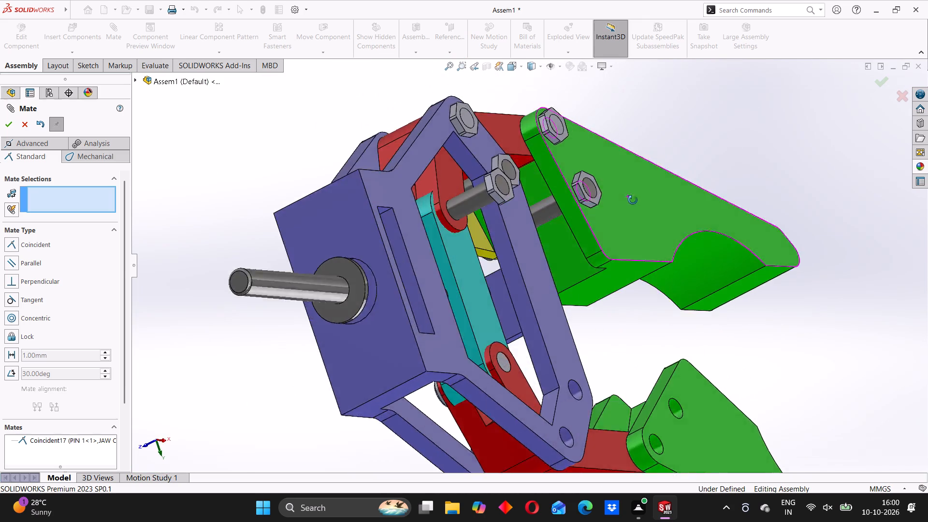
middle_click_drag(633, 200, 614, 220)
left_click(394, 235)
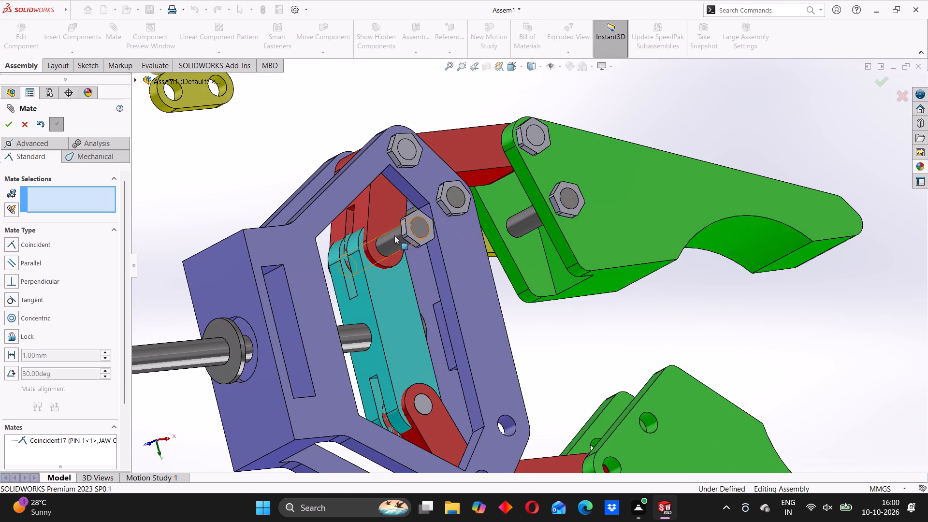
left_click(30, 125)
left_click_drag(386, 239, 392, 239)
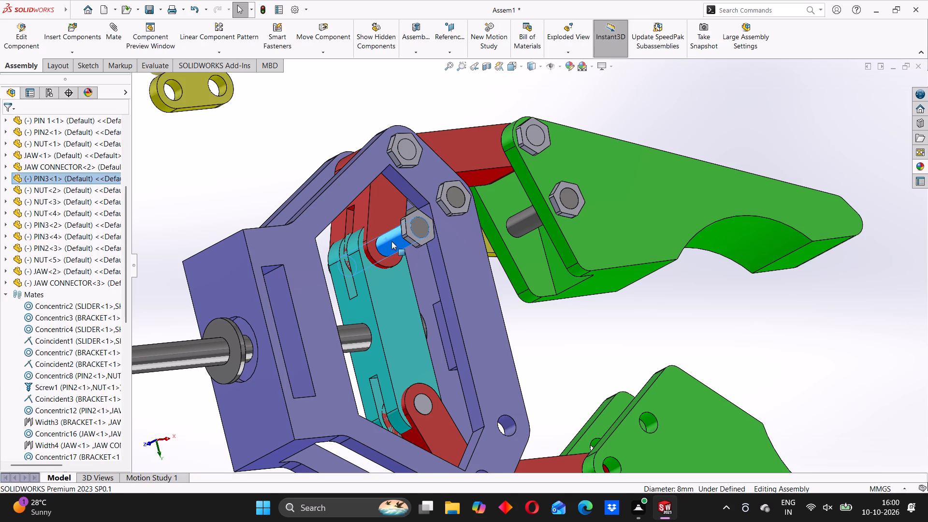
right_click(391, 235)
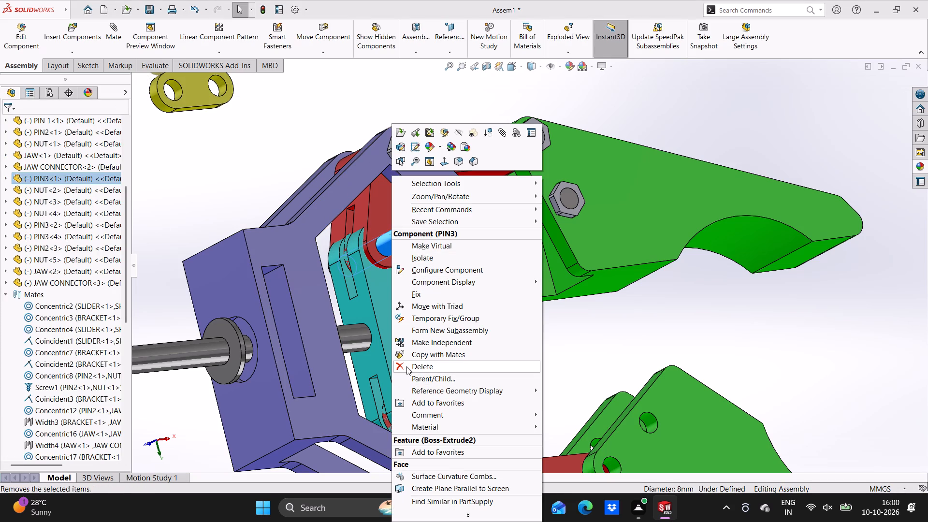
left_click(406, 365)
left_click(539, 188)
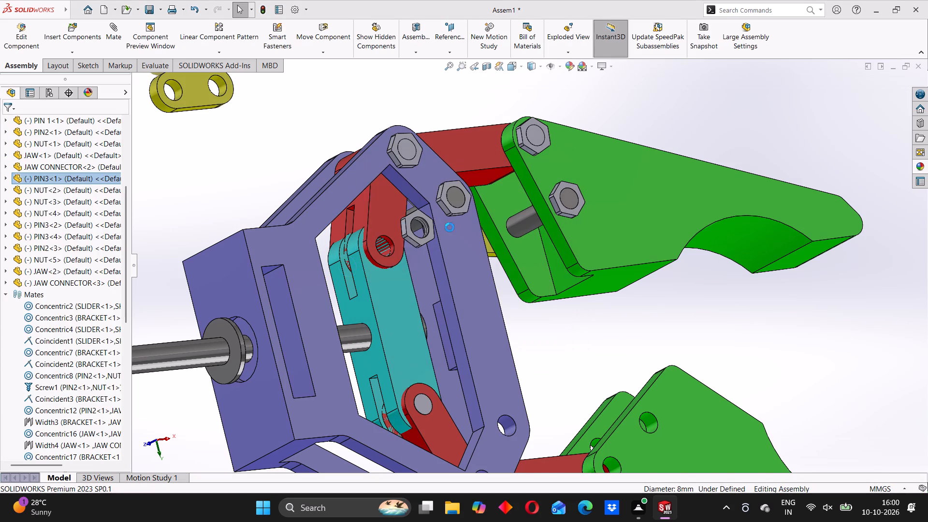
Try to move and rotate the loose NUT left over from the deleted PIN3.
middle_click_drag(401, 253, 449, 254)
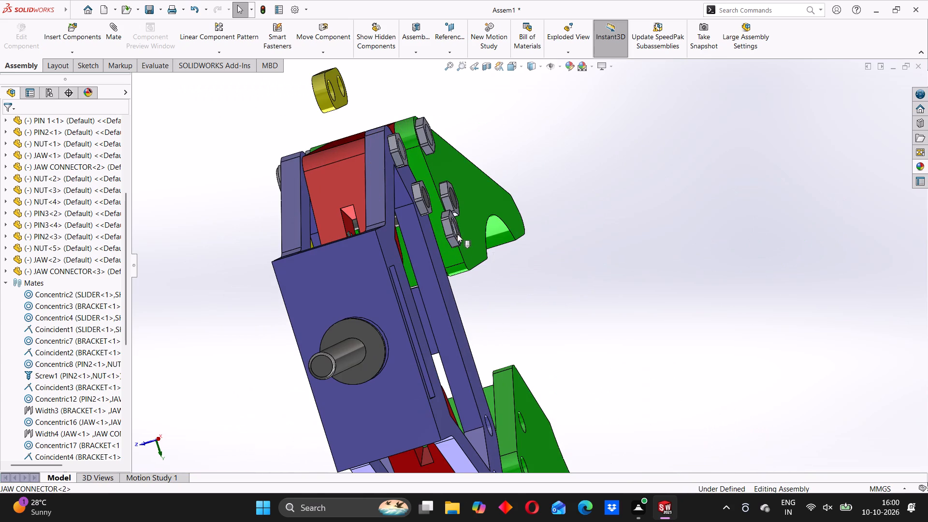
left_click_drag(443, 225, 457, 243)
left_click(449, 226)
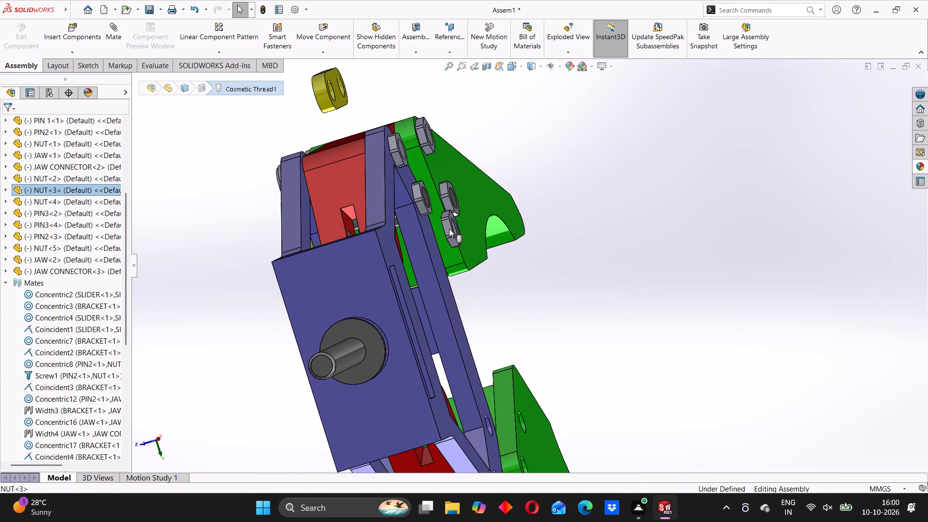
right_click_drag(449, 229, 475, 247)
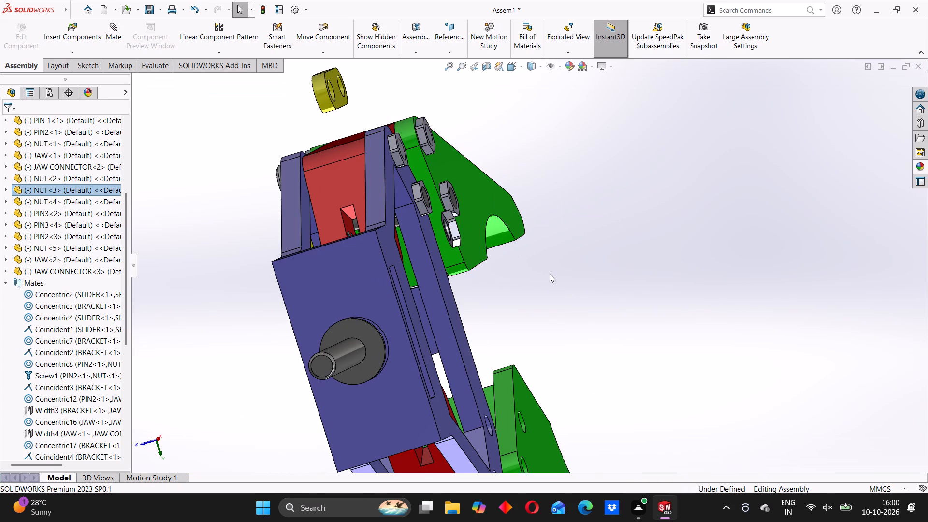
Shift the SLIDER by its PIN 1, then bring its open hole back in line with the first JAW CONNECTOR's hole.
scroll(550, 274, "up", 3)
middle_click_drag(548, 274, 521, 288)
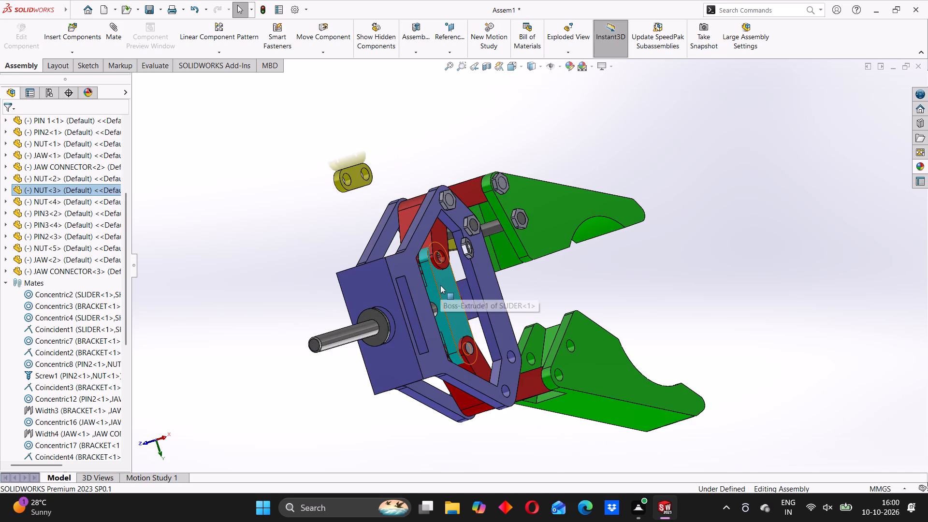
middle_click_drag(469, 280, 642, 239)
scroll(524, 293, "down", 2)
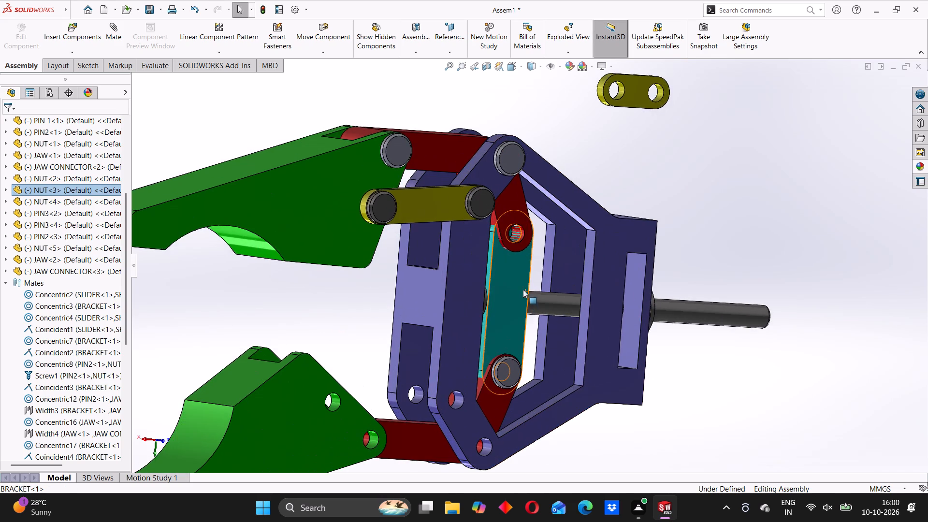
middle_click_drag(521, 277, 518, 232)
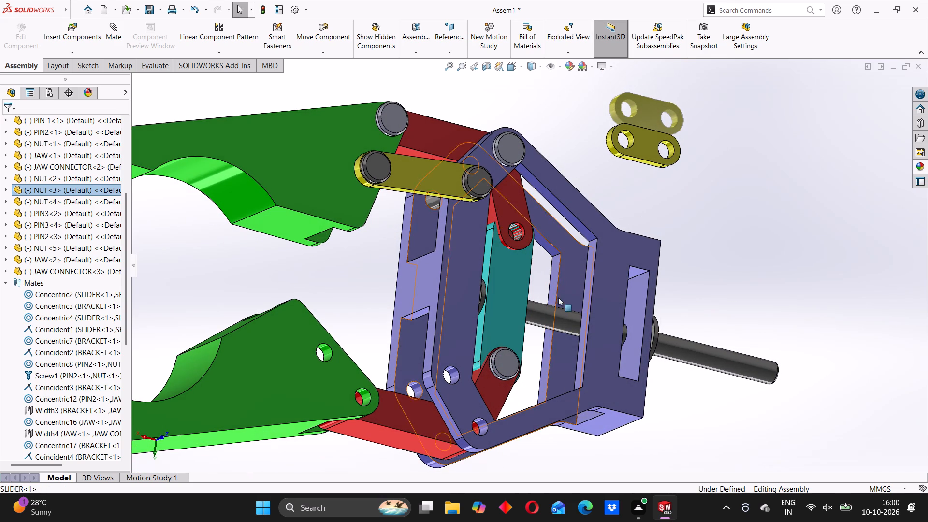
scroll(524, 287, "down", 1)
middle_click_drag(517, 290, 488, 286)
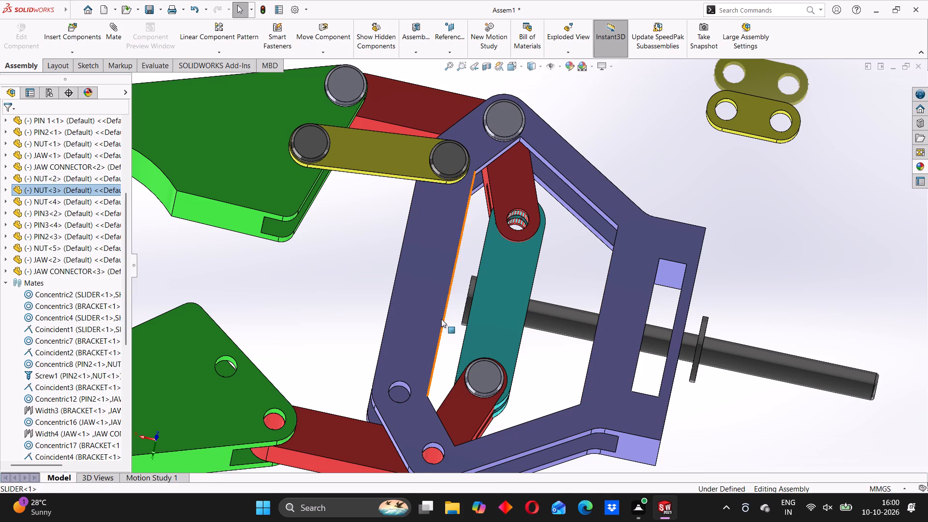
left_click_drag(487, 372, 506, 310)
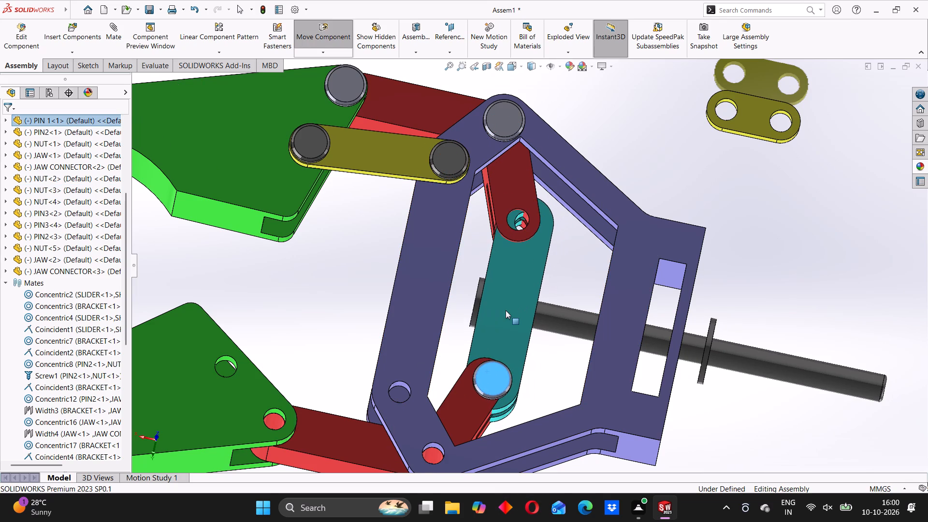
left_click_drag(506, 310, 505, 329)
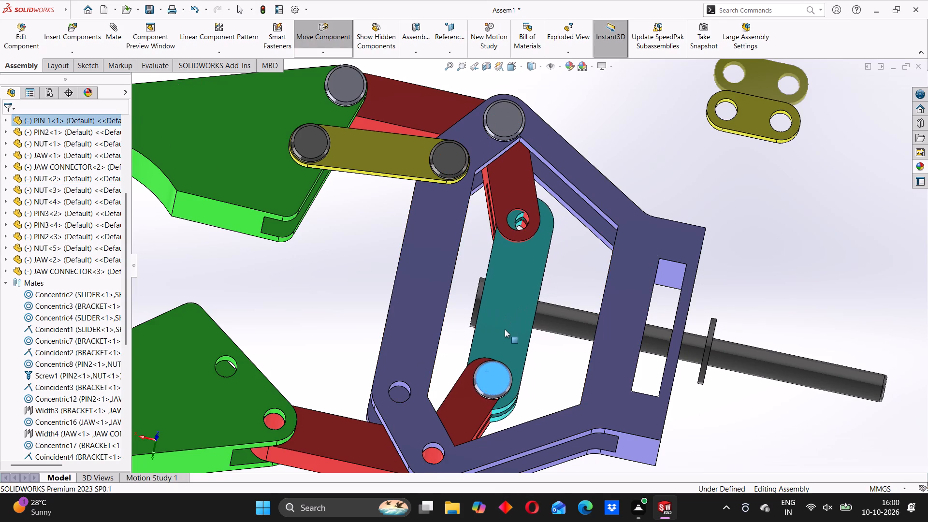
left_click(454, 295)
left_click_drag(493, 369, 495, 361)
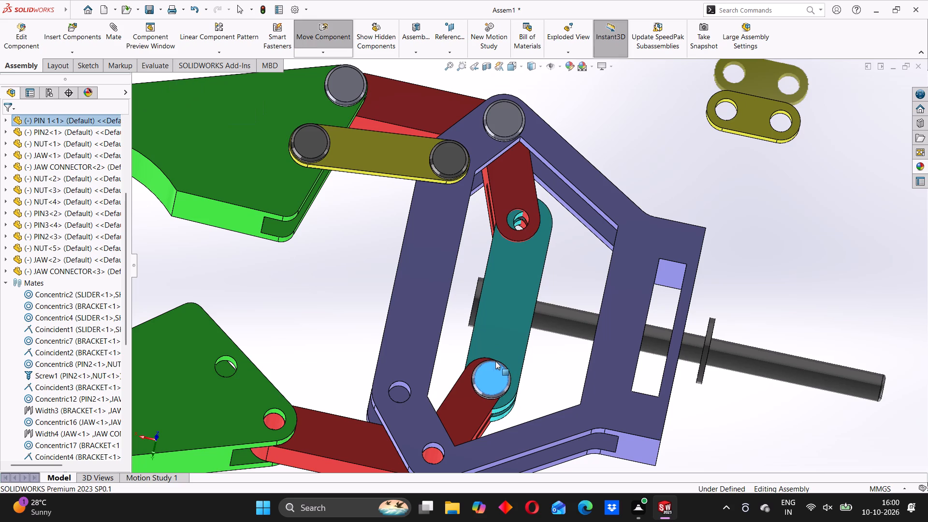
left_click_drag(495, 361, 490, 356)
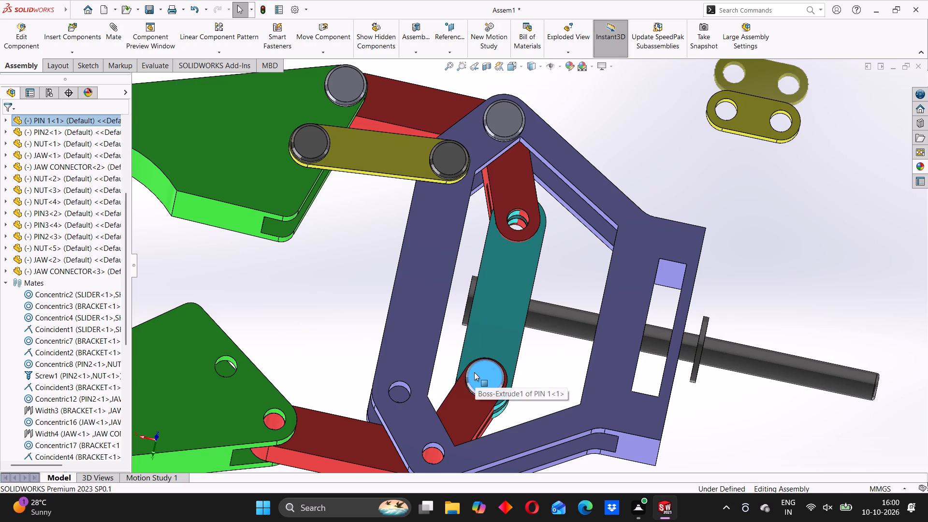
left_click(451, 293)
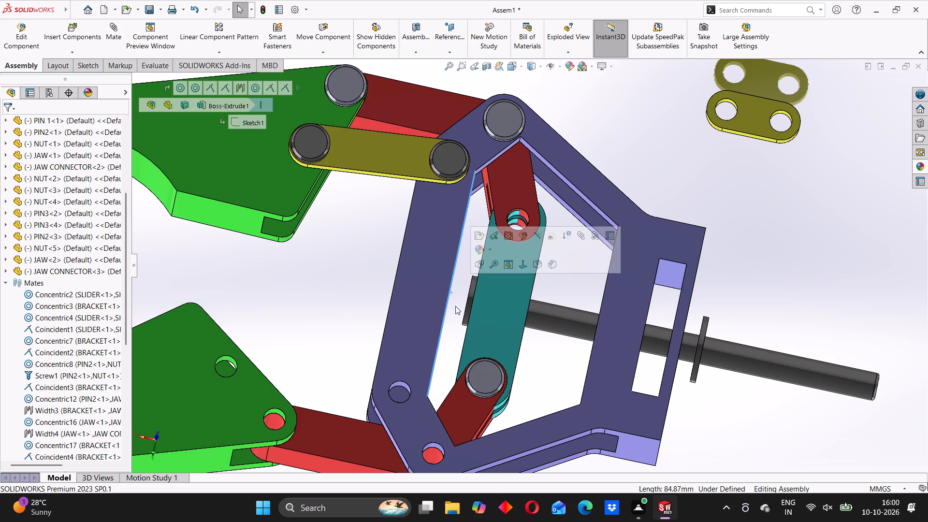
Place a copy of PIN 1 in the open space beside the BRACKET.
scroll(546, 364, "up", 3)
middle_click_drag(547, 378, 500, 352)
left_click(422, 292)
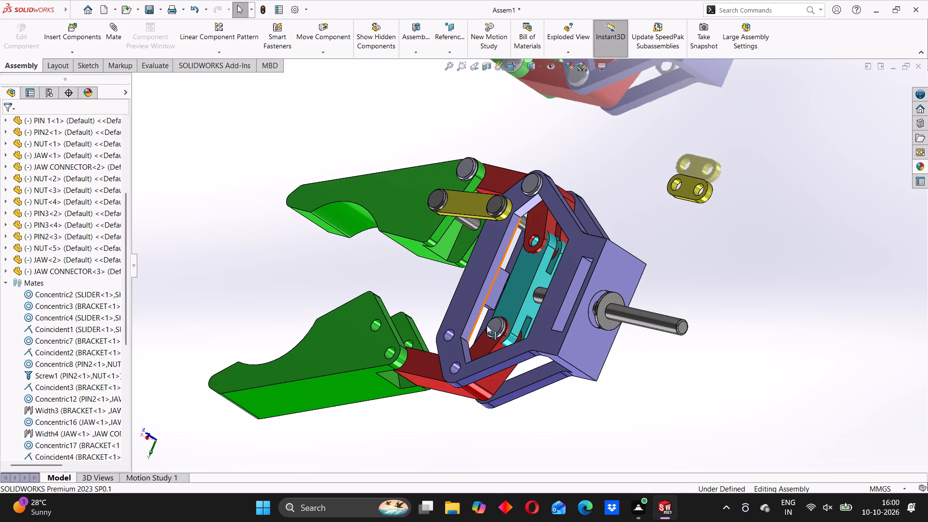
left_click_drag(493, 327, 722, 276, "ctrl")
scroll(633, 261, "down", 2)
scroll(656, 253, "up", 2)
middle_click_drag(665, 263, 693, 294)
scroll(424, 297, "down", 2)
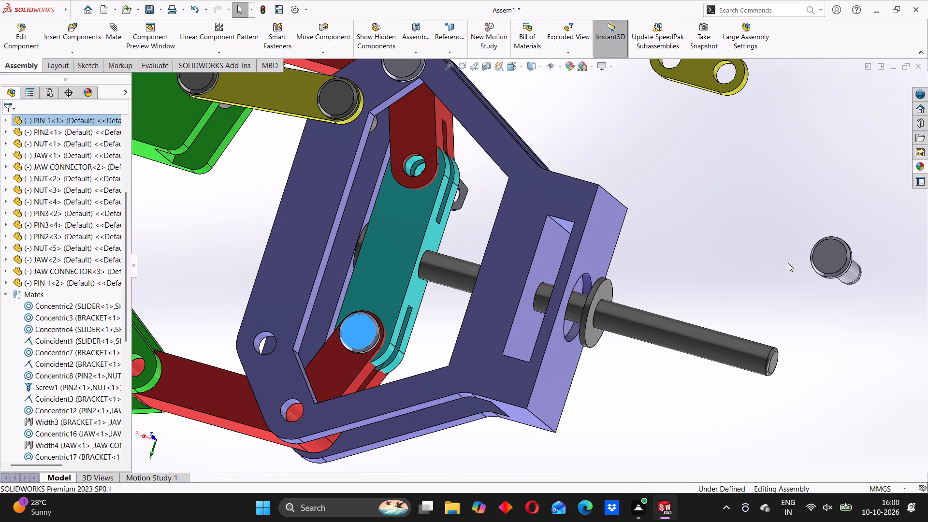
Add a concentric mate between the loose PIN 1's cylindrical shank and the slider's upper hole.
middle_click_drag(852, 271, 808, 246)
left_click(845, 266)
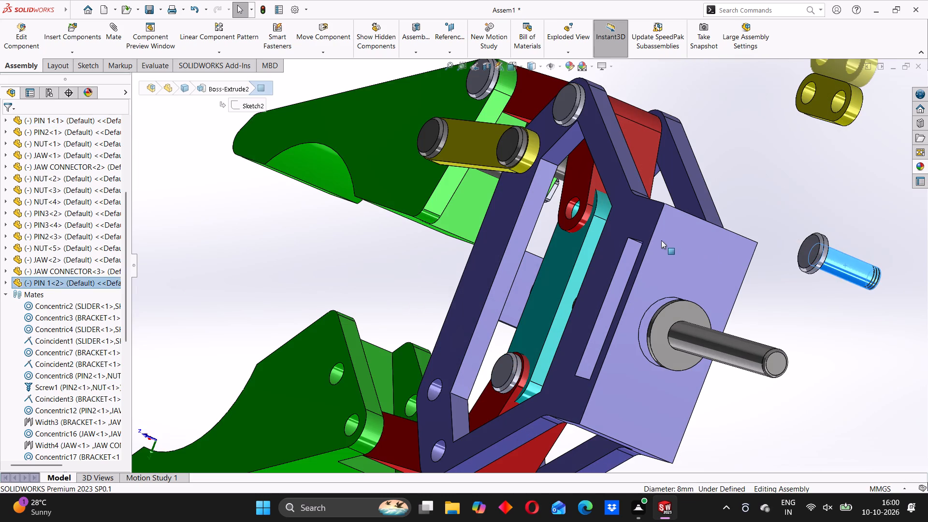
middle_click_drag(558, 221, 586, 258)
left_click(116, 32)
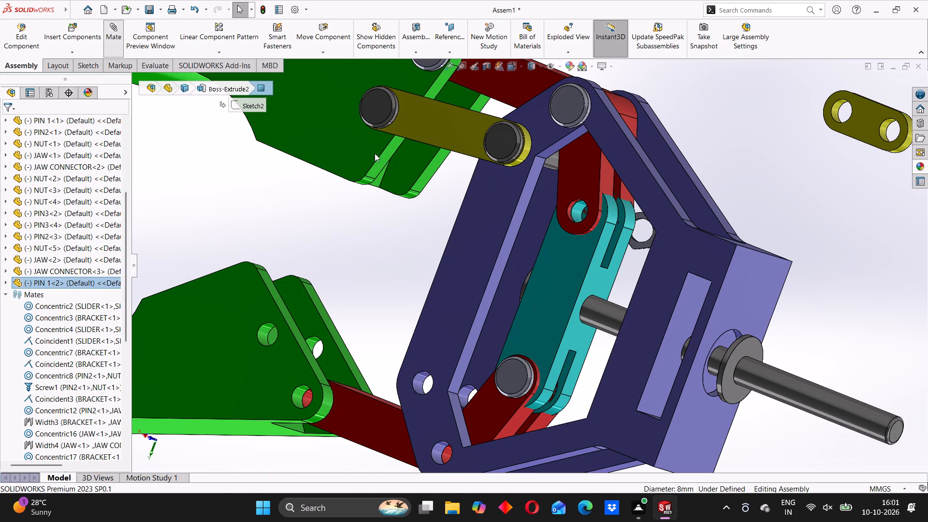
scroll(579, 213, "down", 6)
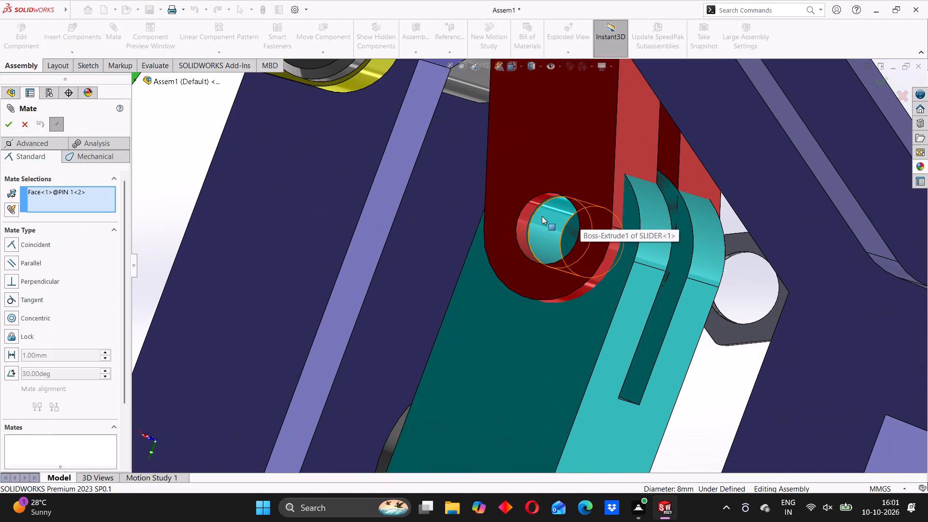
left_click(542, 216)
left_click(705, 198)
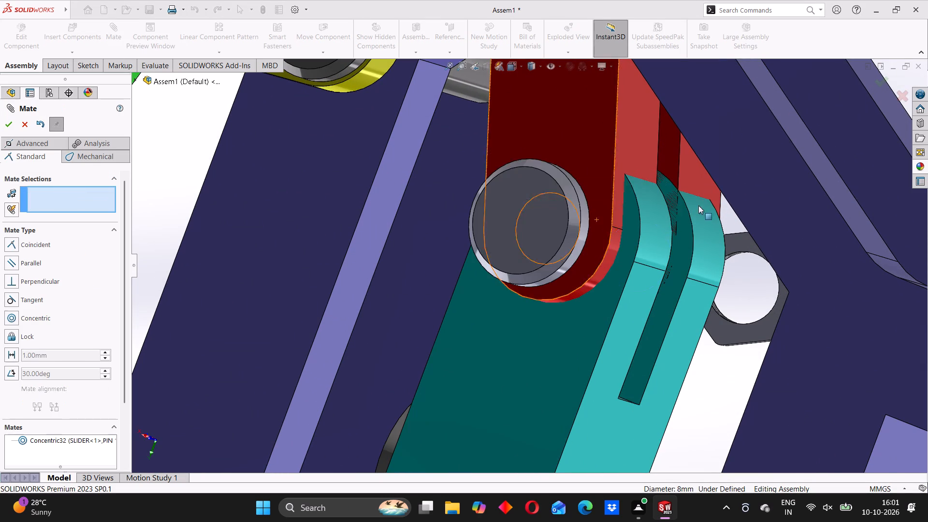
Add a coincident mate between the upper red jaw connector's outer face and the underside of the newly placed pin's head.
middle_click_drag(605, 243, 569, 257)
middle_click_drag(567, 246, 522, 268)
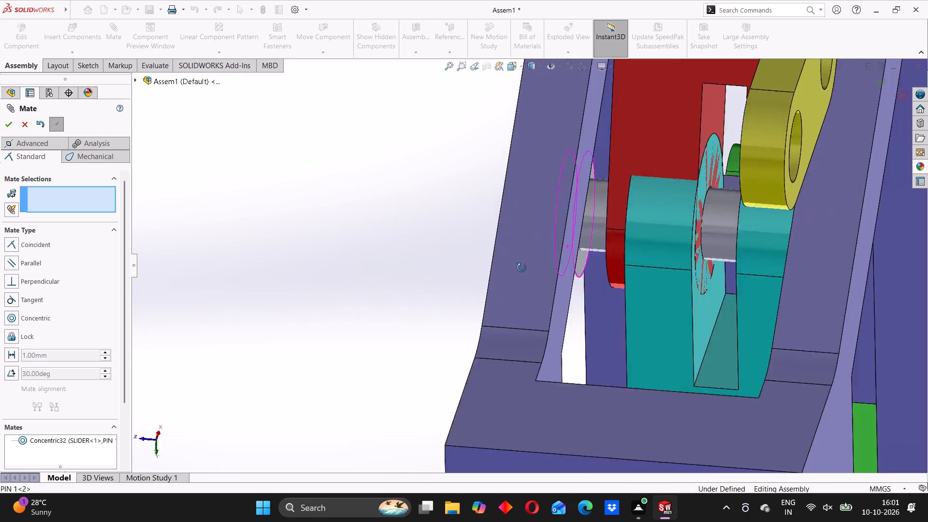
middle_click_drag(522, 268, 505, 294)
scroll(562, 168, "down", 3)
middle_click_drag(600, 195, 596, 250)
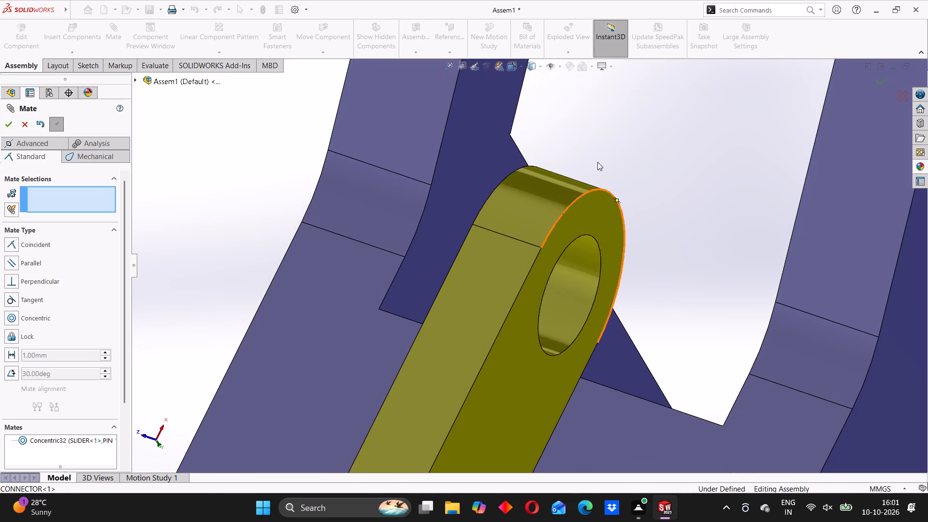
scroll(606, 150, "up", 3)
middle_click_drag(602, 156, 630, 99)
middle_click_drag(552, 164, 586, 149)
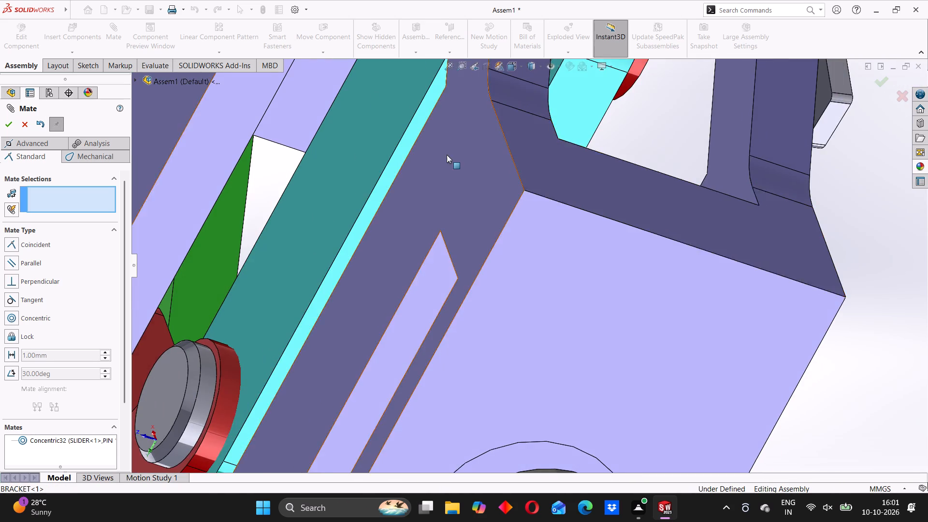
scroll(449, 150, "up", 3)
scroll(458, 224, "up", 3)
scroll(493, 132, "down", 7)
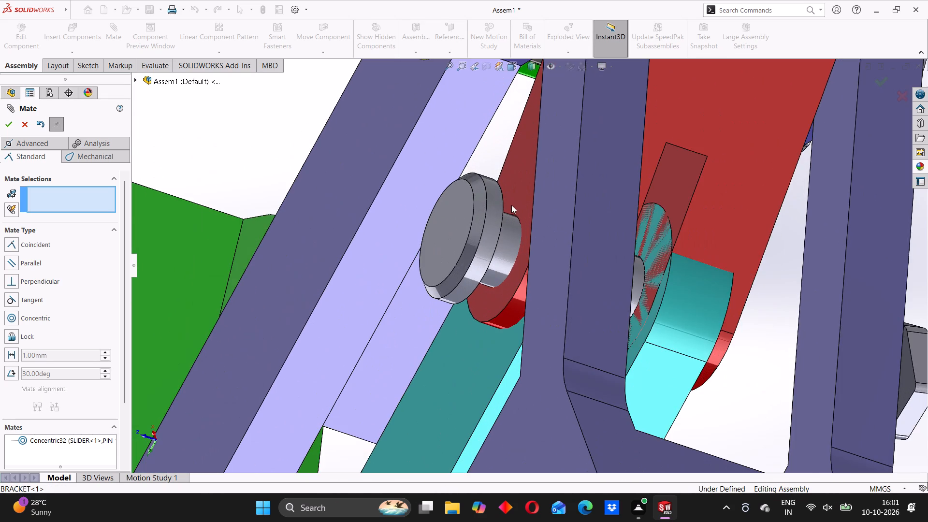
middle_click_drag(511, 205, 523, 225)
left_click(552, 221)
middle_click_drag(514, 264, 475, 290)
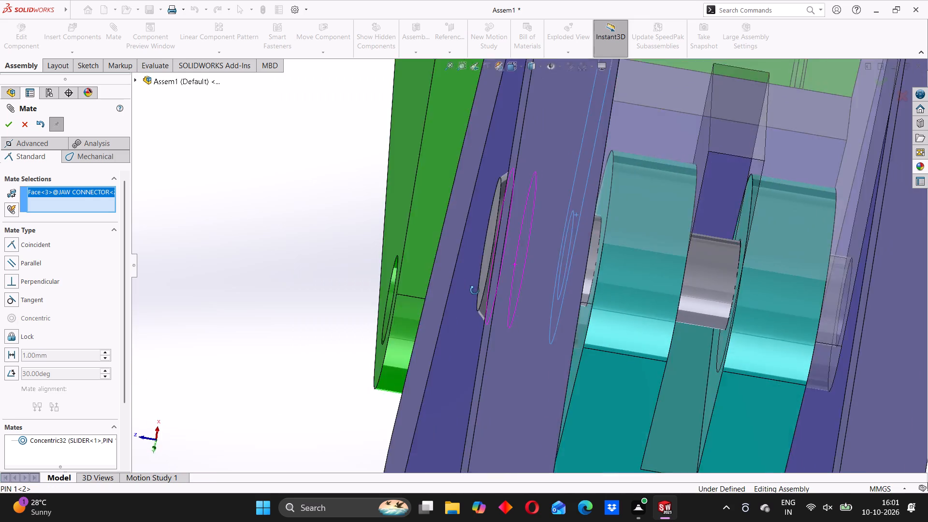
middle_click_drag(475, 290, 455, 307)
left_click(538, 217)
scroll(659, 268, "up", 1)
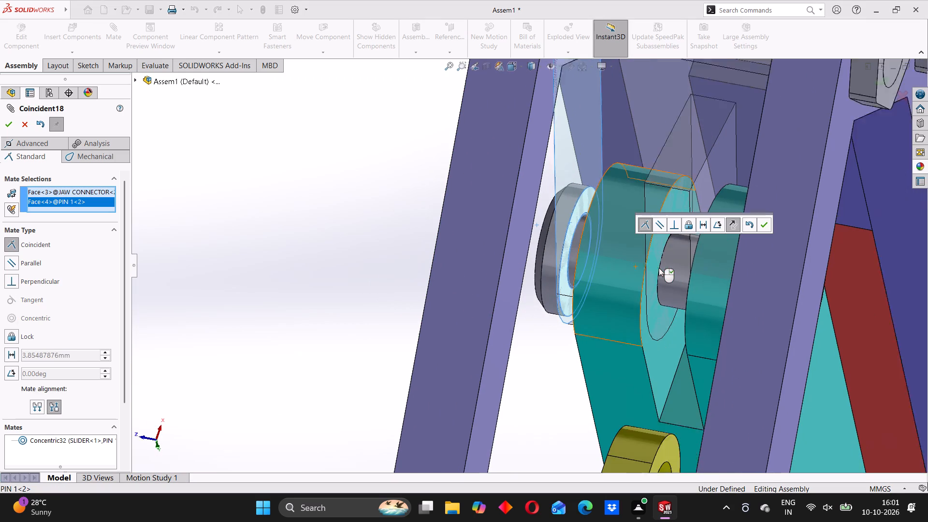
scroll(659, 268, "up", 2)
left_click(764, 225)
Move the loose nut away from the jaw linkage into free space beside the gripper.
scroll(636, 286, "up", 3)
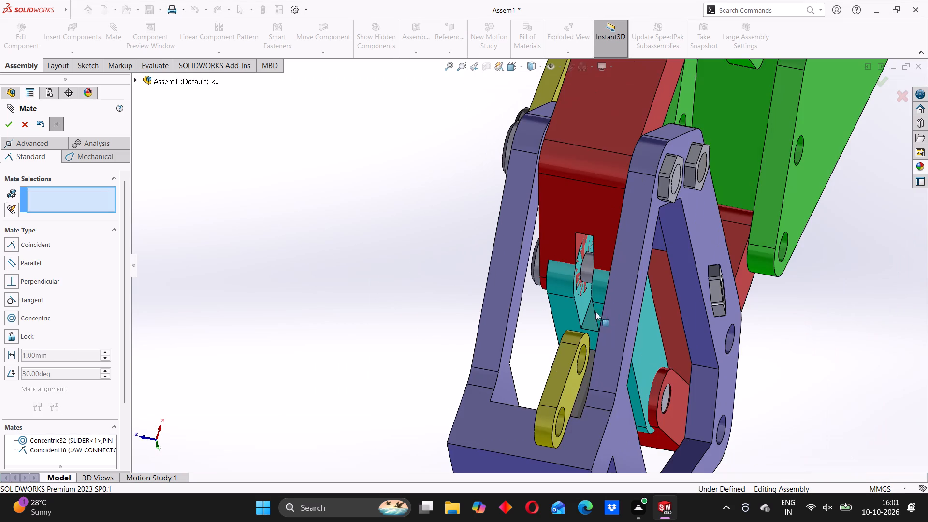
middle_click_drag(574, 315, 648, 164)
middle_click_drag(600, 340, 569, 244)
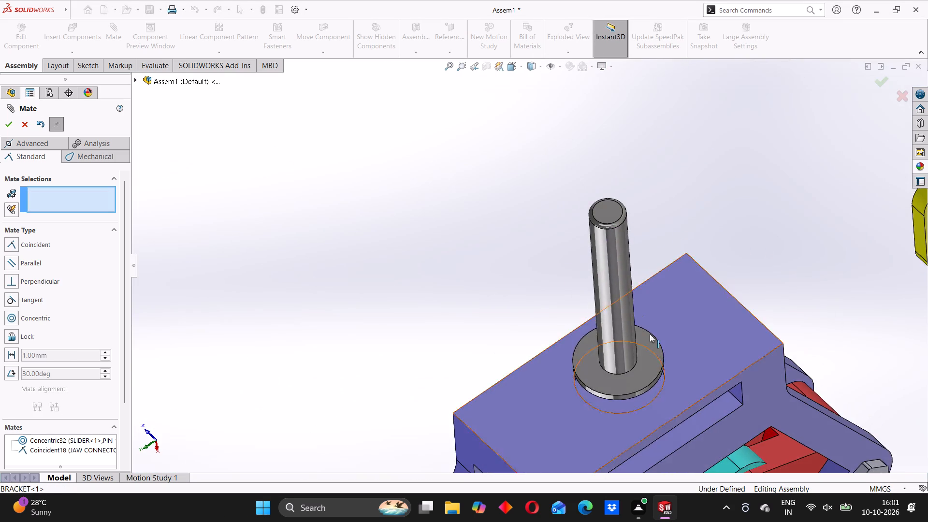
scroll(664, 349, "up", 6)
middle_click_drag(626, 370, 643, 405)
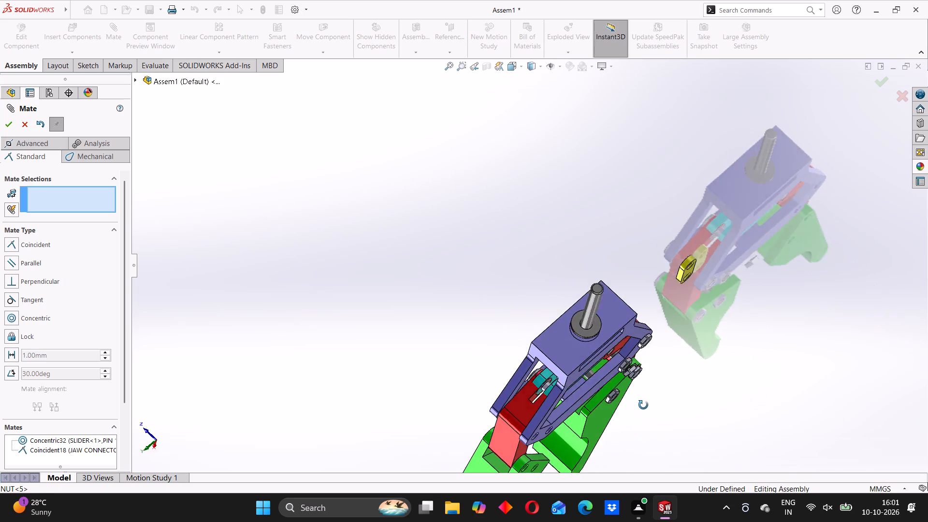
middle_click_drag(643, 405, 646, 408)
left_click_drag(640, 373, 536, 375)
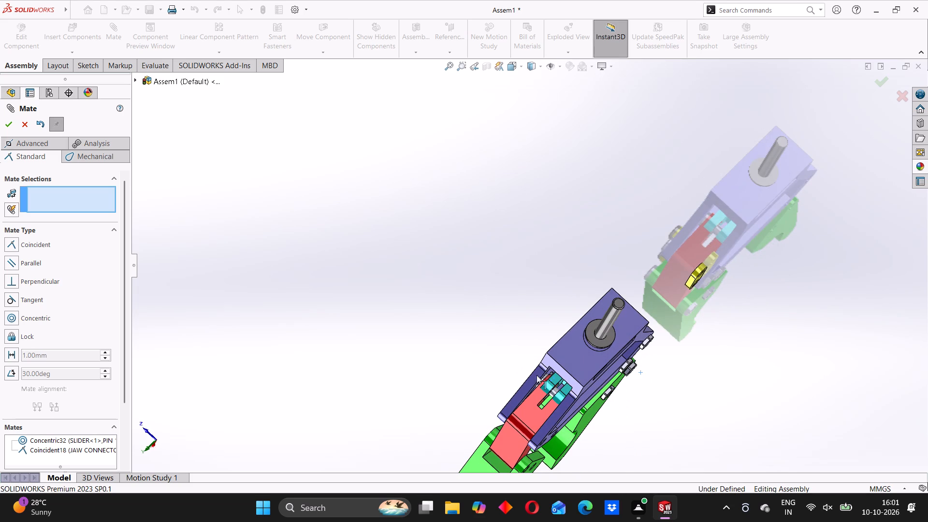
left_click_drag(536, 375, 469, 298)
scroll(495, 291, "down", 3)
middle_click_drag(513, 313, 569, 367)
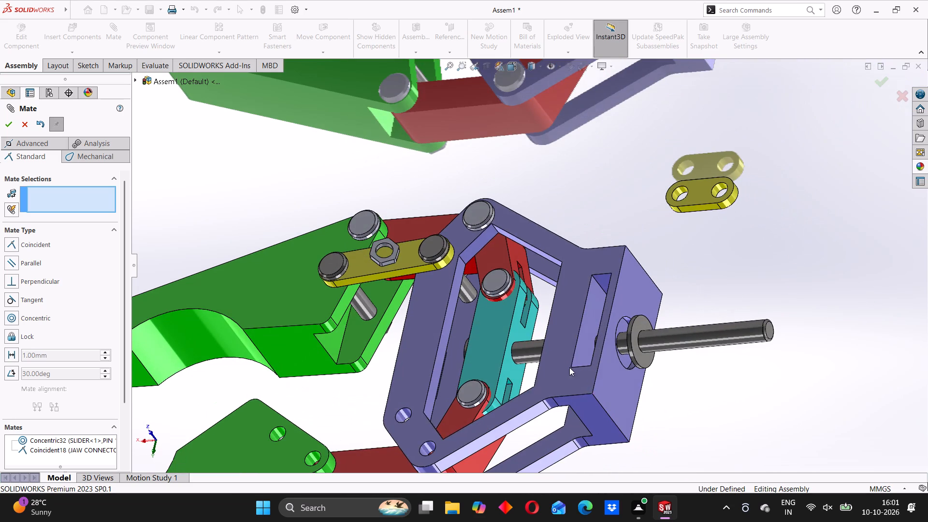
left_click(350, 387)
scroll(416, 378, "up", 3)
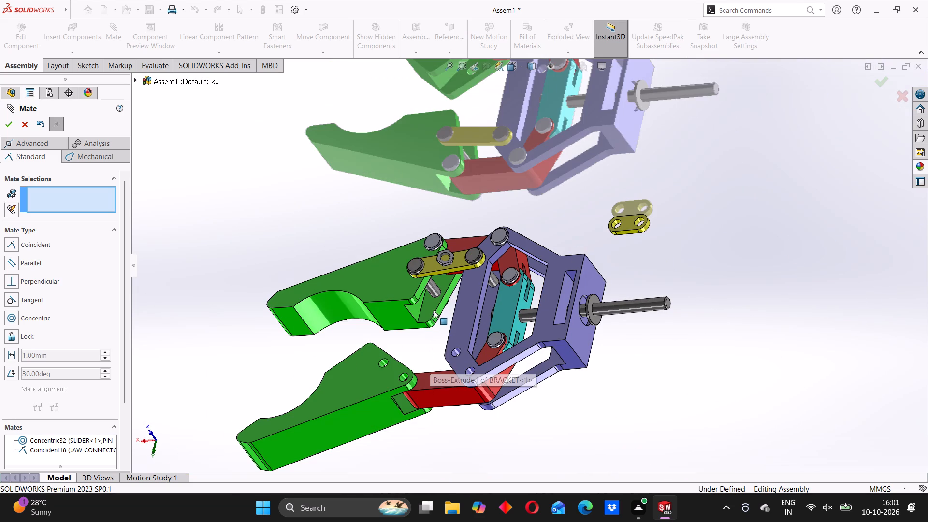
scroll(439, 284, "up", 3)
middle_click_drag(445, 297, 498, 333)
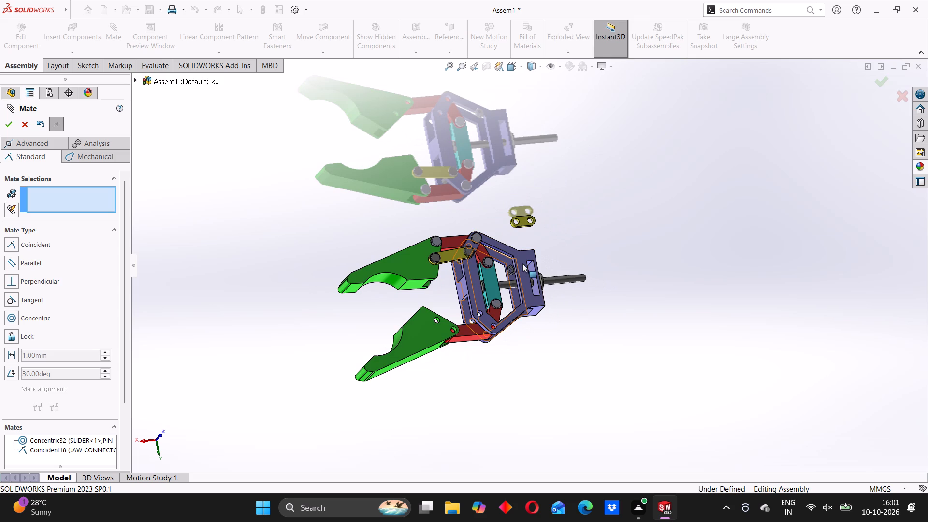
left_click_drag(511, 273, 592, 199)
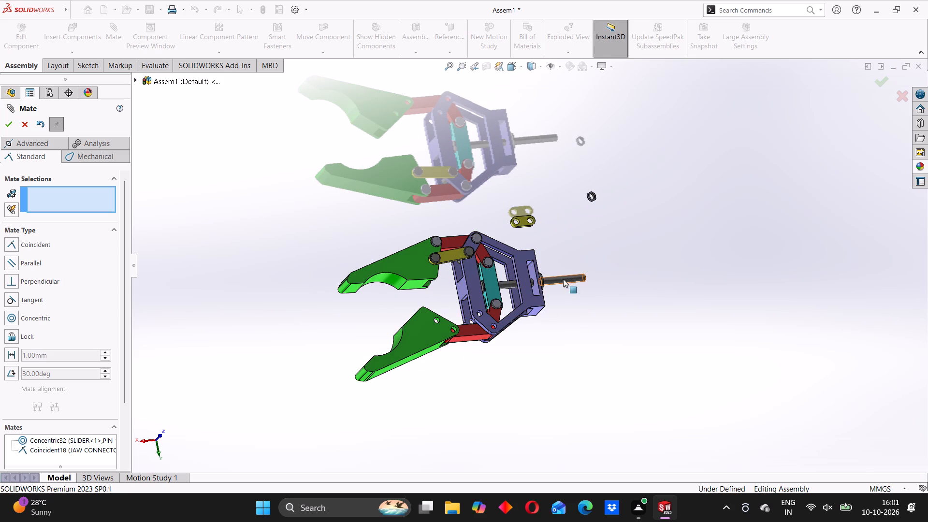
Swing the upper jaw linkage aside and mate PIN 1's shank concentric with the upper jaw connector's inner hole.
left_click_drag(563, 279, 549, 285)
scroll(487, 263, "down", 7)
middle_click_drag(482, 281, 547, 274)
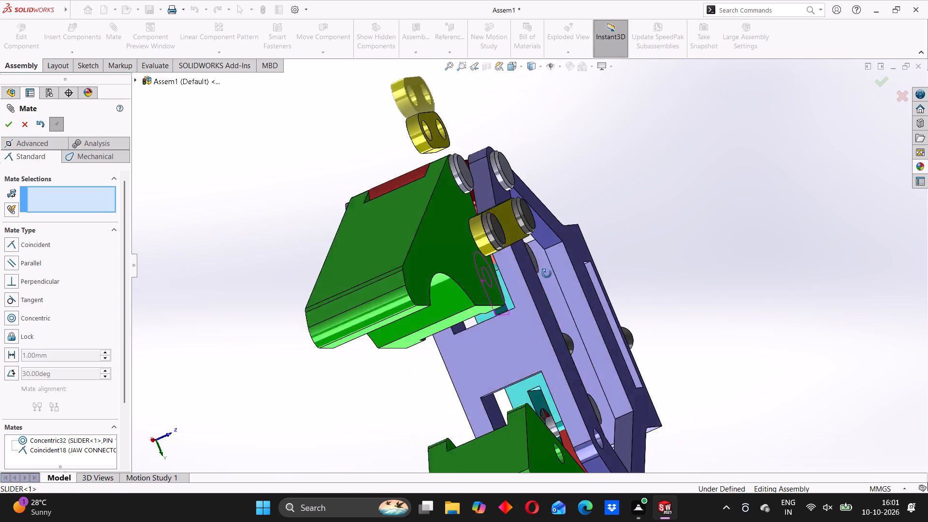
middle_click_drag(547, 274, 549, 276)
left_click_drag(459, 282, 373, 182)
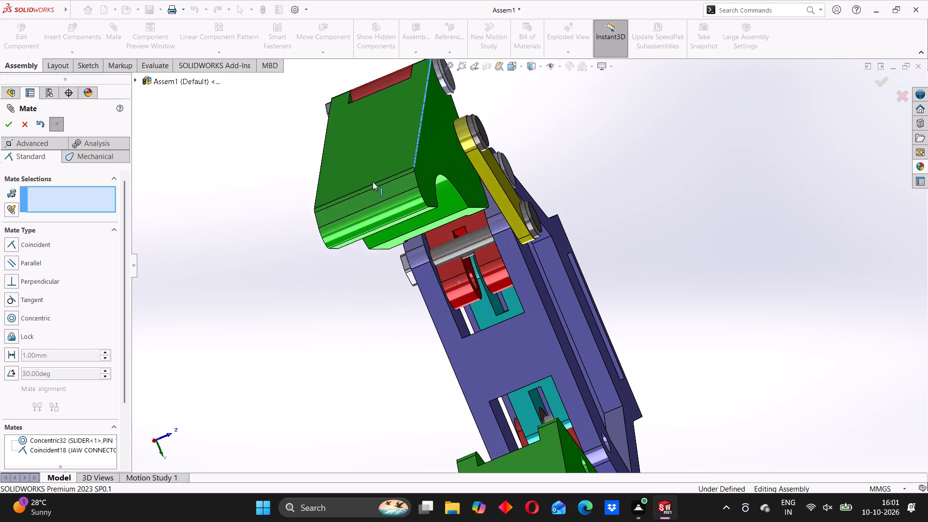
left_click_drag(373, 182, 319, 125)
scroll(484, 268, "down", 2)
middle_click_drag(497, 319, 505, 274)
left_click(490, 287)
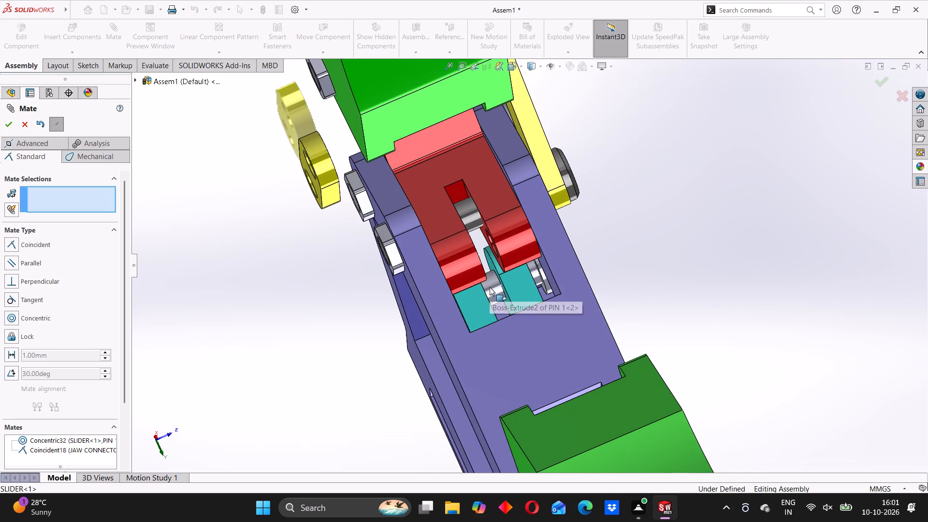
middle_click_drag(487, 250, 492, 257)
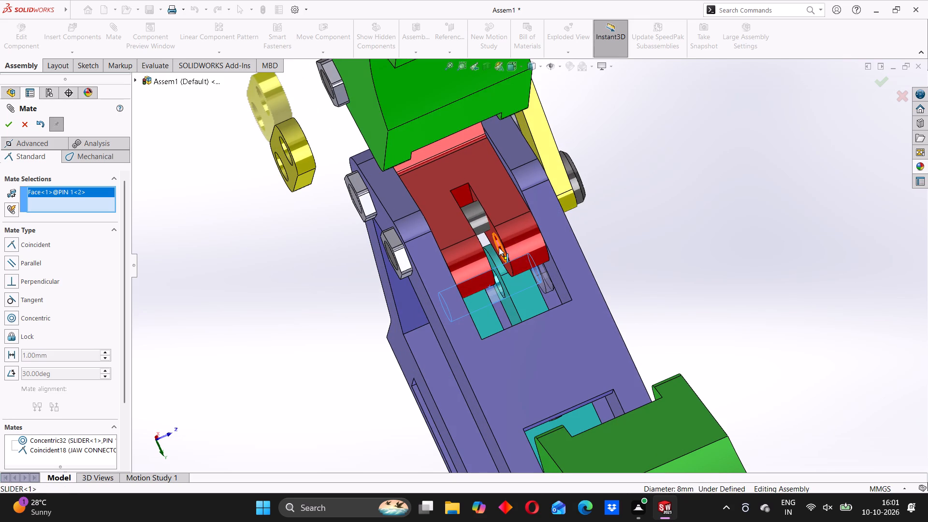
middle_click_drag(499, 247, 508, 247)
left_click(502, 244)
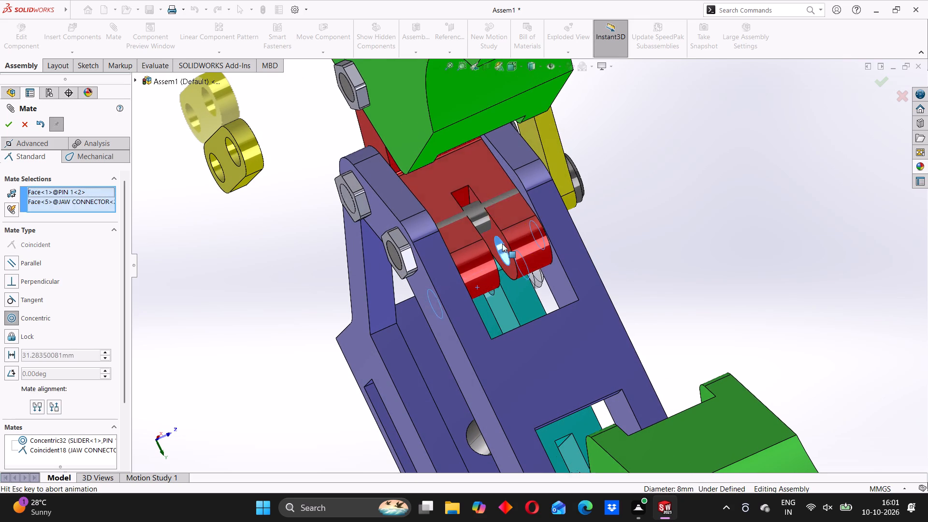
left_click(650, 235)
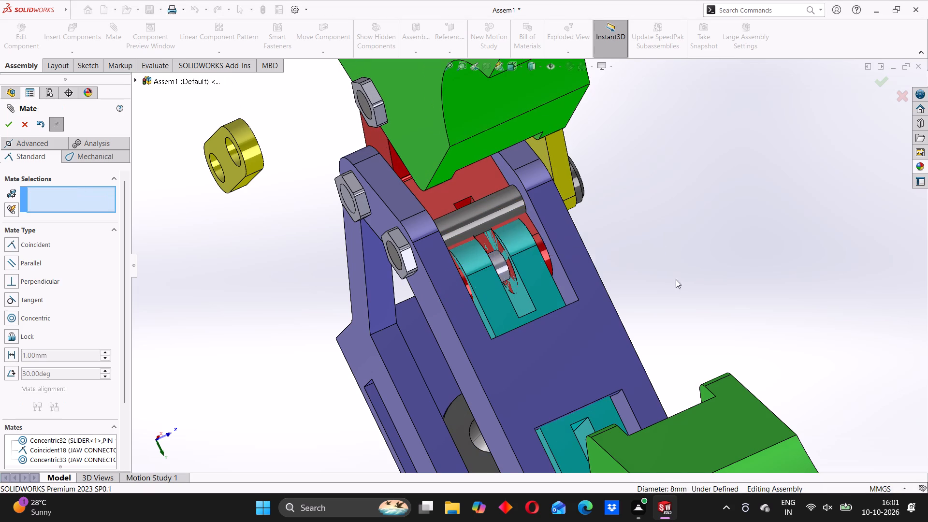
Try to move the screw to test how the slider and jaw linkage travel.
middle_click_drag(676, 279, 590, 324)
scroll(691, 294, "up", 4)
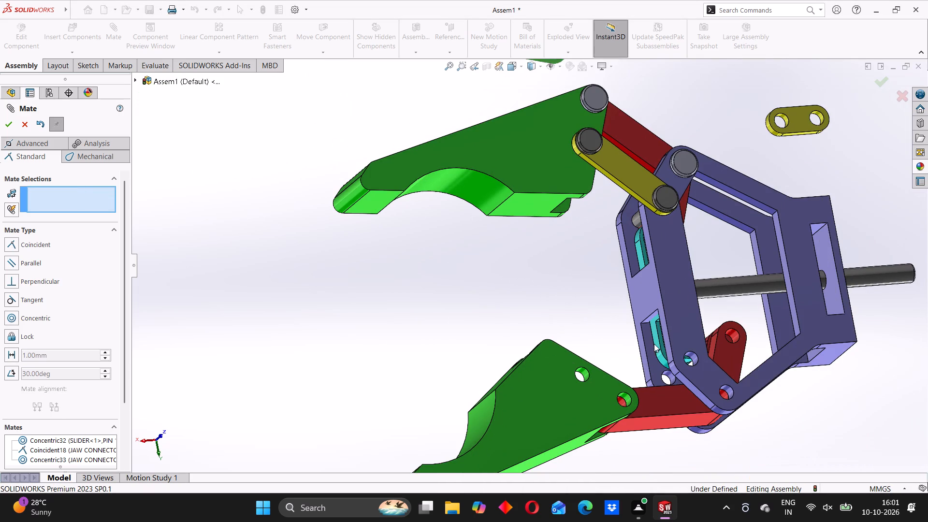
left_click_drag(734, 287, 805, 272)
left_click_drag(868, 273, 846, 268)
scroll(624, 239, "up", 3)
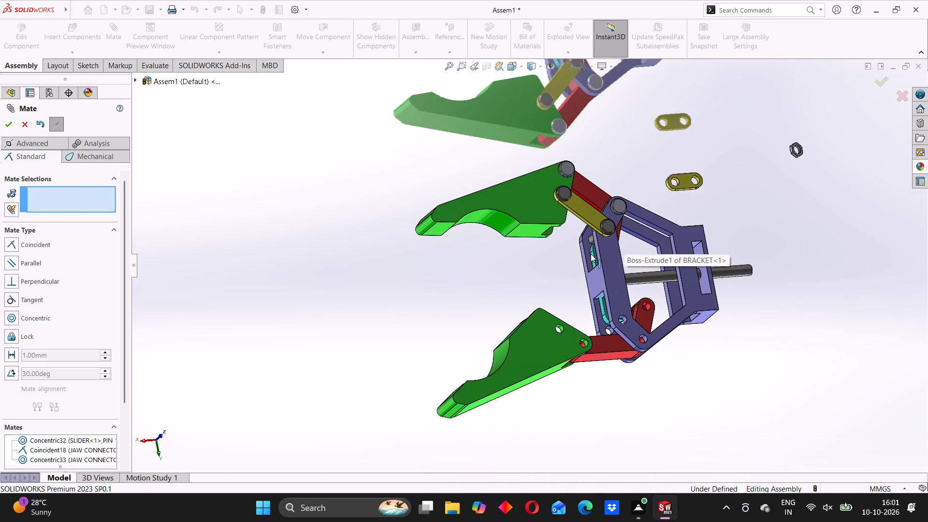
scroll(556, 261, "down", 5)
middle_click_drag(580, 248, 639, 269)
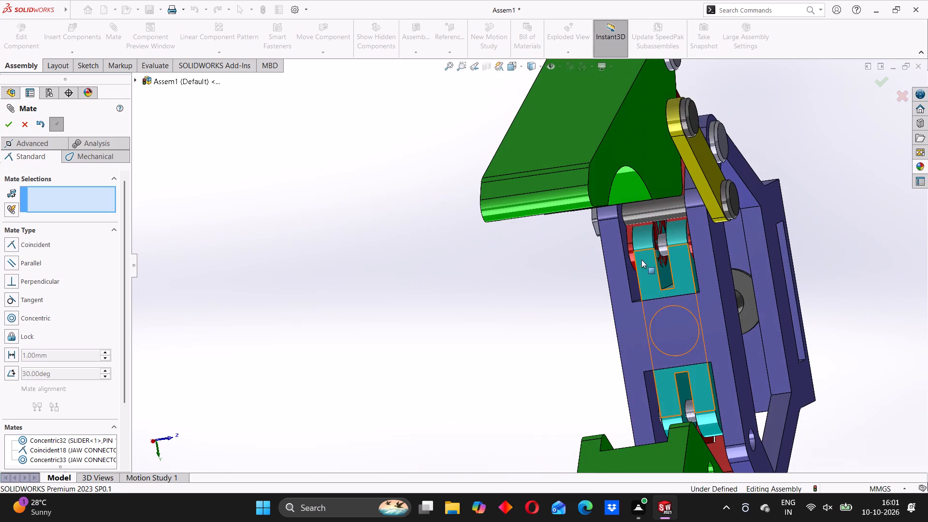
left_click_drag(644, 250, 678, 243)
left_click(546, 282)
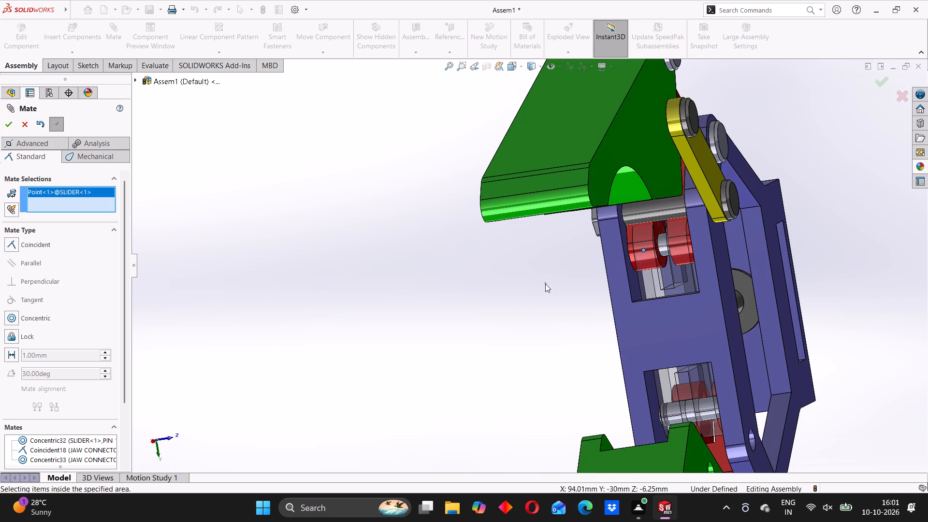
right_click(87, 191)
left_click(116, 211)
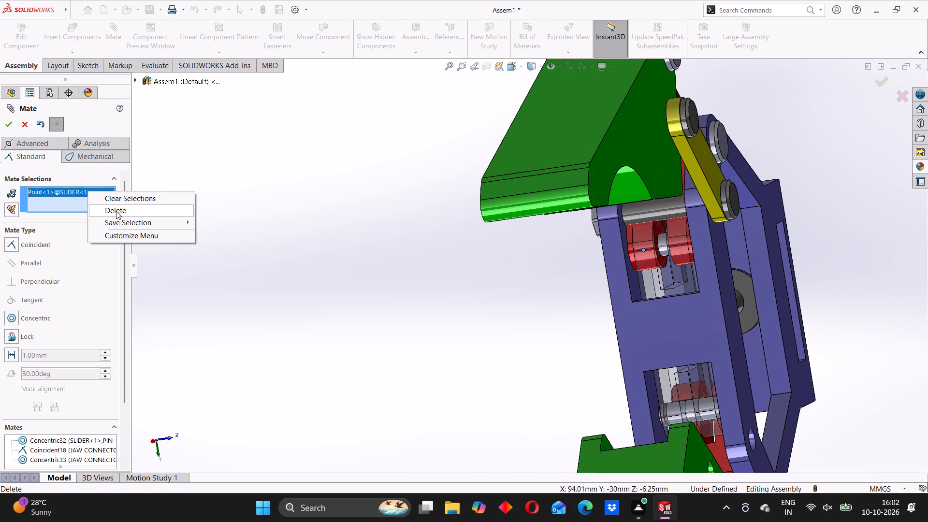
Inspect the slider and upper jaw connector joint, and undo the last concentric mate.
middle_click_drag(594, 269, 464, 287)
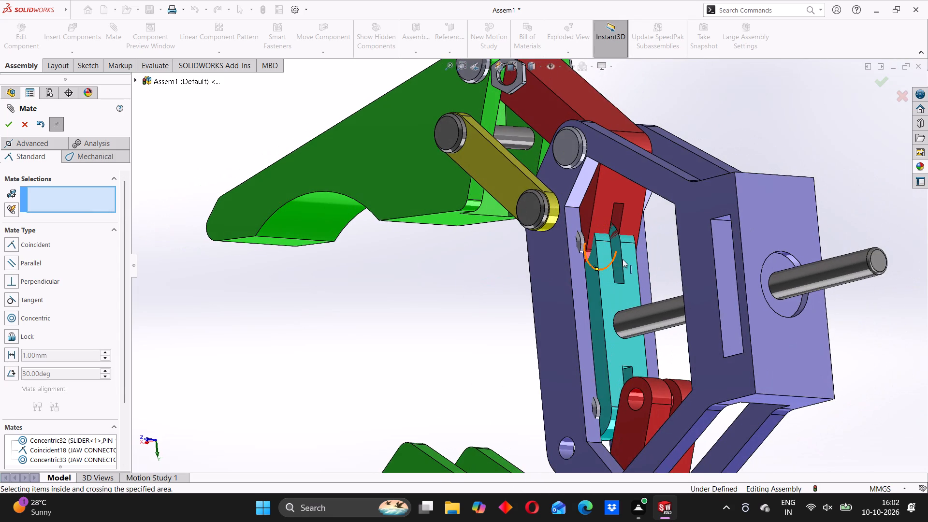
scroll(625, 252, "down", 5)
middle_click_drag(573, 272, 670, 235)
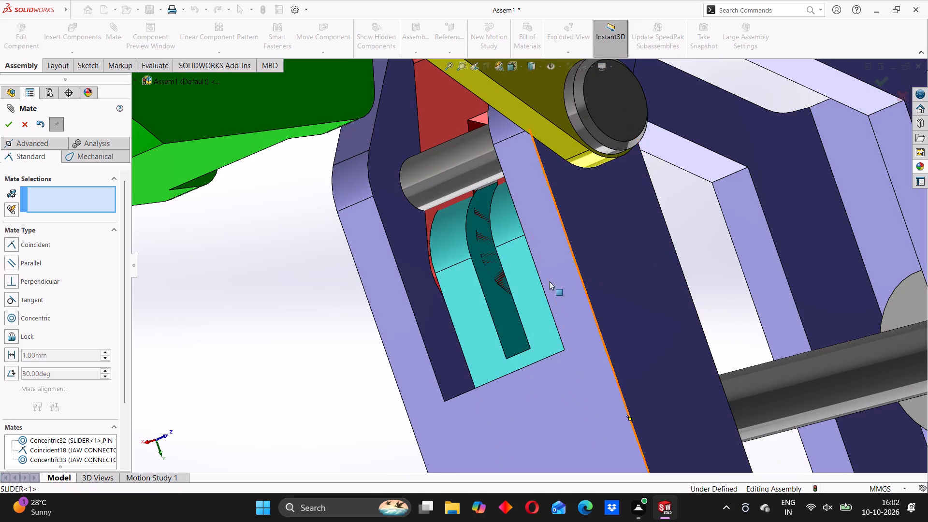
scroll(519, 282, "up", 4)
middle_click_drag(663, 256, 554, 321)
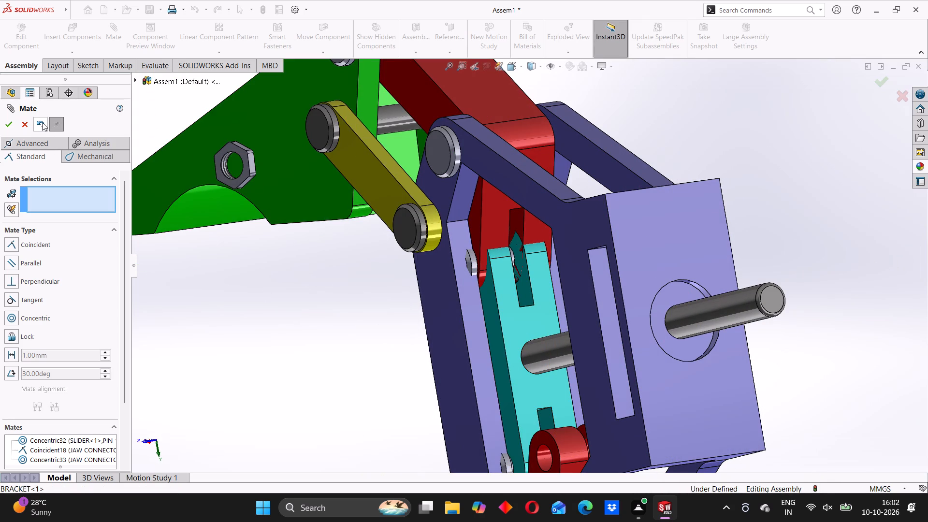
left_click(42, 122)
Swing the upper jaw linkage to expose the slider joint, and mate PIN 1's shank concentric with the upper jaw connector's end hole.
middle_click_drag(523, 275, 471, 333)
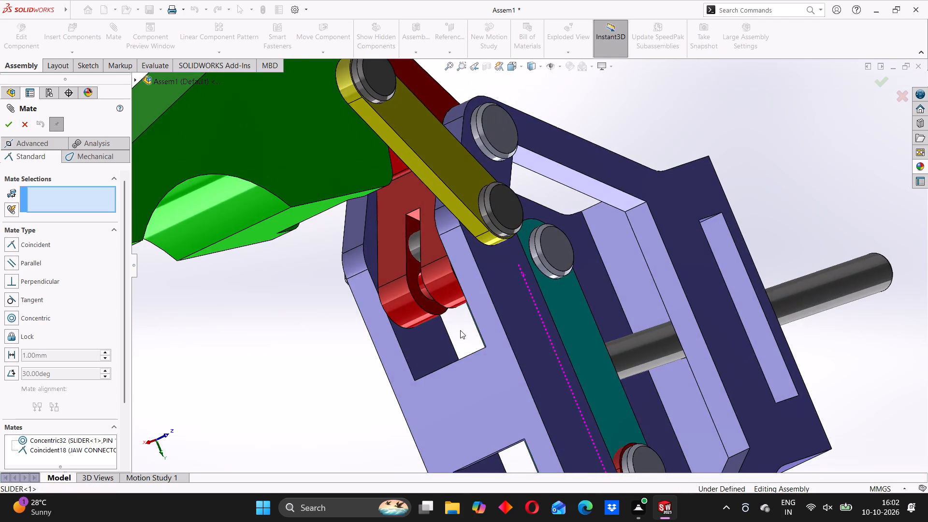
middle_click_drag(488, 332, 432, 305)
scroll(582, 302, "down", 2)
middle_click_drag(396, 303, 472, 297)
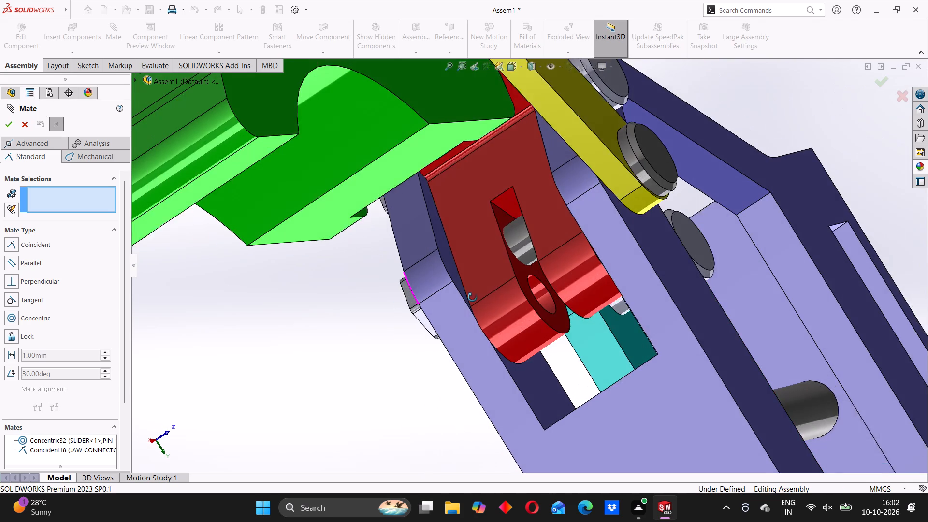
middle_click_drag(472, 297, 470, 297)
left_click_drag(492, 267, 589, 334)
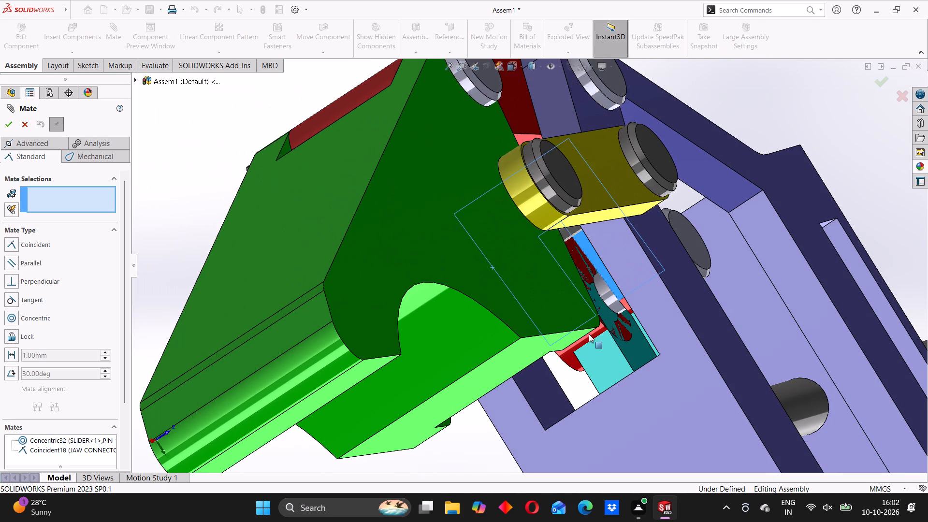
left_click_drag(589, 334, 581, 331)
scroll(602, 316, "down", 2)
middle_click_drag(596, 330, 599, 312)
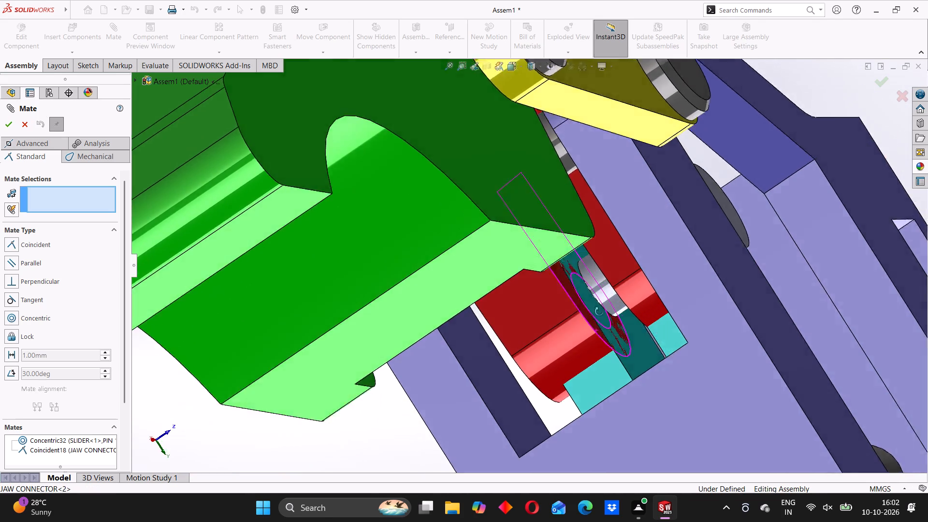
middle_click_drag(599, 312, 612, 290)
left_click(593, 295)
scroll(593, 295, "down", 3)
middle_click_drag(593, 295, 596, 292)
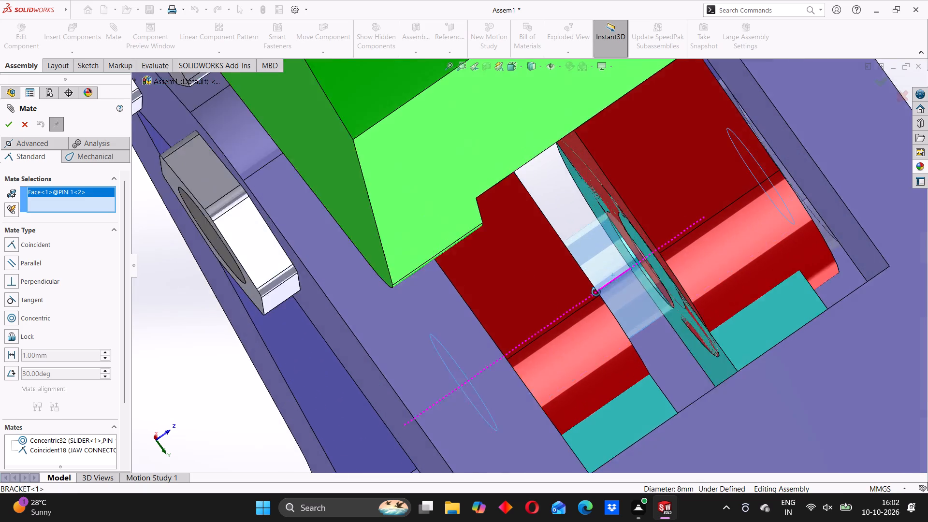
middle_click_drag(596, 292, 609, 282)
scroll(843, 234, "up", 1)
scroll(809, 224, "down", 2)
scroll(739, 228, "down", 2)
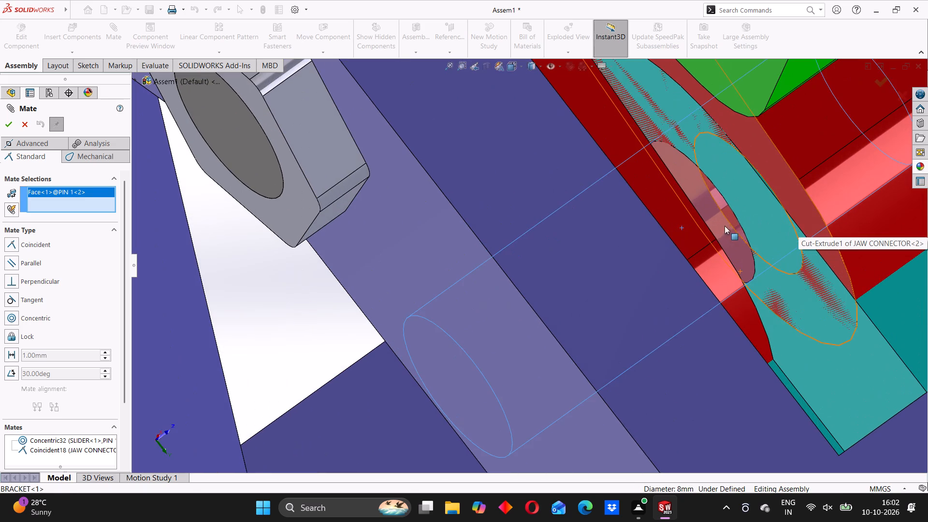
middle_click_drag(697, 228, 690, 246)
middle_click_drag(701, 241, 705, 215)
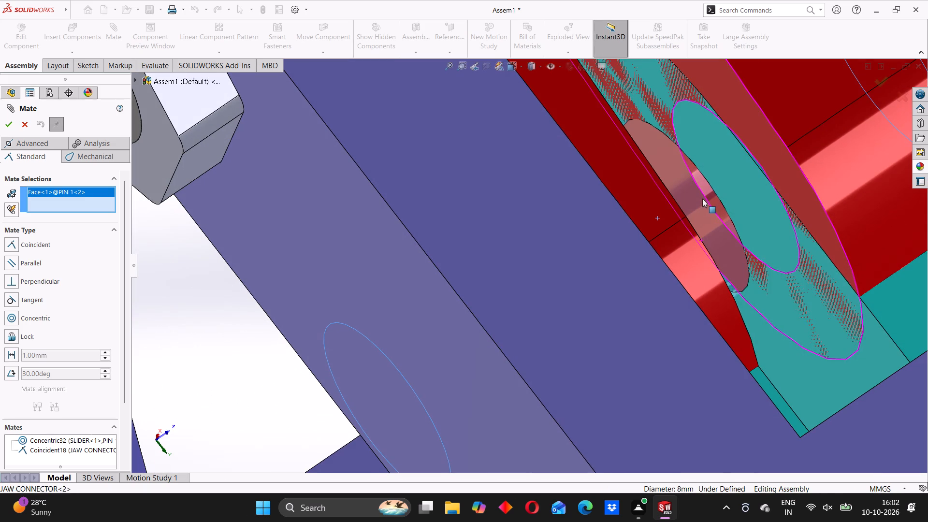
left_click(708, 189)
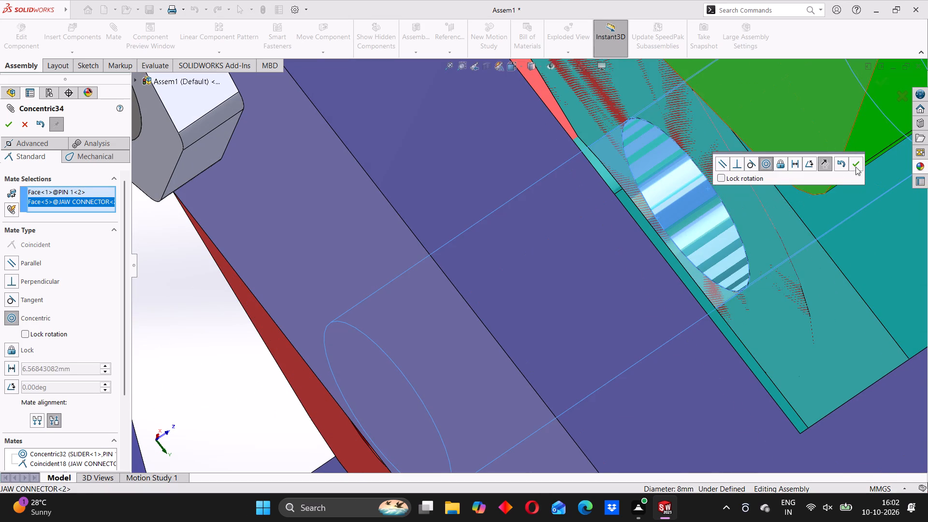
left_click(851, 165)
Swing the lower jaw and its connector away from the slider, exposing the connector's end hole.
scroll(837, 216, "up", 6)
middle_click_drag(749, 279, 708, 289)
scroll(714, 281, "up", 6)
middle_click_drag(692, 290, 630, 341)
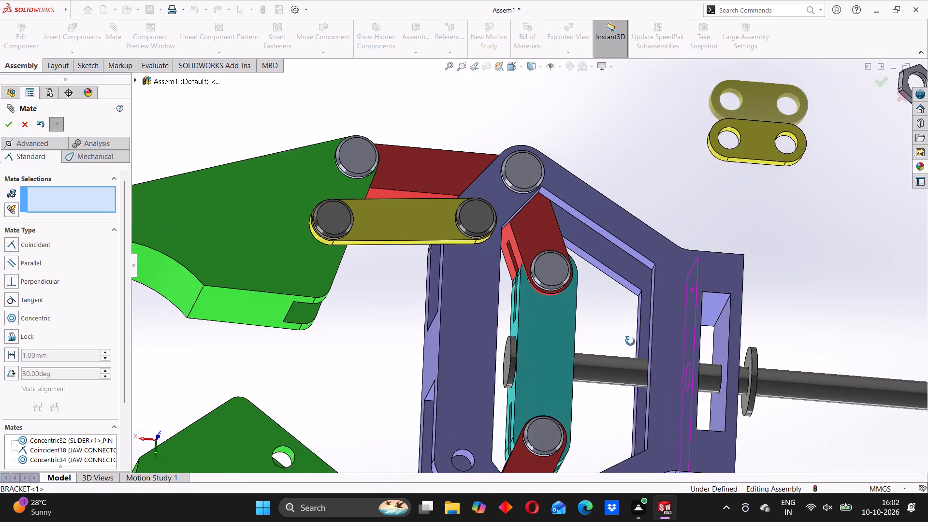
middle_click_drag(630, 341, 580, 336)
scroll(540, 332, "down", 1)
scroll(541, 332, "up", 7)
middle_click_drag(521, 346, 521, 343)
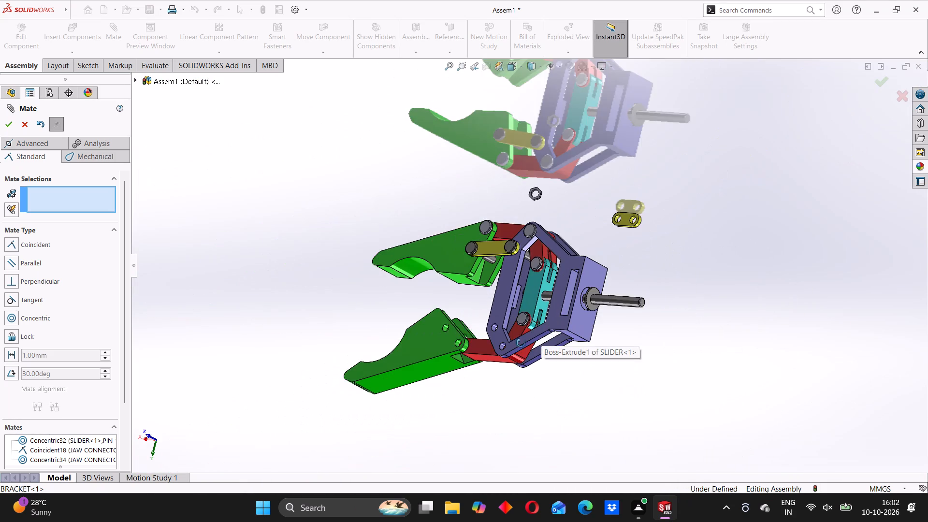
middle_click_drag(521, 343, 602, 366)
scroll(433, 296, "down", 6)
middle_click_drag(406, 310, 407, 311)
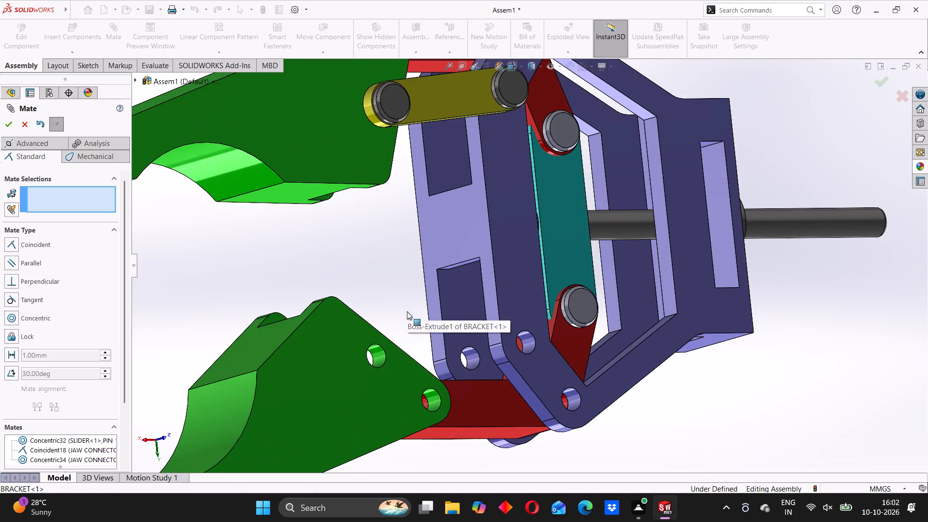
middle_click_drag(407, 311, 470, 326)
scroll(500, 303, "down", 7)
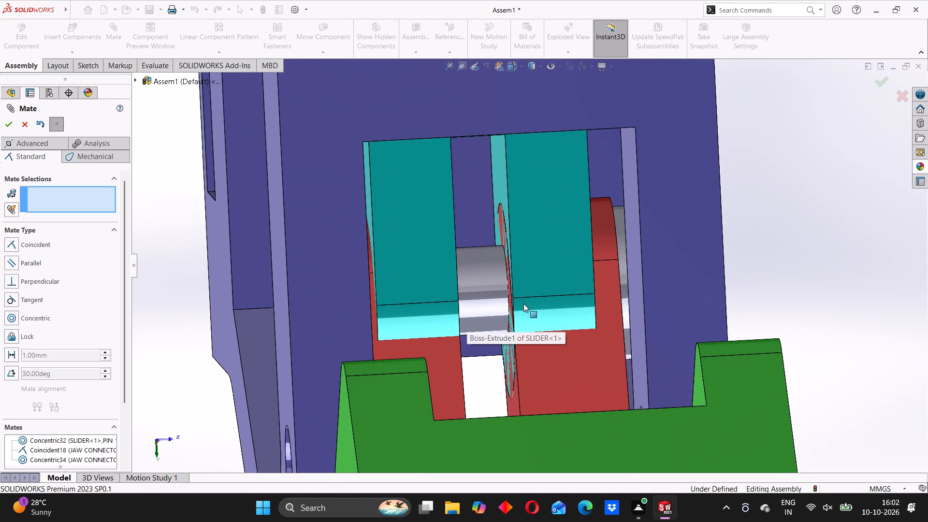
left_click_drag(555, 349, 532, 336)
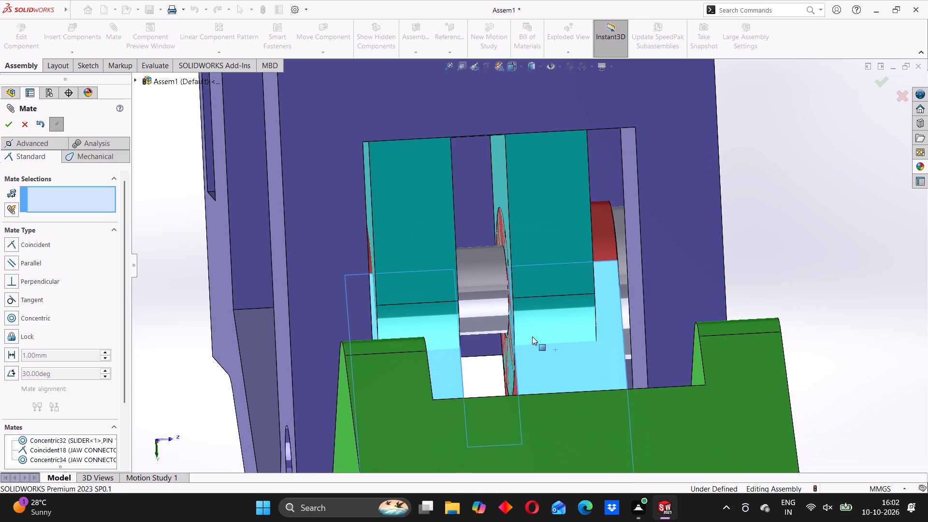
left_click_drag(532, 336, 461, 265)
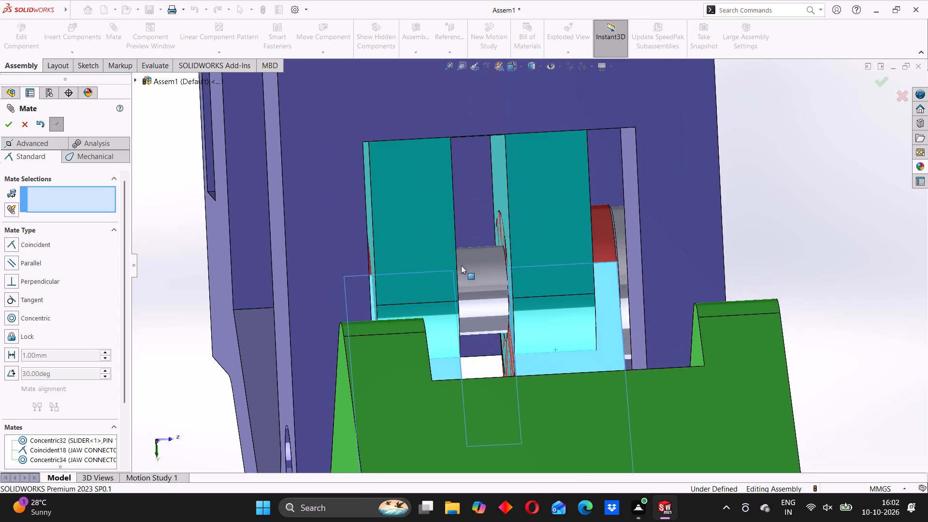
left_click_drag(461, 265, 443, 462)
Mate the shank of the slider's lower PIN 1 concentric with the lower jaw connector's end hole.
scroll(529, 360, "up", 5)
middle_click_drag(588, 348, 466, 319)
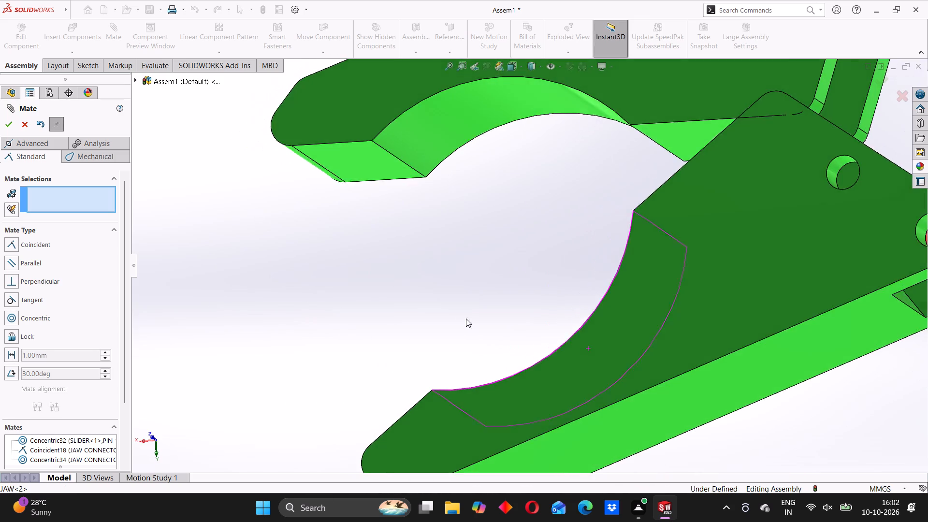
middle_click_drag(466, 319, 464, 323)
scroll(660, 320, "up", 6)
scroll(762, 298, "down", 7)
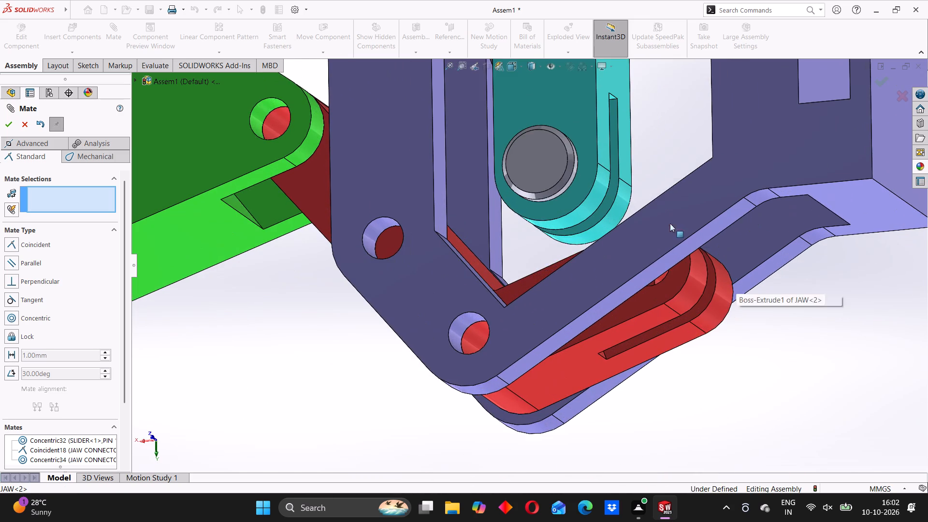
middle_click_drag(619, 178, 567, 199)
scroll(537, 163, "down", 4)
middle_click_drag(585, 241, 583, 241)
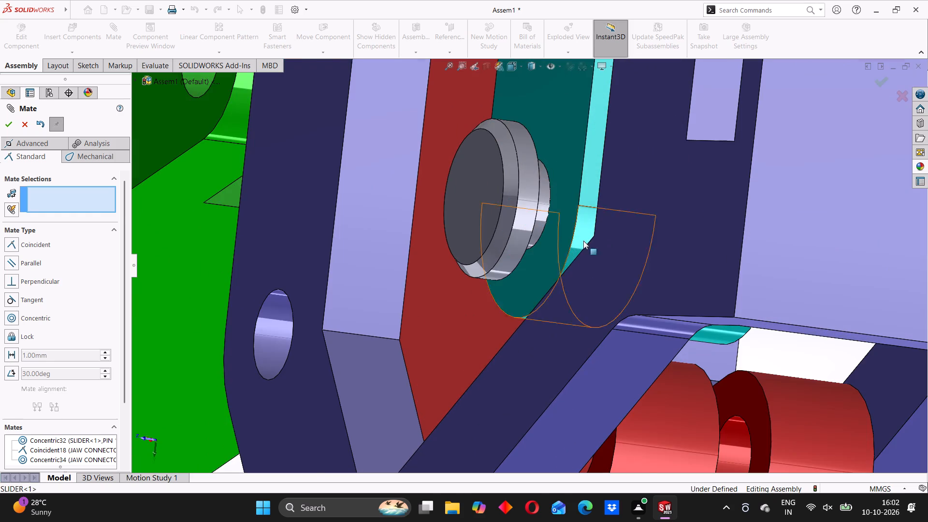
middle_click_drag(583, 241, 570, 183)
scroll(557, 203, "down", 1)
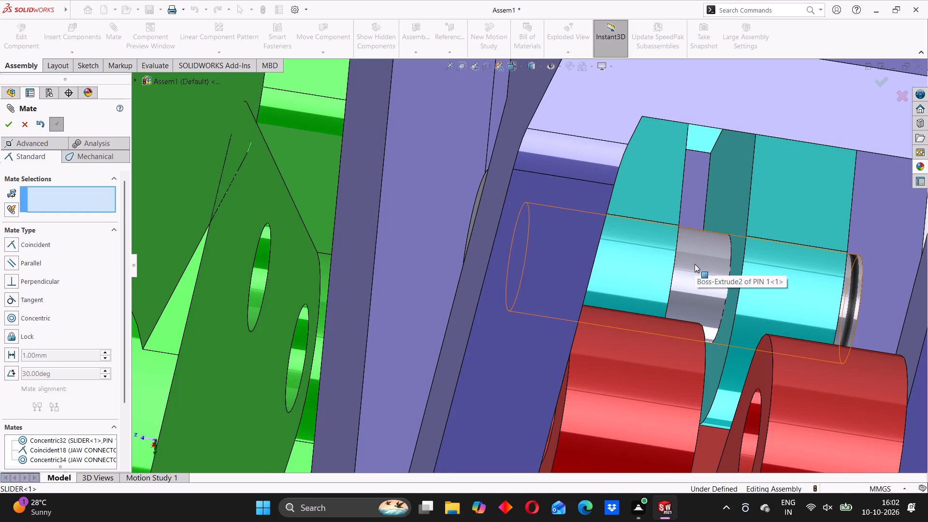
left_click(695, 264)
left_click(750, 422)
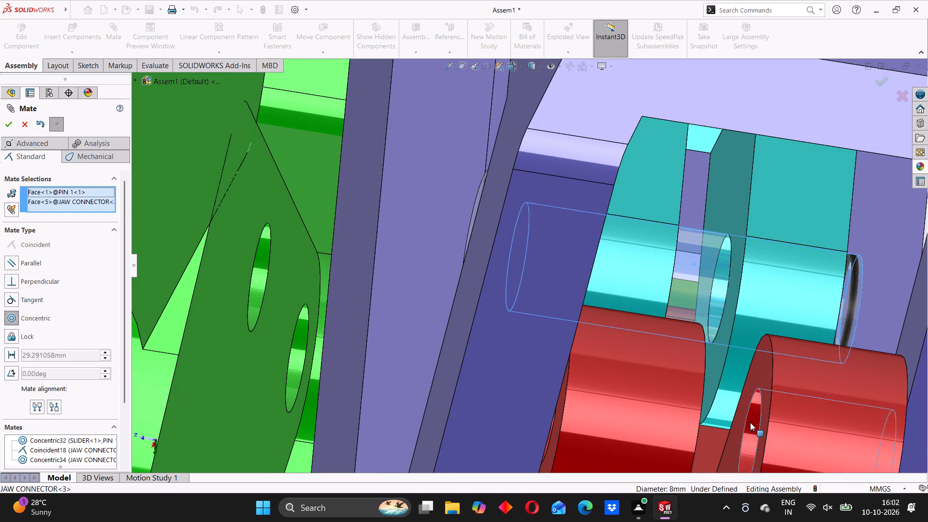
left_click(915, 432)
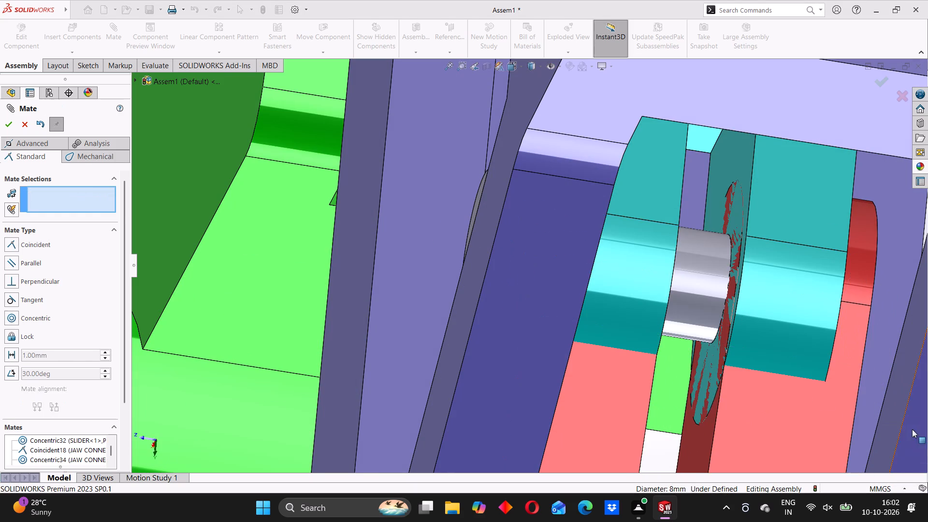
Move the lower jaw to test how its linkage travels.
scroll(662, 334, "up", 7)
middle_click_drag(558, 326, 623, 315)
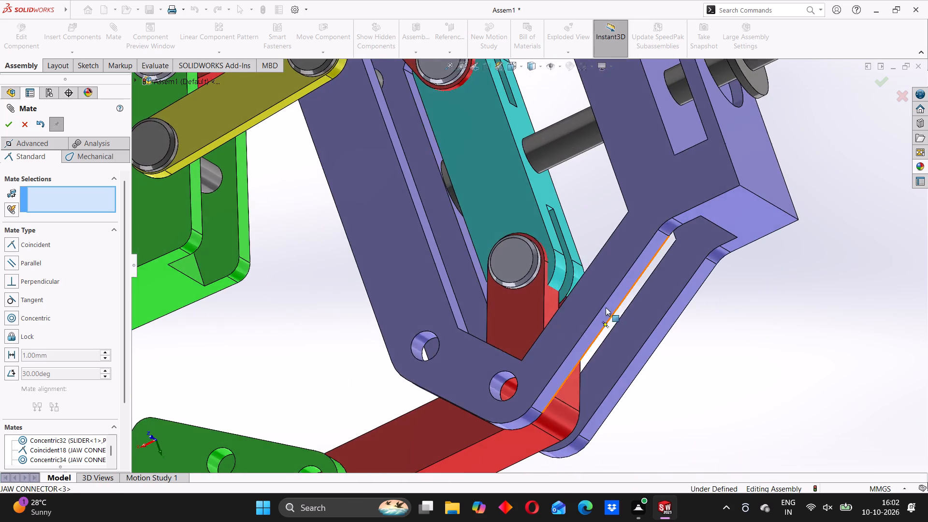
scroll(545, 301, "up", 5)
middle_click_drag(464, 319, 571, 275)
left_click_drag(505, 424, 446, 380)
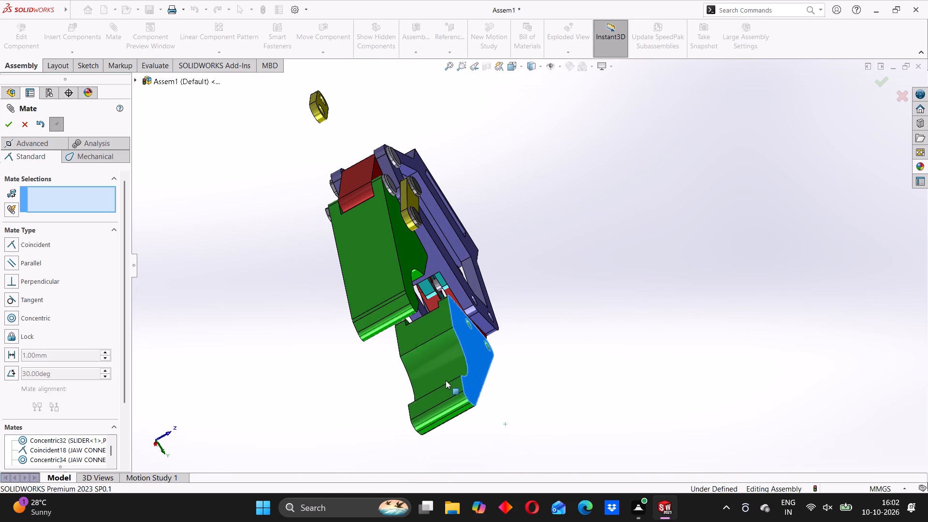
left_click_drag(446, 380, 439, 368)
scroll(511, 371, "up", 3)
middle_click_drag(516, 363, 456, 424)
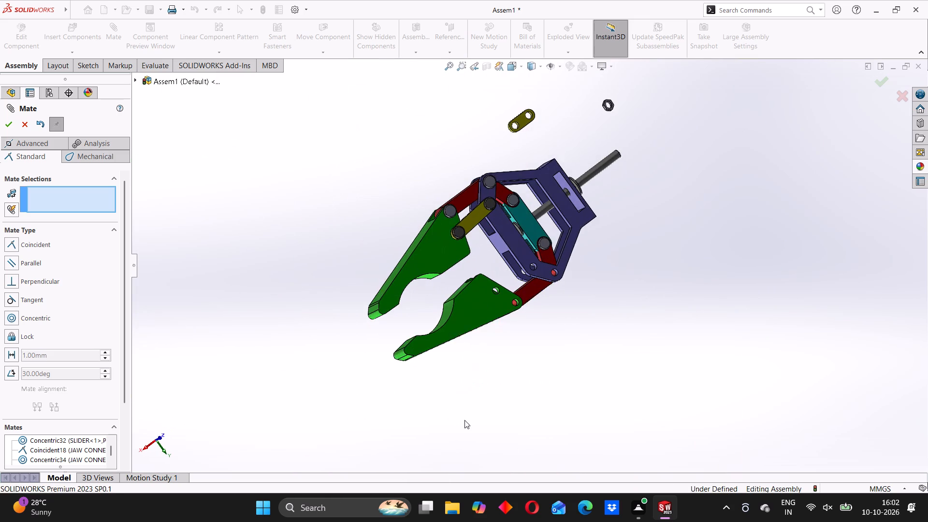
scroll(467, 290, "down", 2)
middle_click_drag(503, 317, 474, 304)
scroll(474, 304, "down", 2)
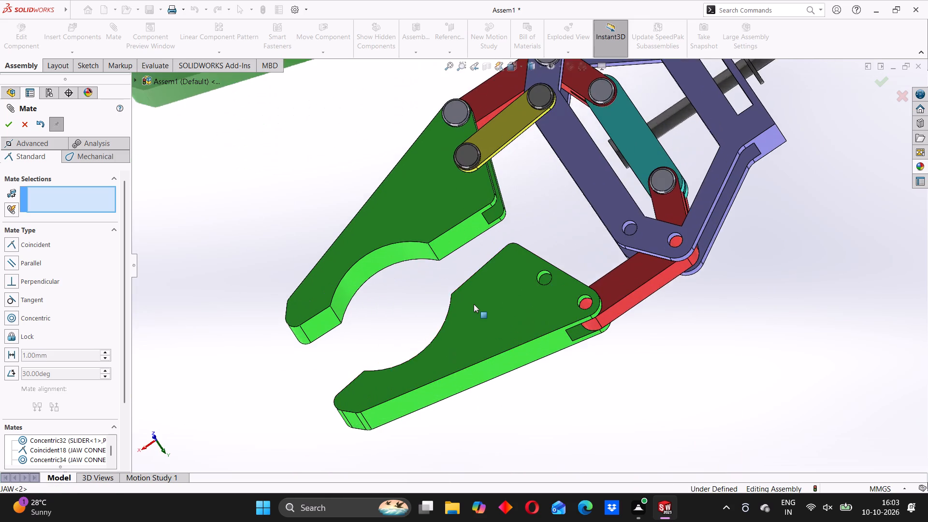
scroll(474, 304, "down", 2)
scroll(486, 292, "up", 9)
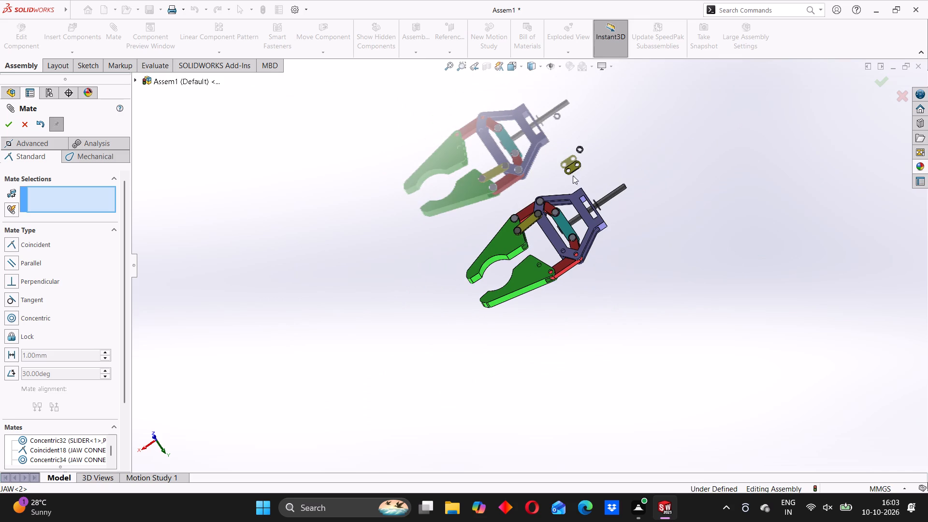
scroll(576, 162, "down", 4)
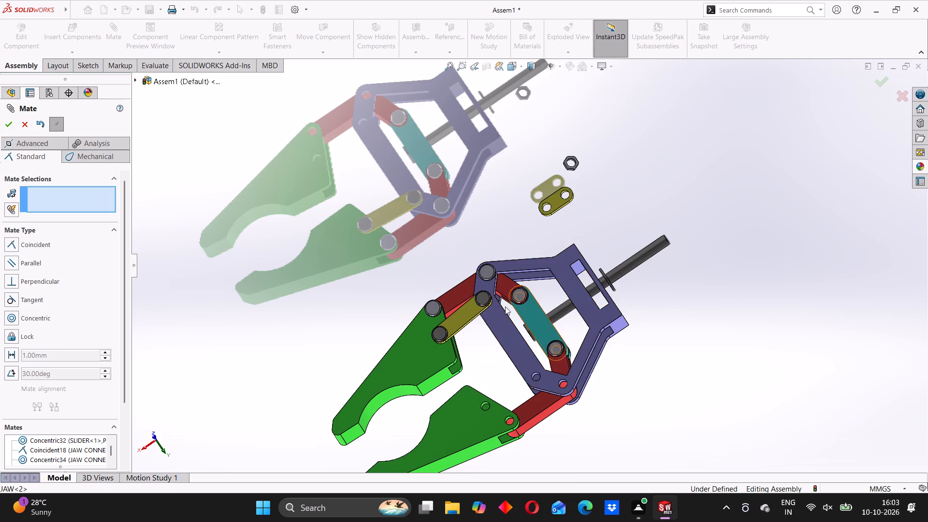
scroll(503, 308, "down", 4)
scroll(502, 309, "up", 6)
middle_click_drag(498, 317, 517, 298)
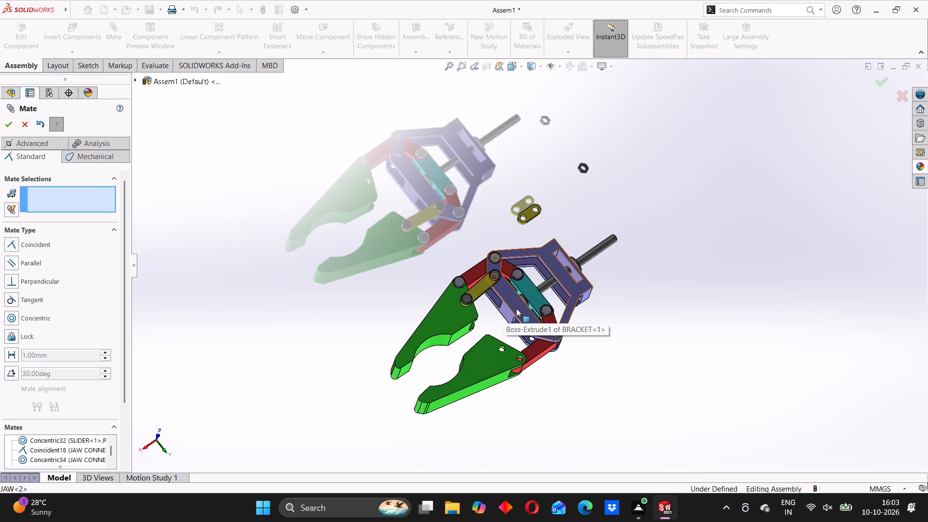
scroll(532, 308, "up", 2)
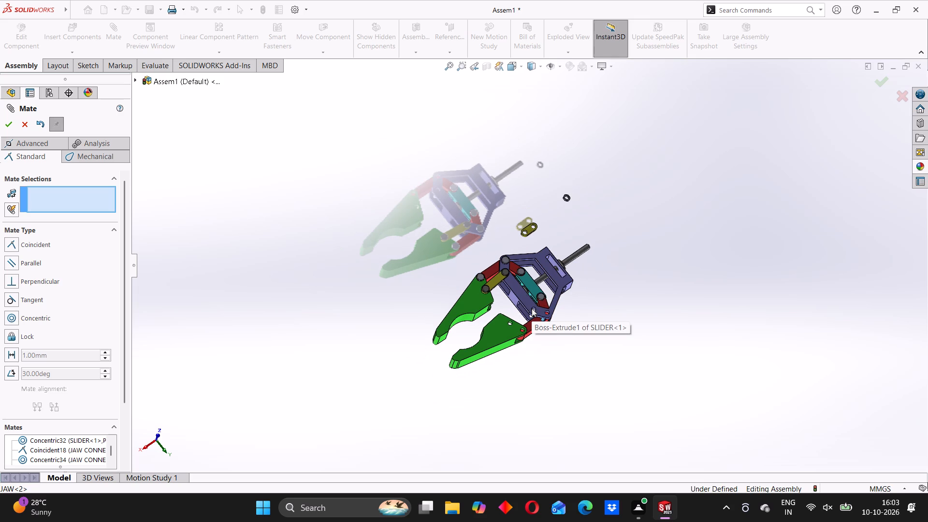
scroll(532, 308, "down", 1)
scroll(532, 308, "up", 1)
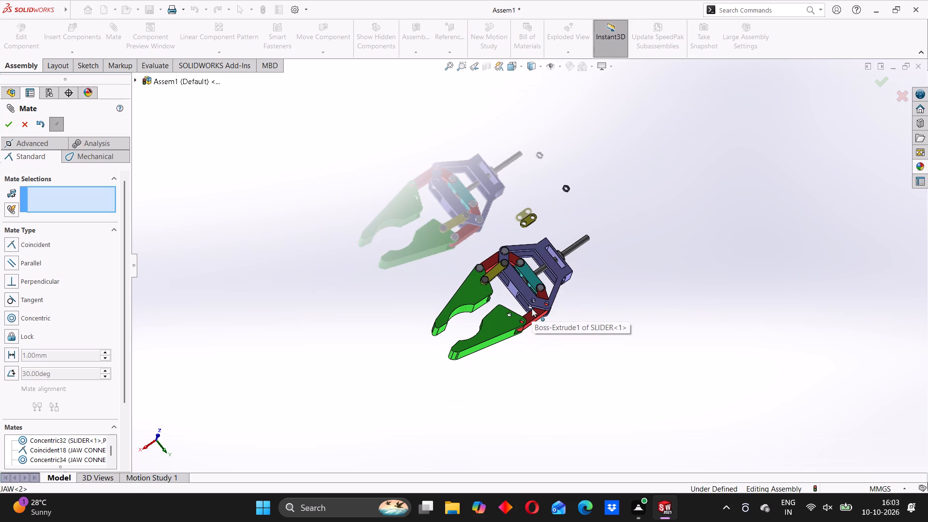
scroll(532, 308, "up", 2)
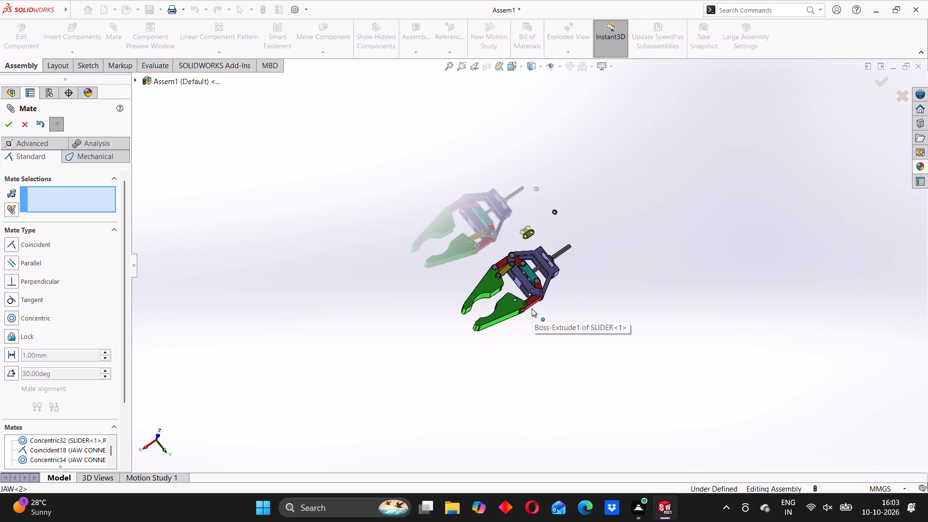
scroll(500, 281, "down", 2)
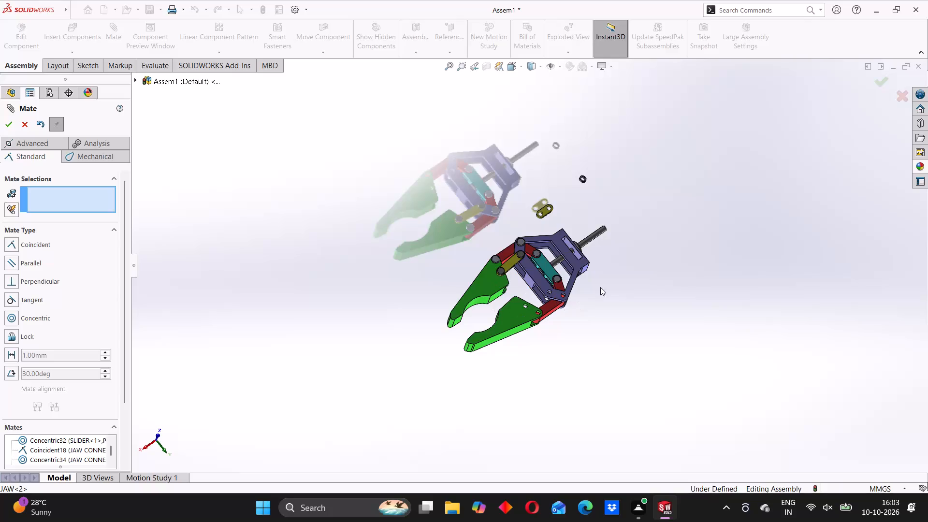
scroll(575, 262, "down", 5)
Leave the Mate command and place a copy of the yellow CONNECTOR 2 link in free space beside the bracket's lower arm.
left_click_drag(442, 255, 620, 391, "ctrl")
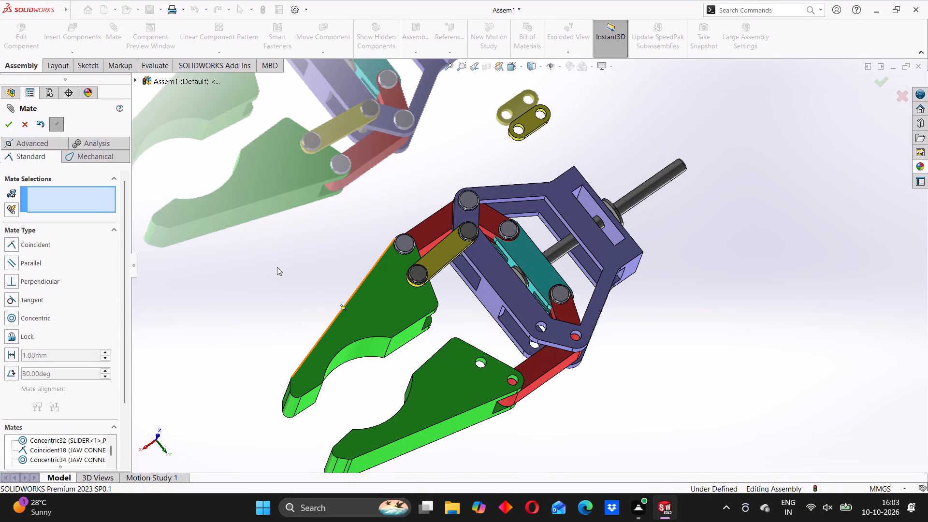
left_click(26, 127)
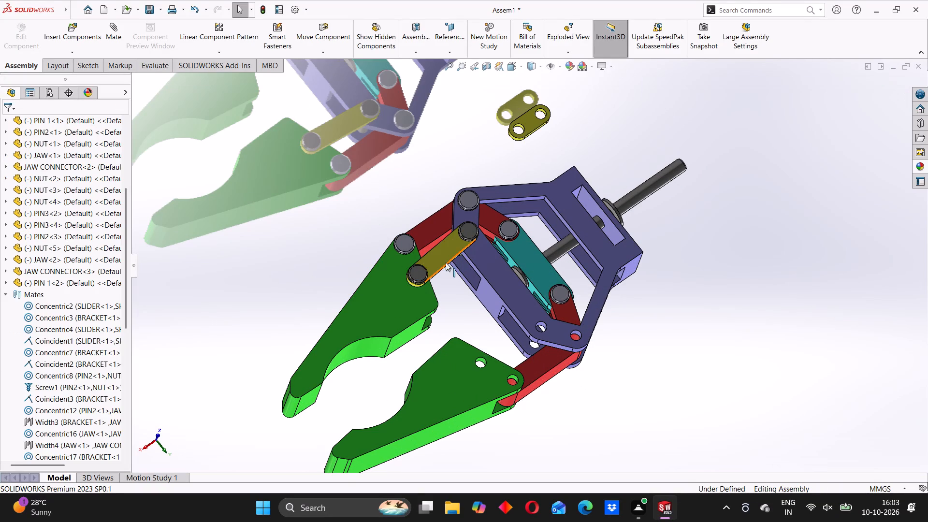
left_click_drag(445, 256, 648, 343, "ctrl")
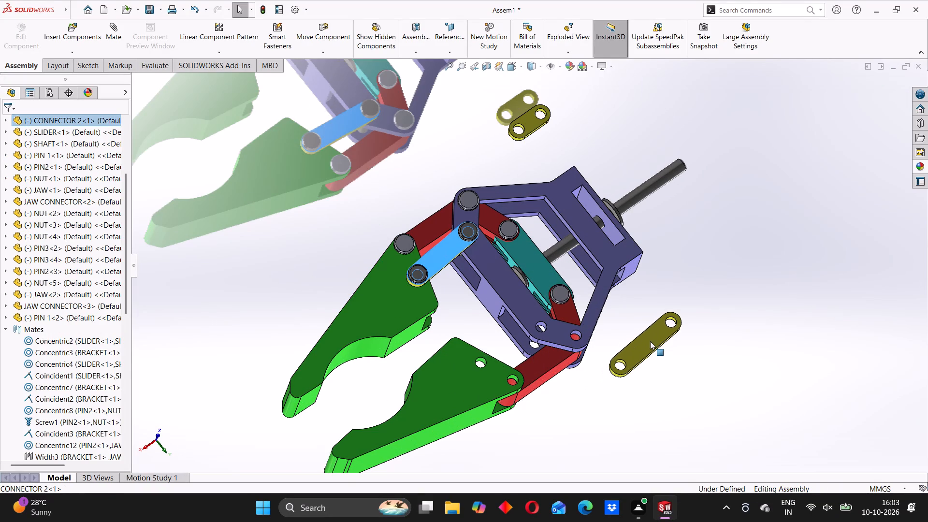
scroll(644, 334, "down", 2)
left_click(641, 288)
scroll(665, 305, "down", 2)
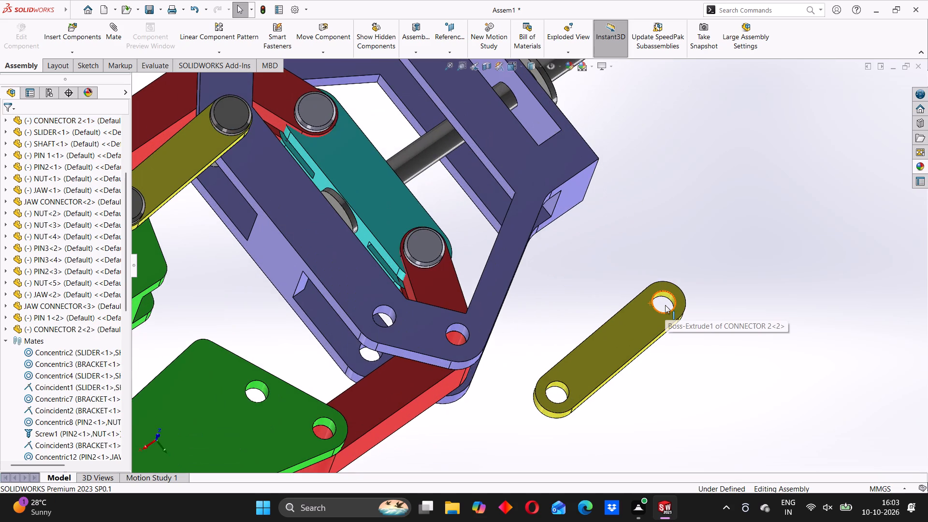
Mate the loose yellow CONNECTOR 2 link's end hole concentric with the bracket lower arm's hole beside the jaw connector joint.
scroll(639, 316, "up", 6)
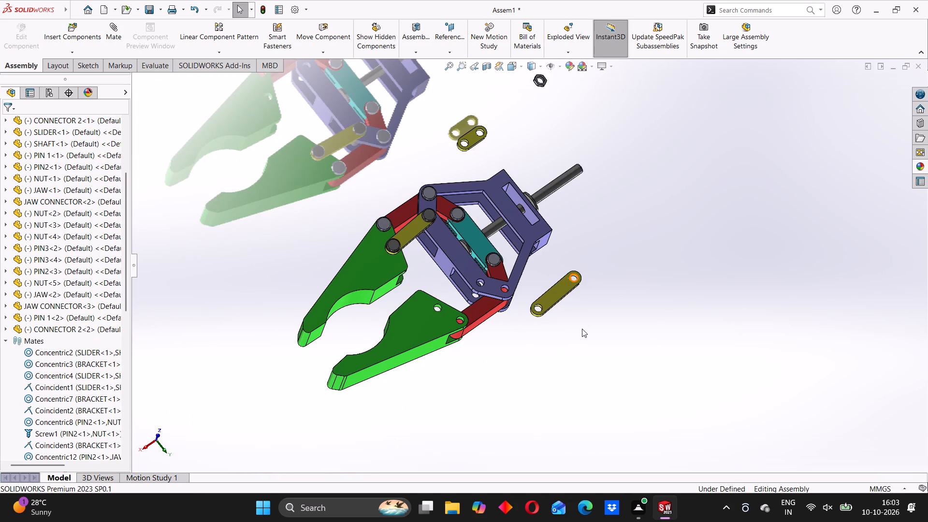
scroll(474, 300, "down", 3)
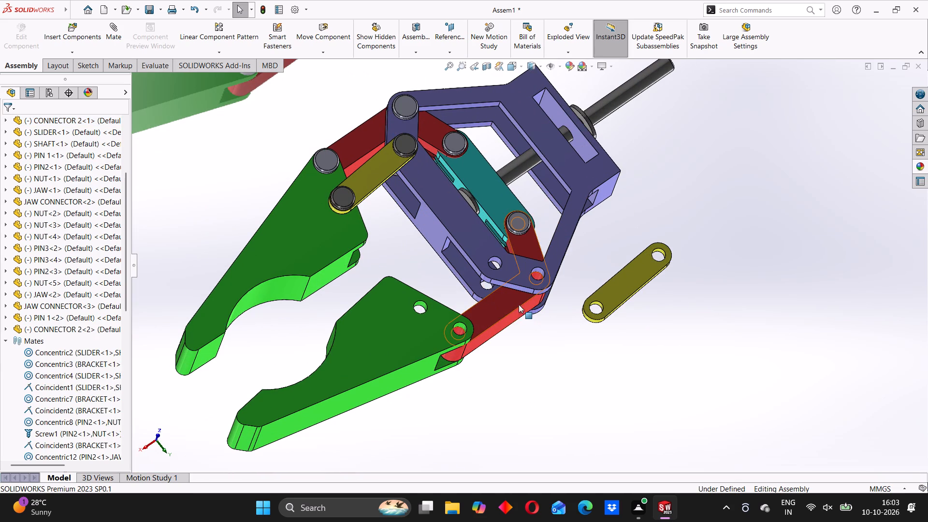
scroll(659, 255, "down", 3)
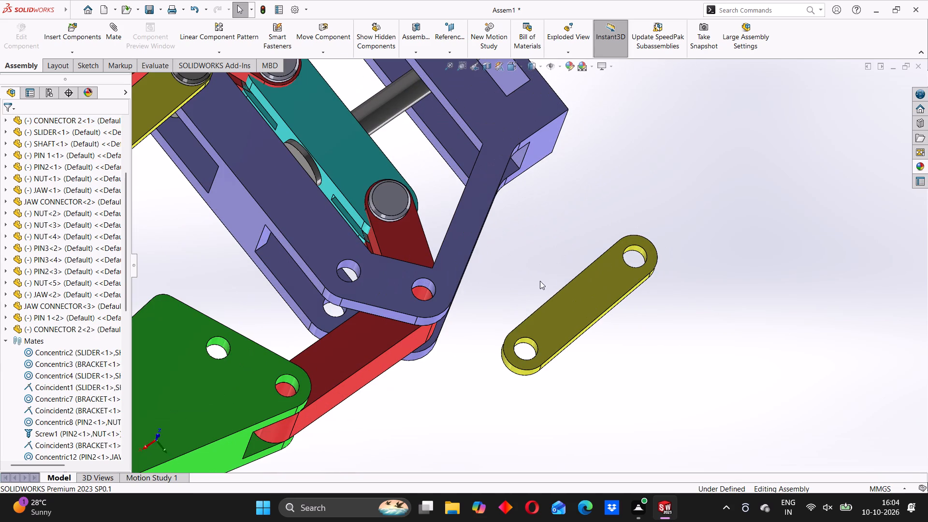
left_click(636, 250)
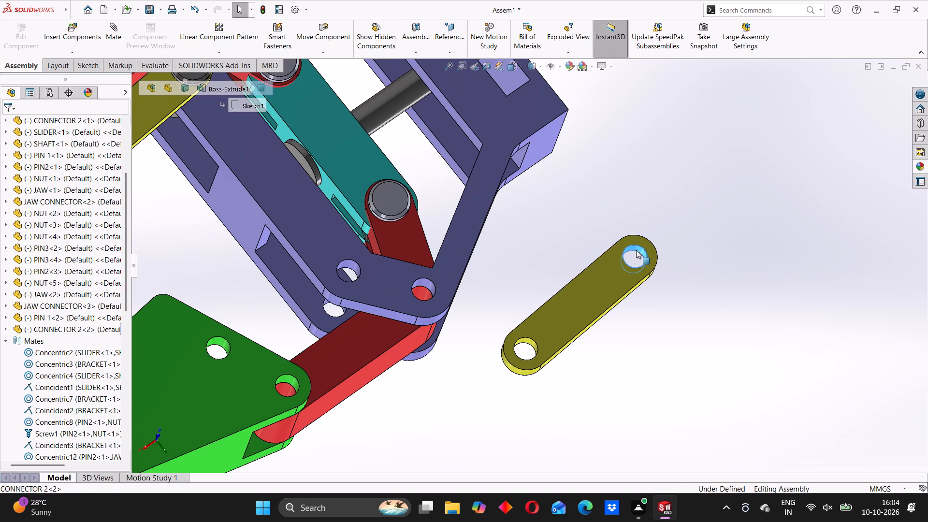
left_click(348, 261)
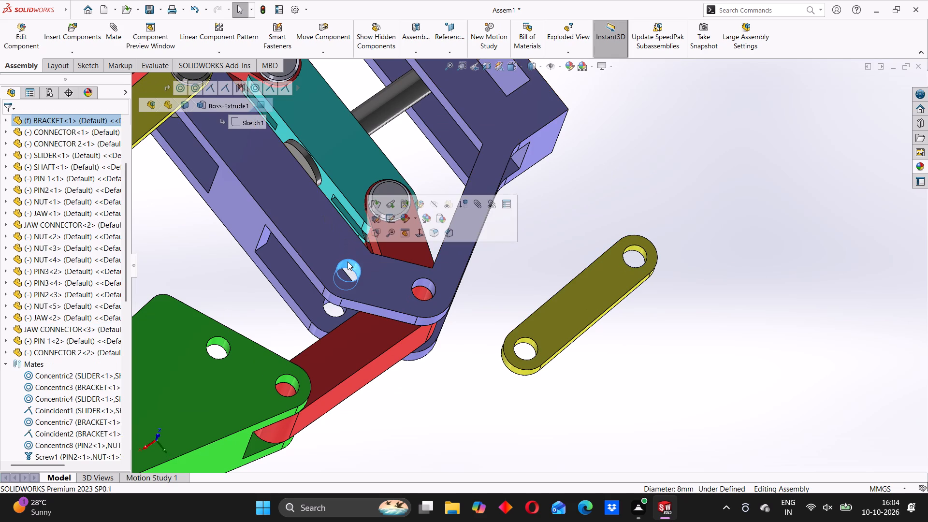
left_click(475, 207)
scroll(636, 256, "down", 3)
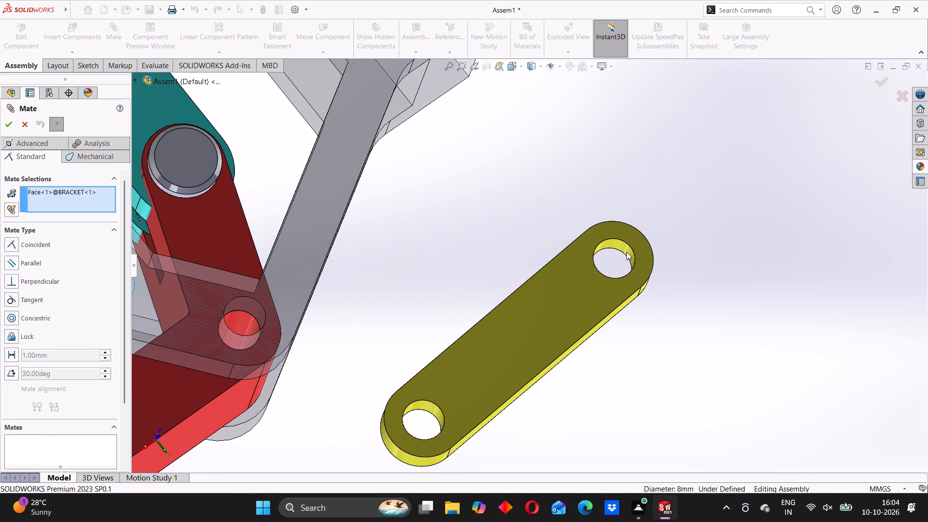
left_click(610, 242)
scroll(523, 281, "up", 4)
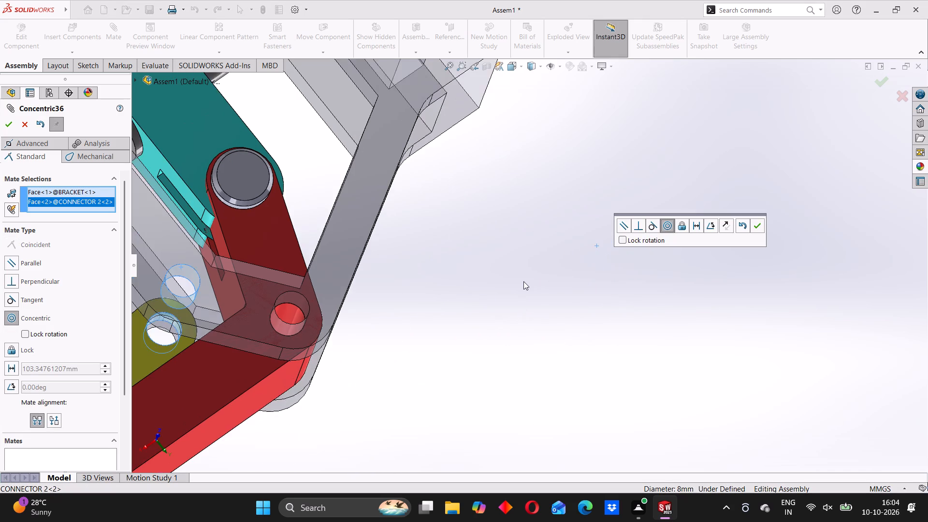
scroll(523, 281, "up", 3)
left_click(754, 223)
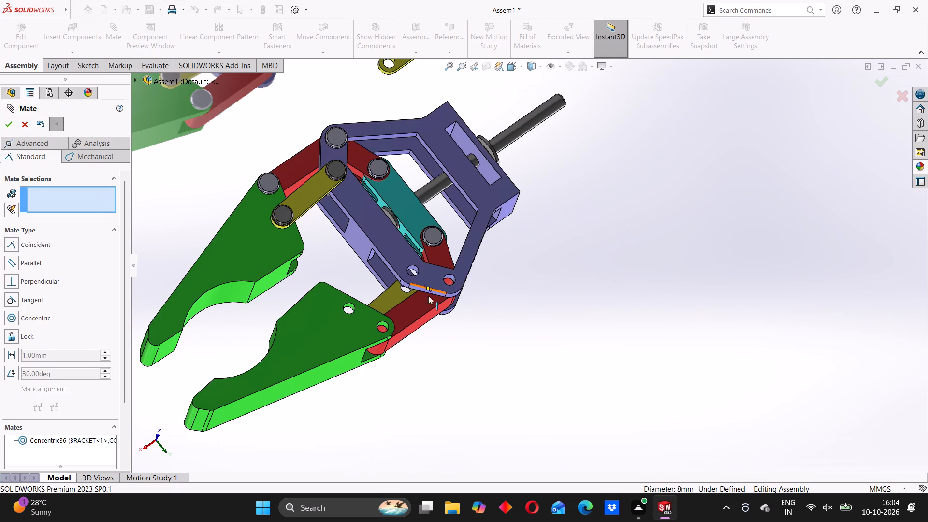
Move the yellow link about its bracket hole so its free end lines up near the lower jaw's inner hole.
left_click_drag(386, 299, 394, 274)
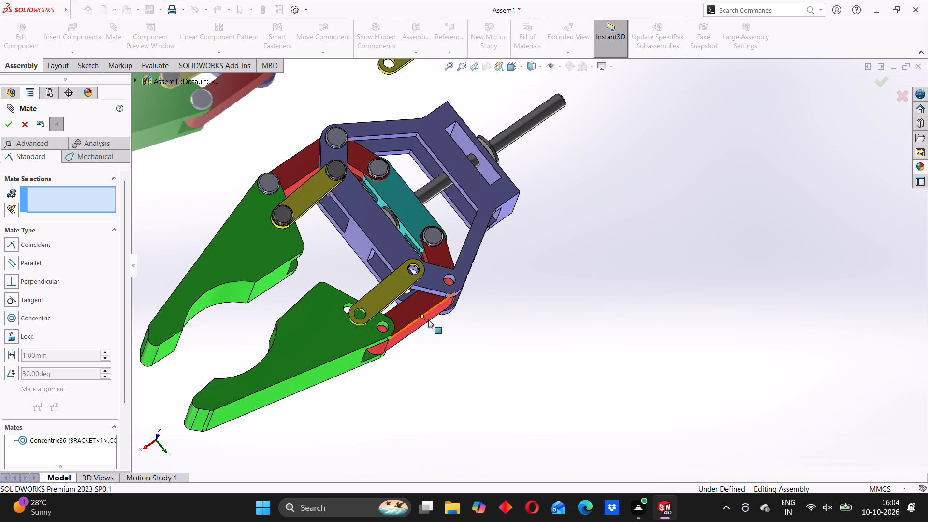
middle_click_drag(419, 347, 350, 337)
scroll(354, 305, "down", 4)
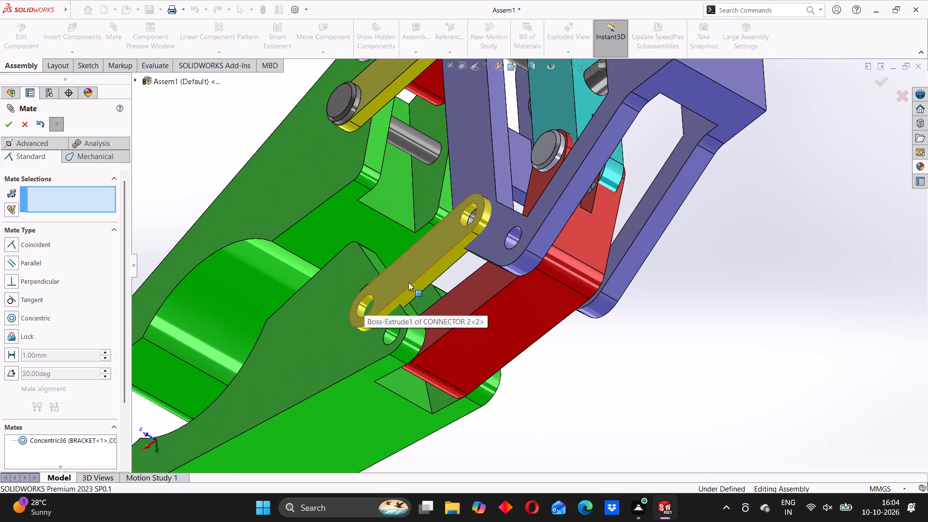
left_click_drag(408, 282, 399, 270)
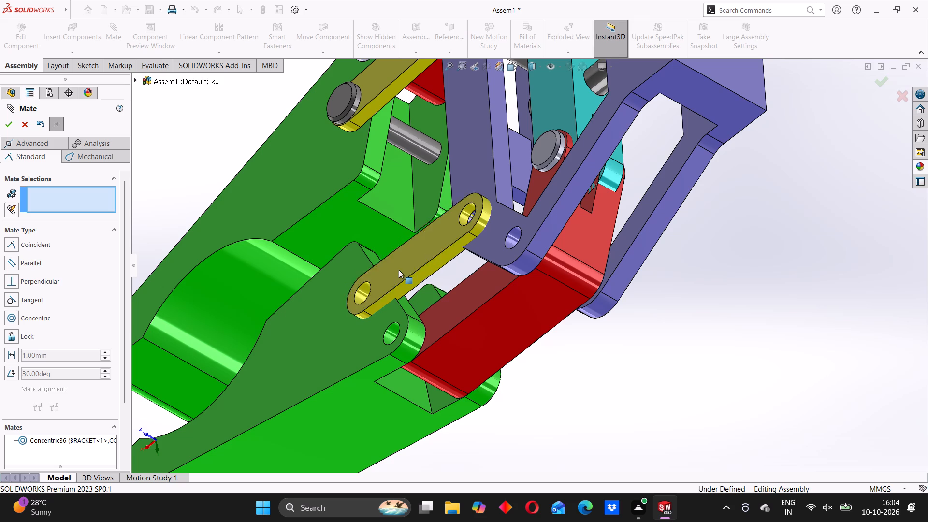
scroll(392, 258, "down", 2)
middle_click_drag(390, 262, 448, 315)
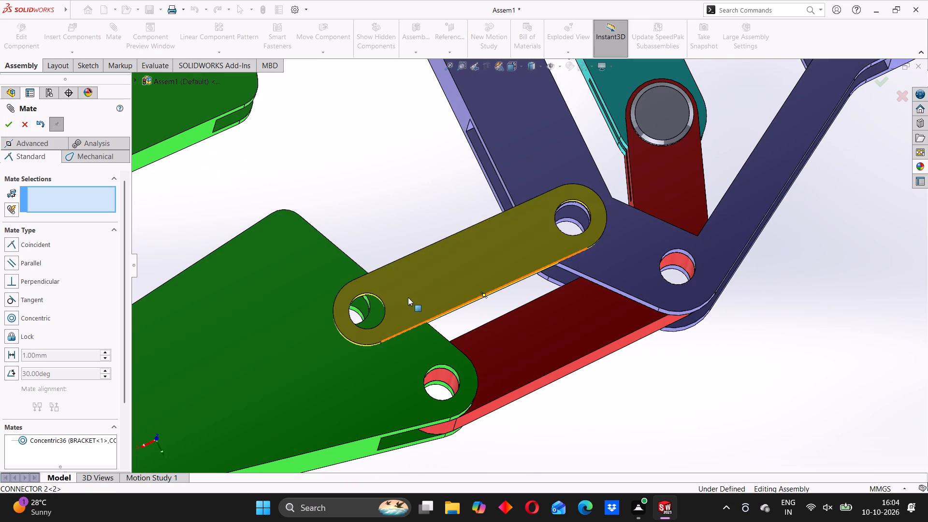
left_click_drag(407, 297, 394, 293)
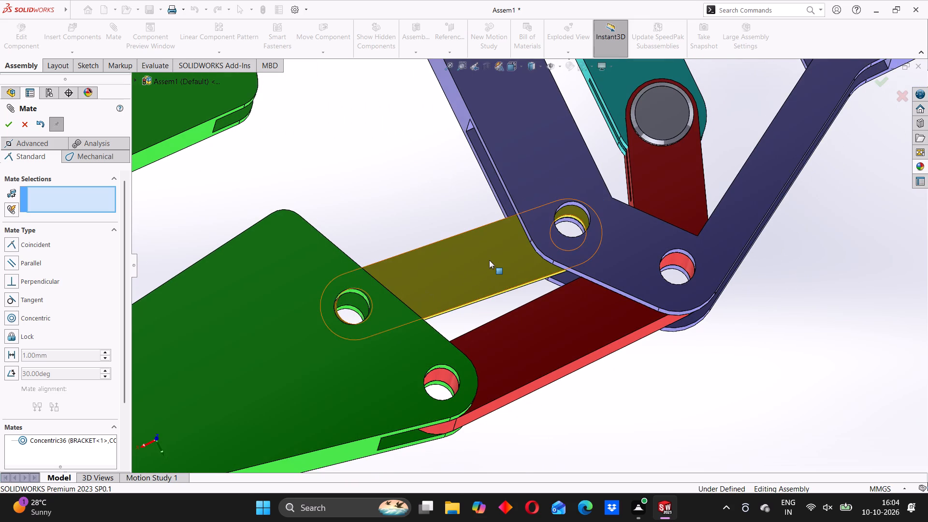
Mate the underside of the yellow link coincident with the outer face of the bracket's lower arm.
scroll(491, 259, "down", 2)
middle_click_drag(491, 260, 507, 254)
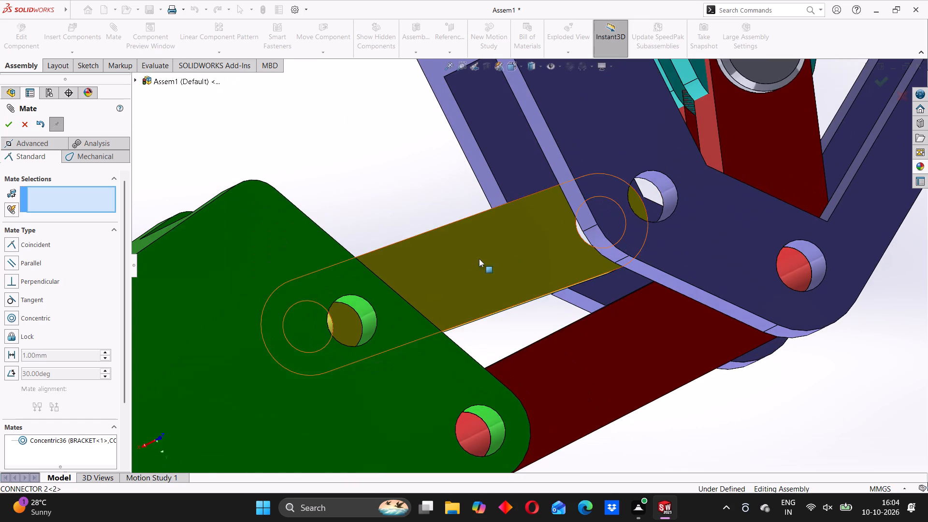
middle_click_drag(468, 259, 560, 307)
left_click(432, 250)
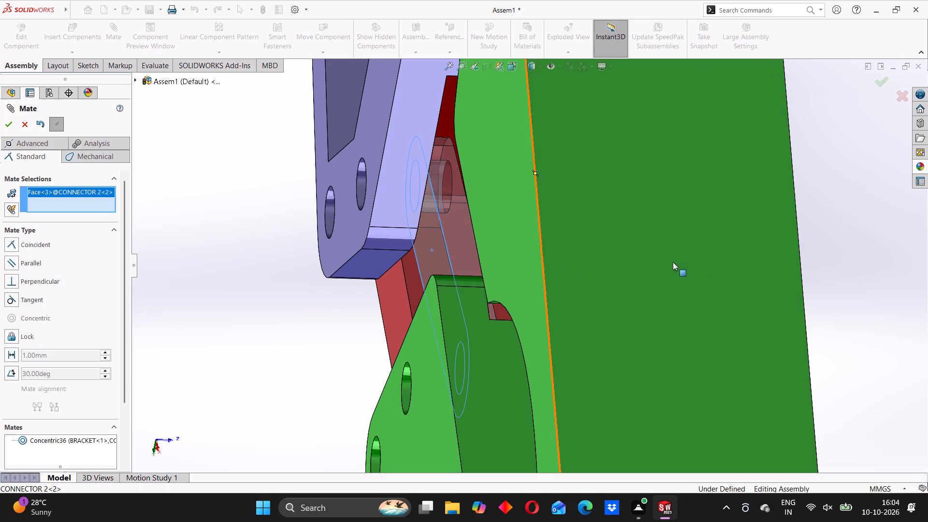
middle_click_drag(708, 263, 607, 275)
scroll(785, 251, "up", 10)
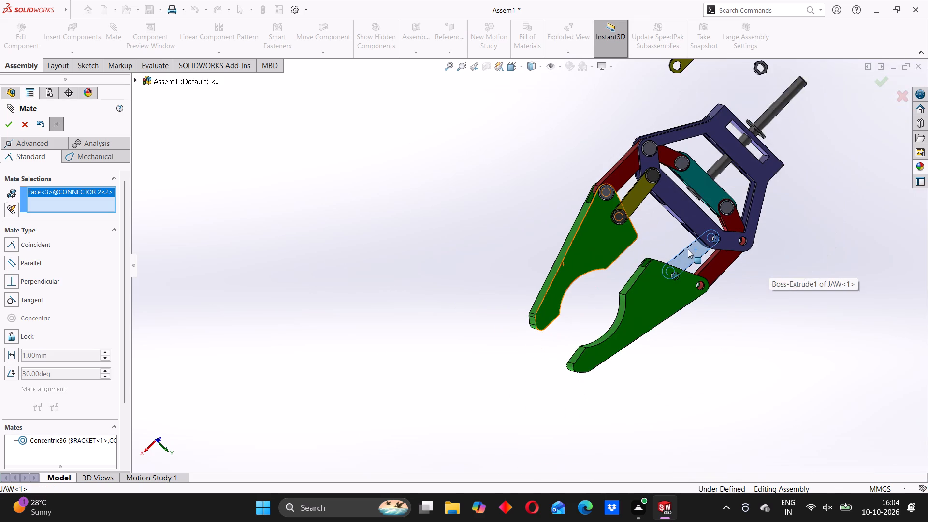
scroll(688, 248, "down", 7)
middle_click_drag(666, 258, 660, 168)
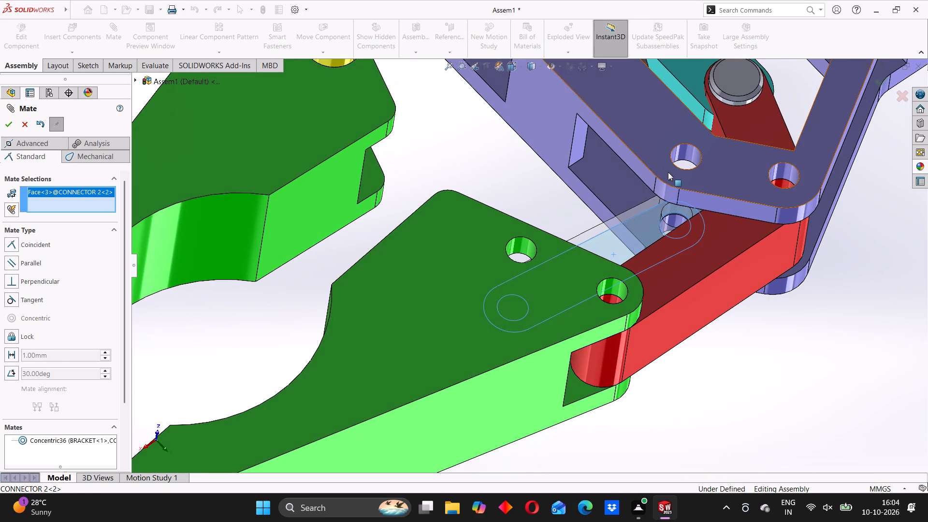
left_click(668, 172)
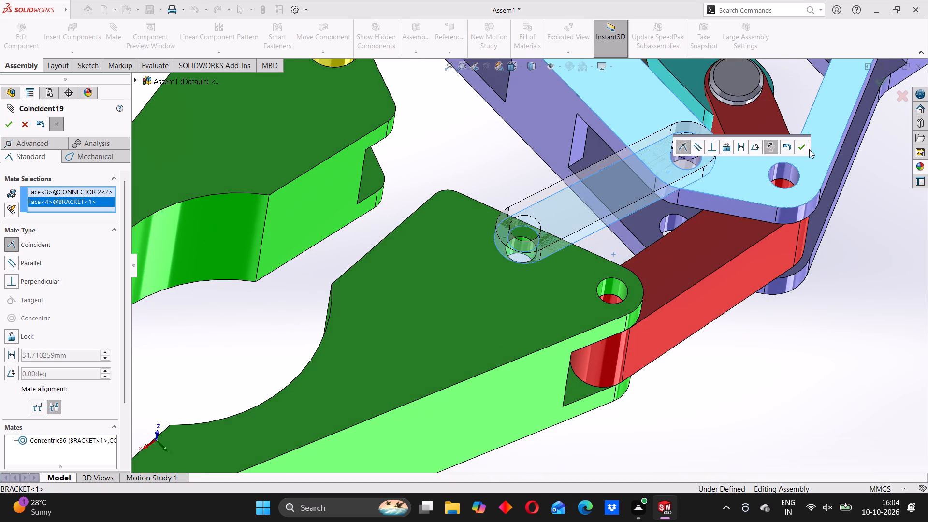
left_click(798, 146)
Mate the lower jaw's inner hole concentric with the yellow link's free end hole and finish the Mate command.
middle_click_drag(514, 235, 496, 336)
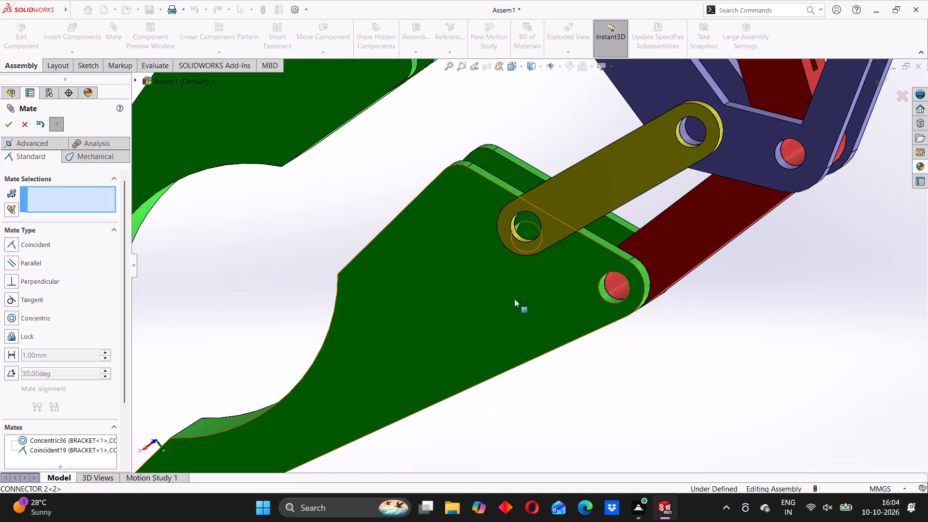
left_click_drag(468, 221, 490, 196)
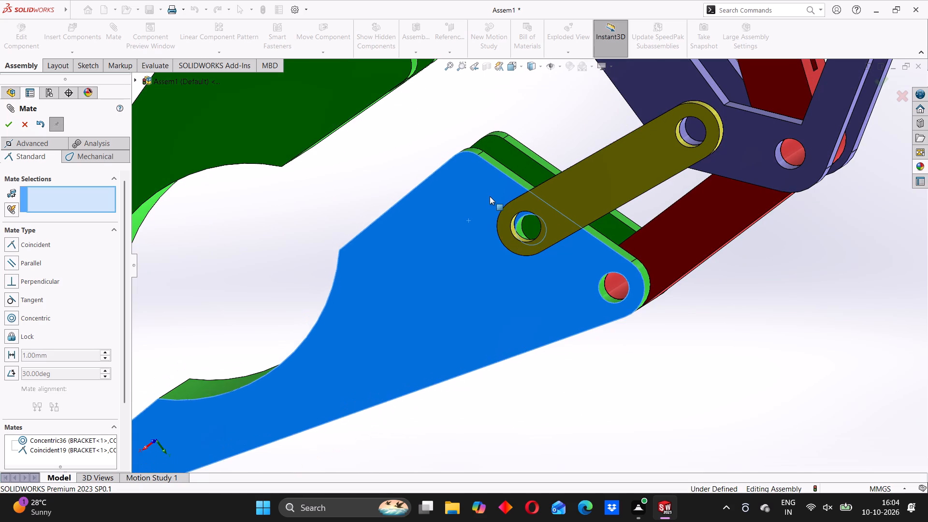
scroll(521, 222, "down", 5)
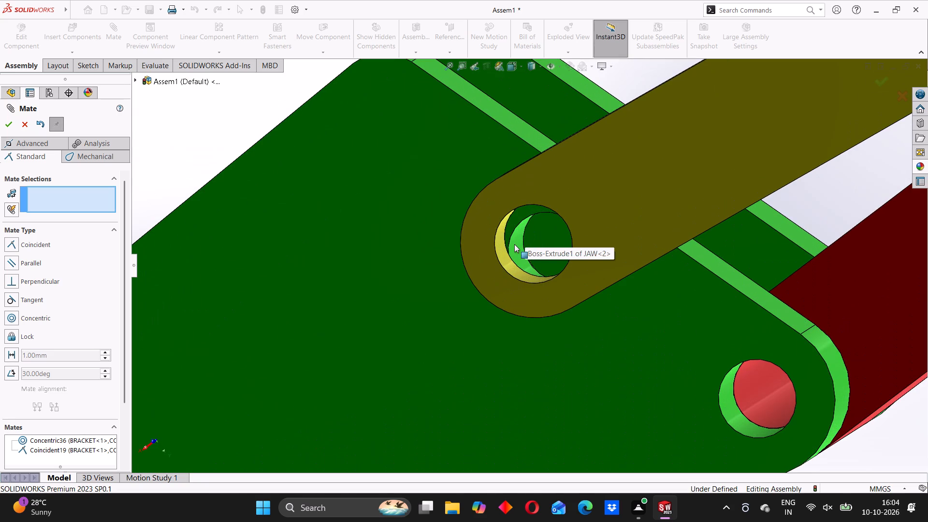
left_click(514, 244)
left_click(499, 235)
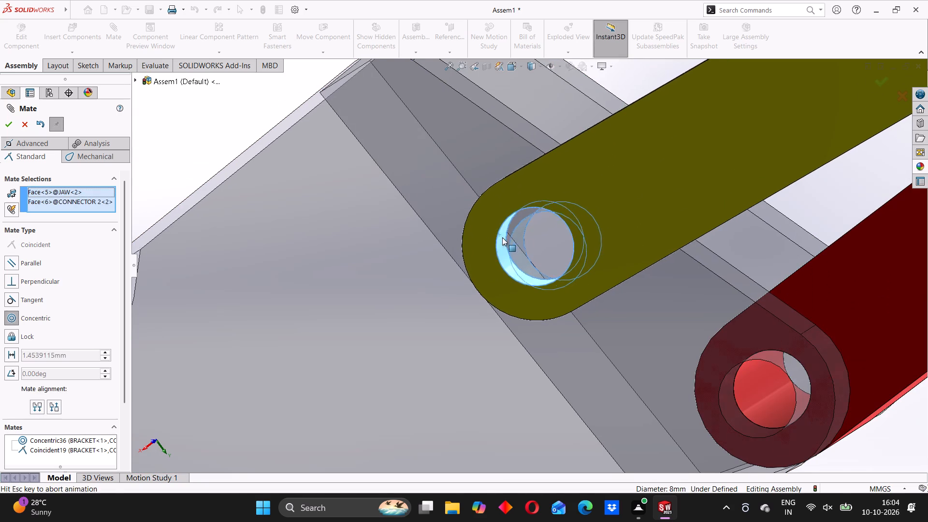
left_click(649, 225)
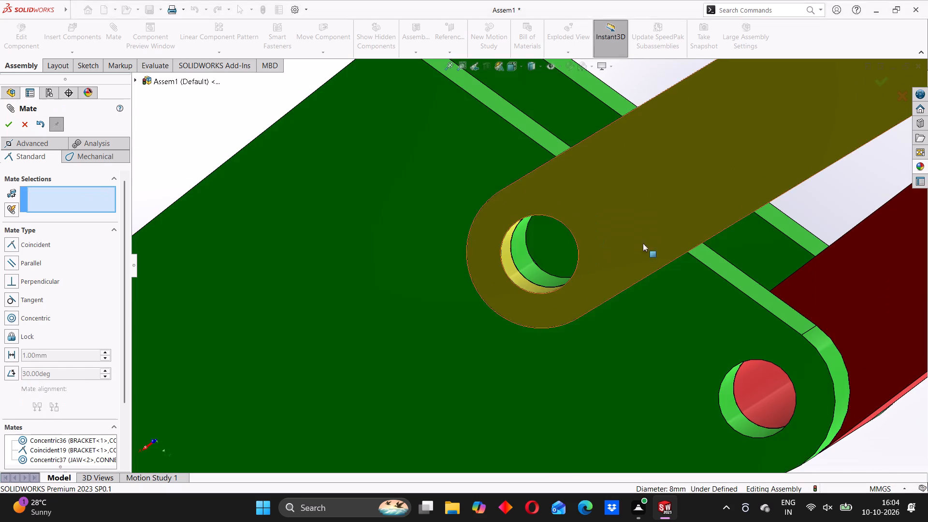
scroll(558, 272, "up", 4)
middle_click_drag(504, 310, 503, 191)
scroll(609, 241, "up", 4)
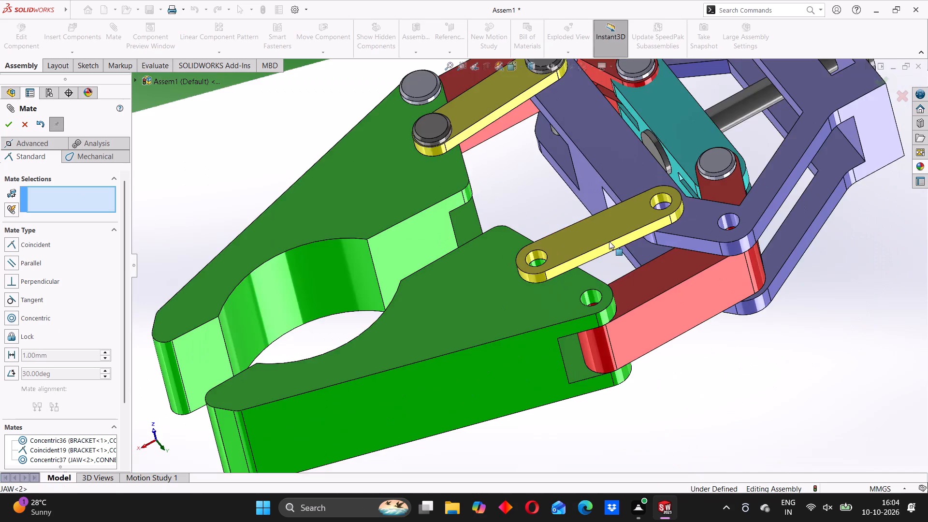
scroll(564, 218, "up", 2)
scroll(500, 191, "down", 2)
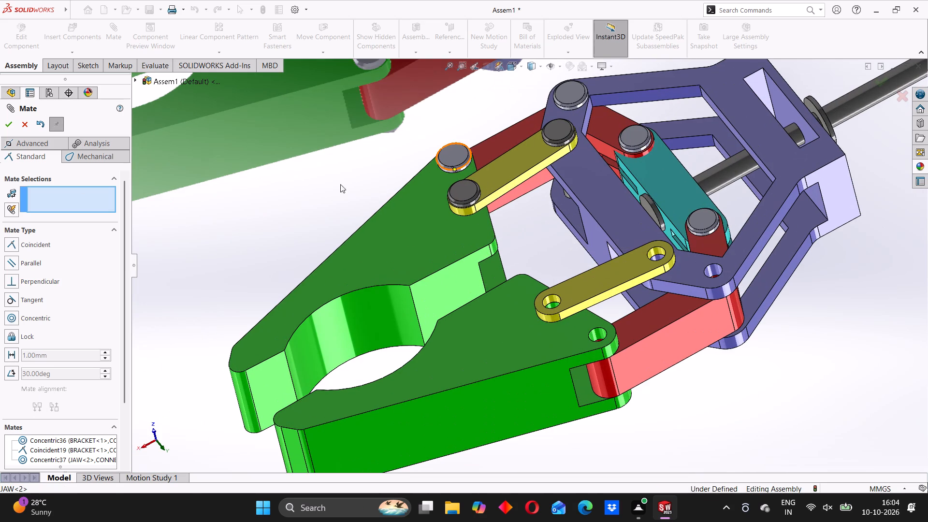
left_click(9, 128)
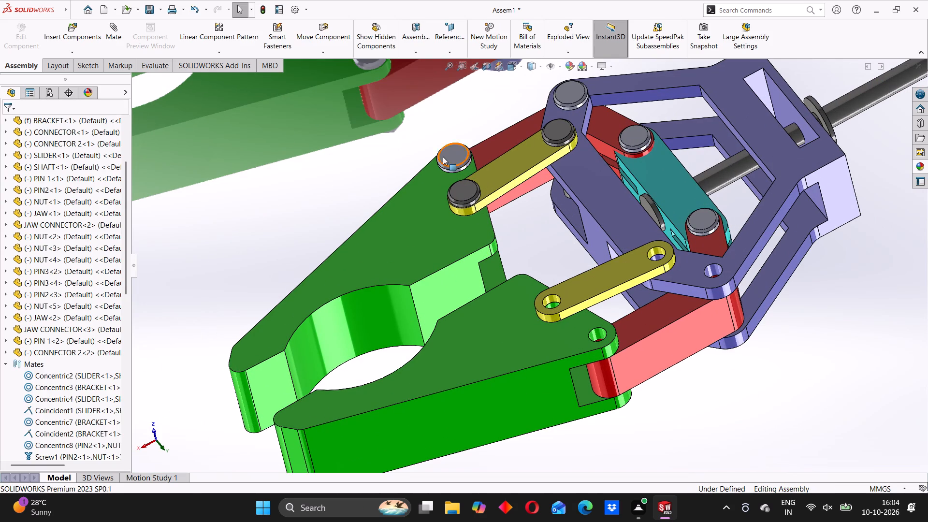
Place two copies of the upper jaw's PIN2, one at each end hole of the lower yellow link.
left_click_drag(448, 155, 564, 300, "ctrl")
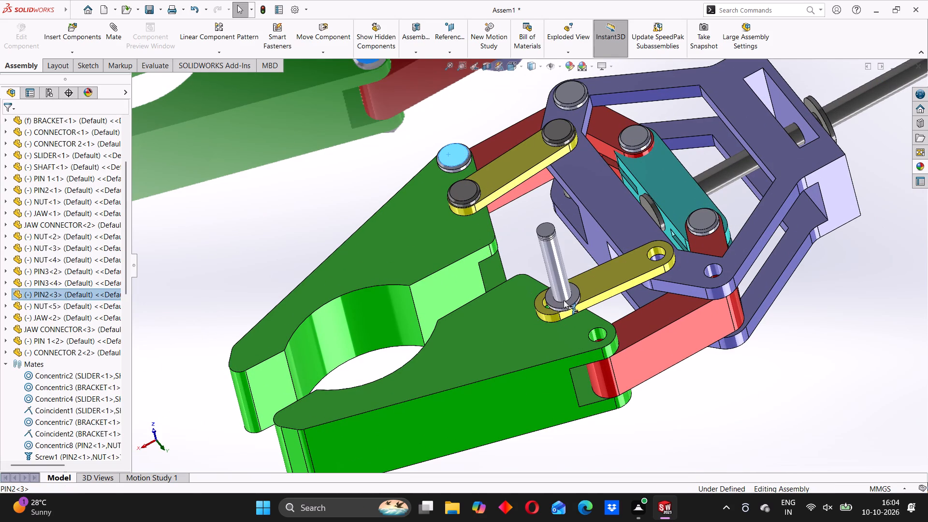
left_click_drag(564, 300, 555, 304, "ctrl")
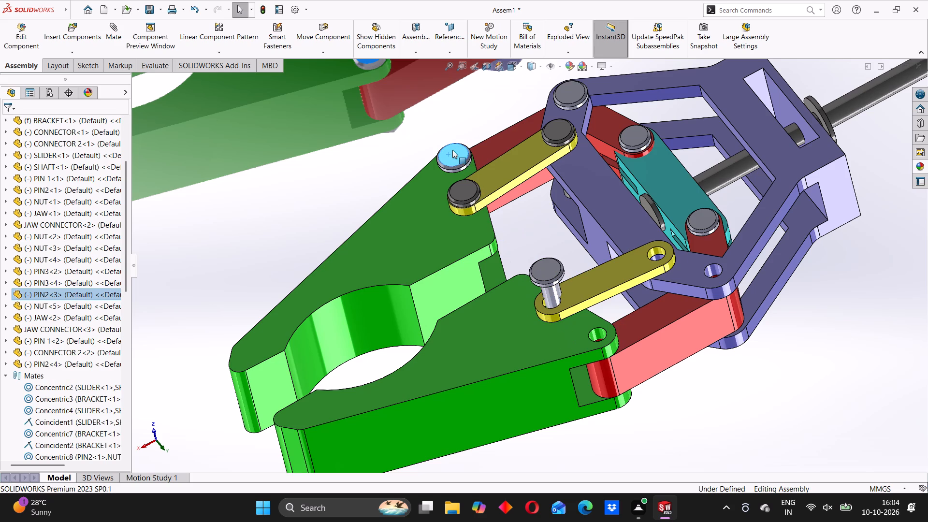
left_click_drag(449, 153, 646, 268, "ctrl")
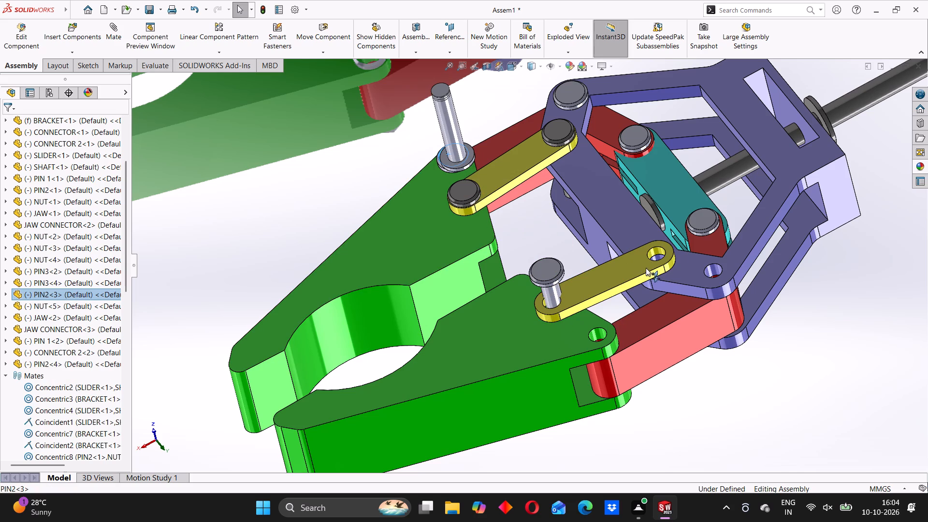
left_click_drag(646, 268, 657, 258, "ctrl")
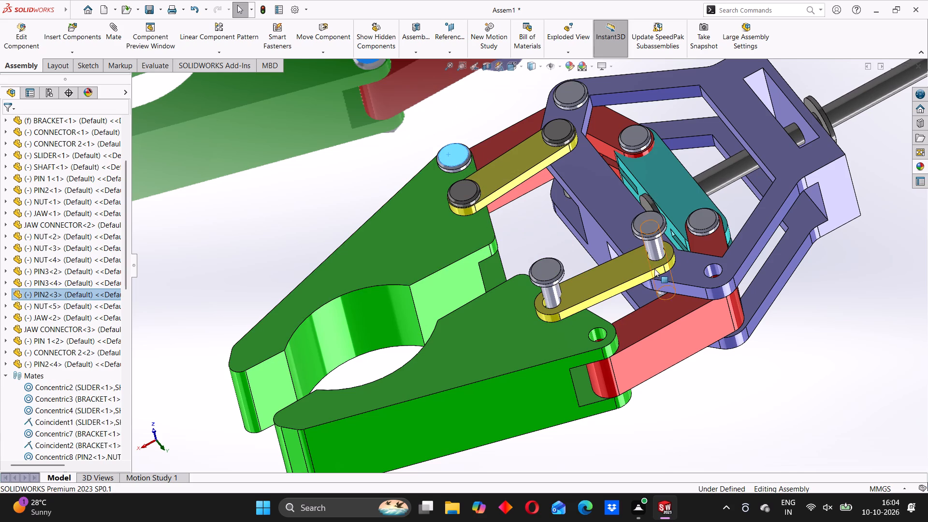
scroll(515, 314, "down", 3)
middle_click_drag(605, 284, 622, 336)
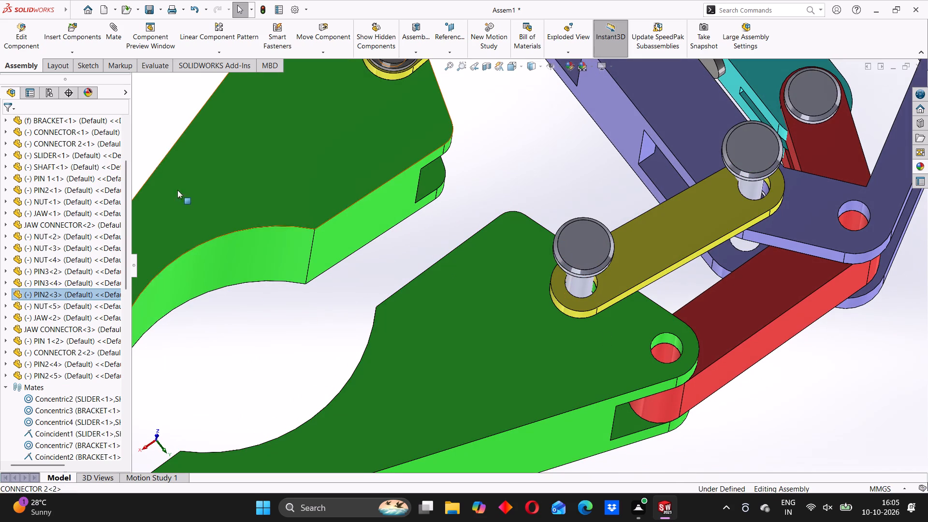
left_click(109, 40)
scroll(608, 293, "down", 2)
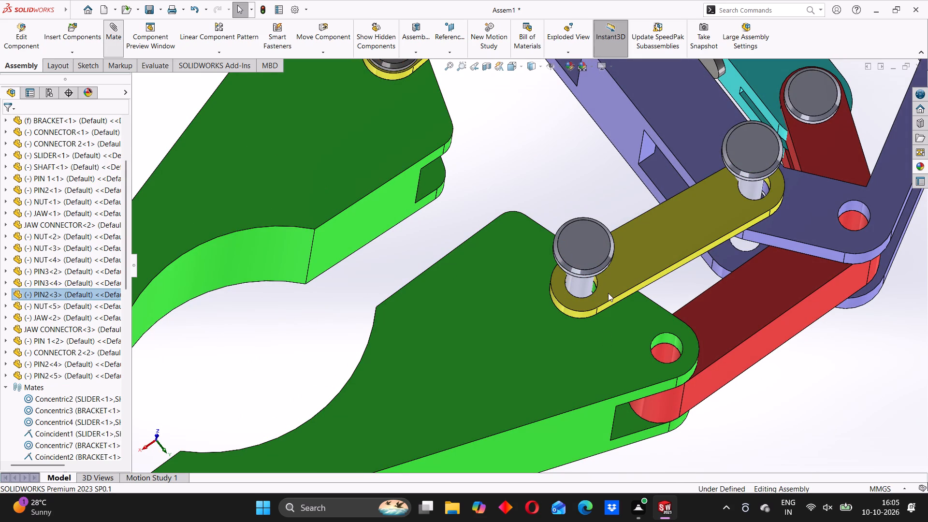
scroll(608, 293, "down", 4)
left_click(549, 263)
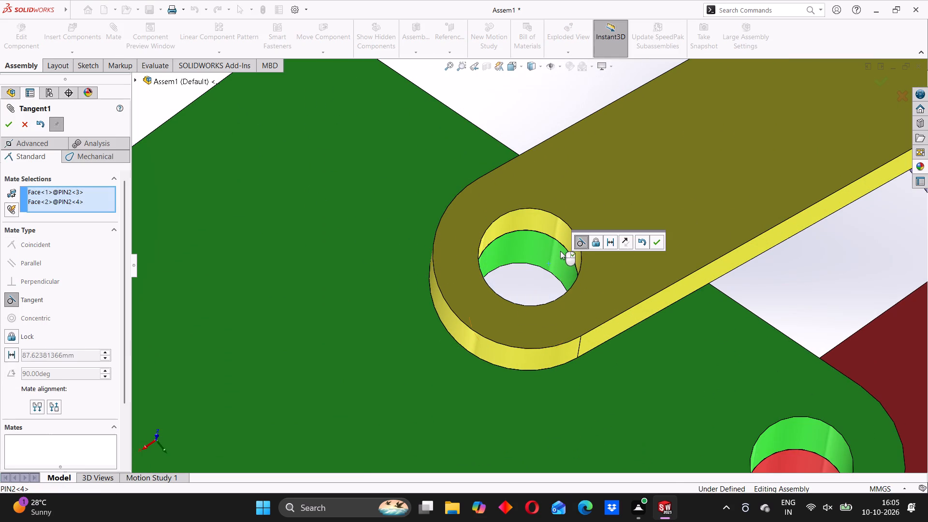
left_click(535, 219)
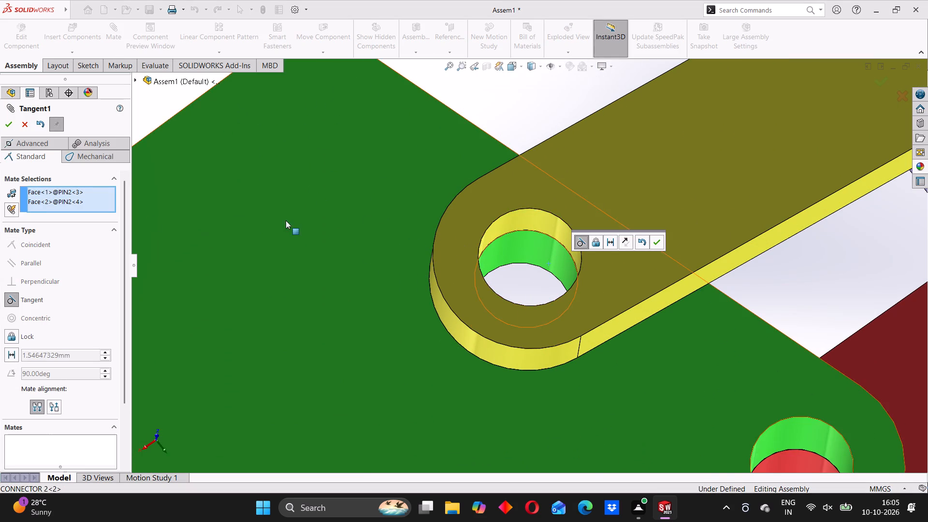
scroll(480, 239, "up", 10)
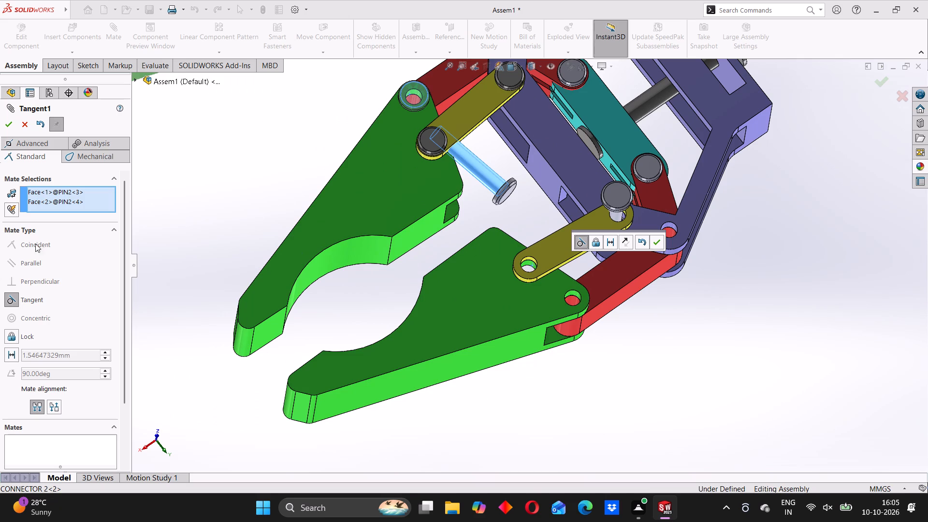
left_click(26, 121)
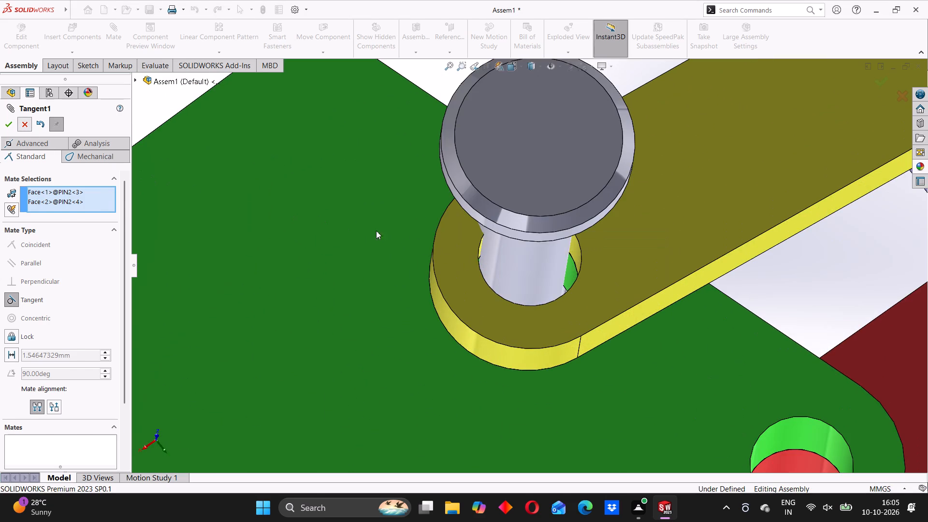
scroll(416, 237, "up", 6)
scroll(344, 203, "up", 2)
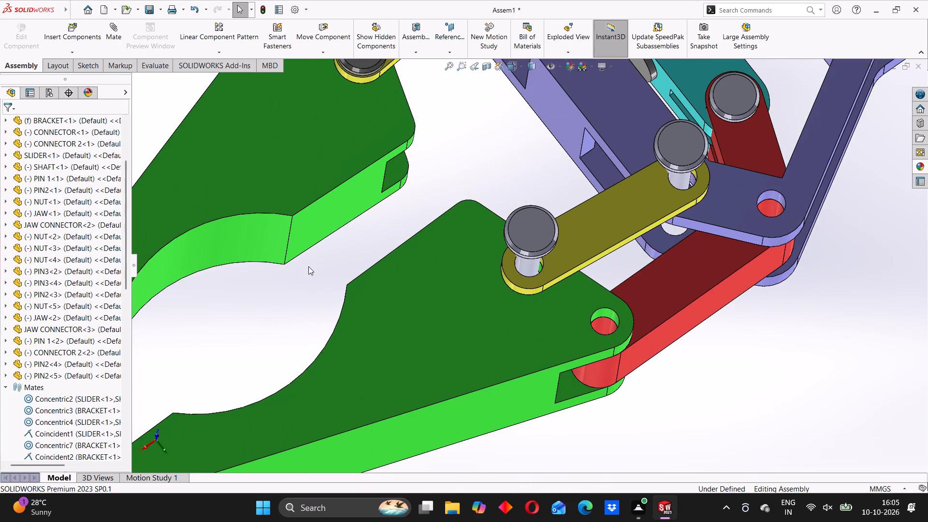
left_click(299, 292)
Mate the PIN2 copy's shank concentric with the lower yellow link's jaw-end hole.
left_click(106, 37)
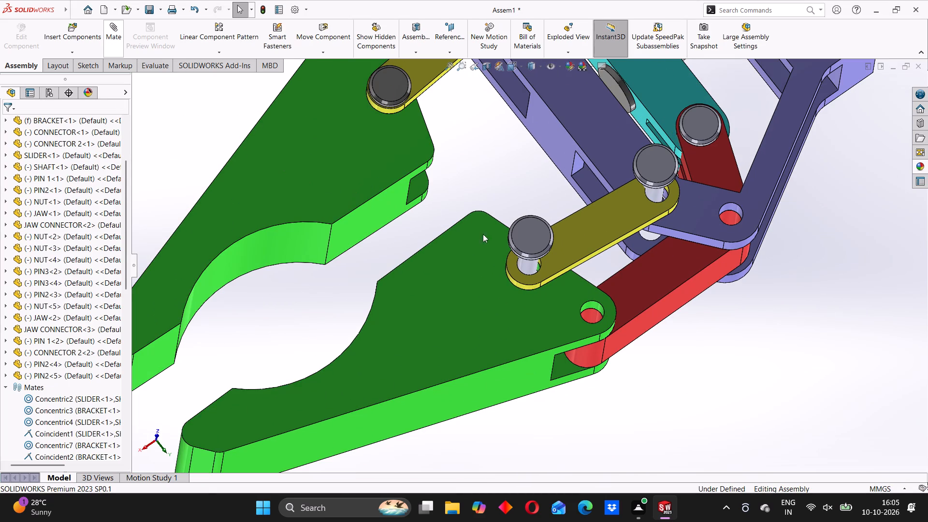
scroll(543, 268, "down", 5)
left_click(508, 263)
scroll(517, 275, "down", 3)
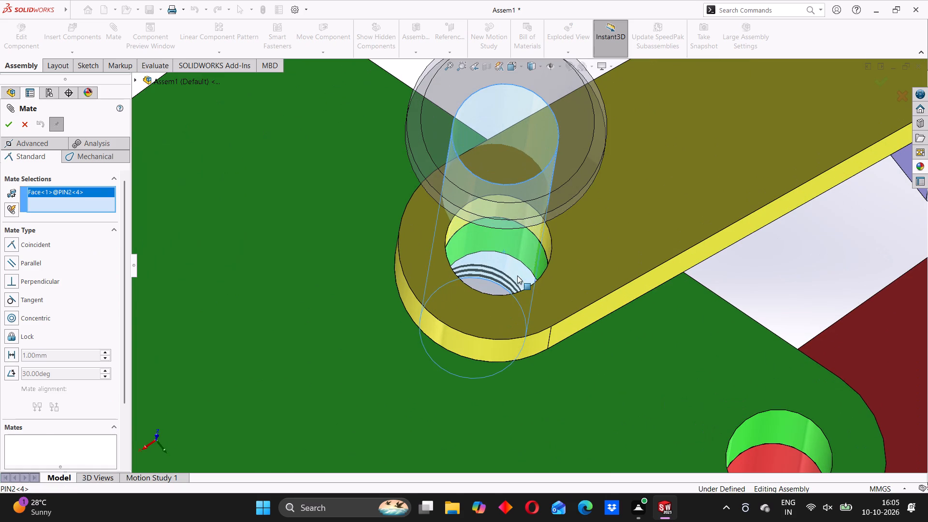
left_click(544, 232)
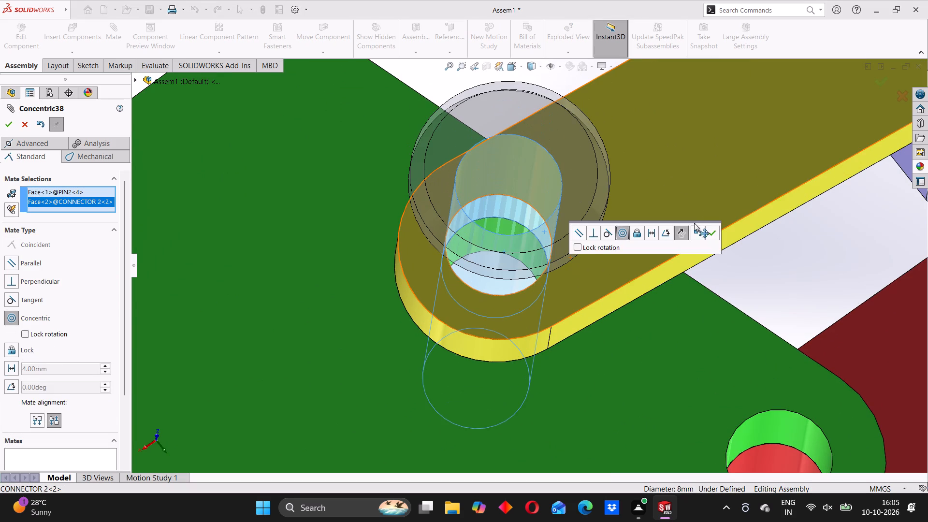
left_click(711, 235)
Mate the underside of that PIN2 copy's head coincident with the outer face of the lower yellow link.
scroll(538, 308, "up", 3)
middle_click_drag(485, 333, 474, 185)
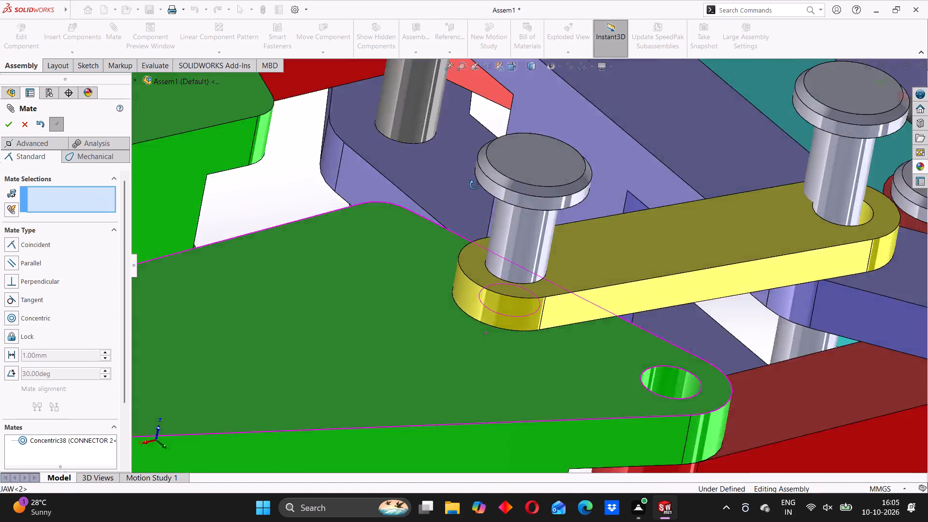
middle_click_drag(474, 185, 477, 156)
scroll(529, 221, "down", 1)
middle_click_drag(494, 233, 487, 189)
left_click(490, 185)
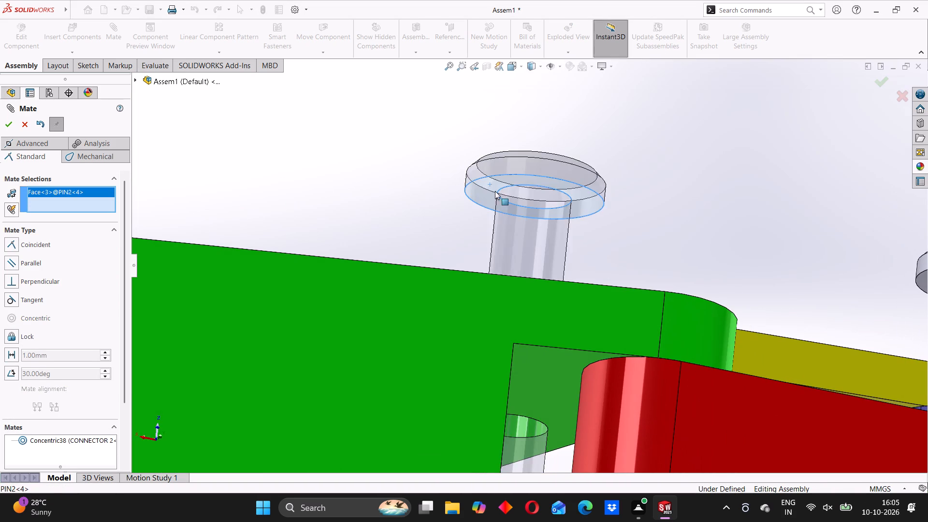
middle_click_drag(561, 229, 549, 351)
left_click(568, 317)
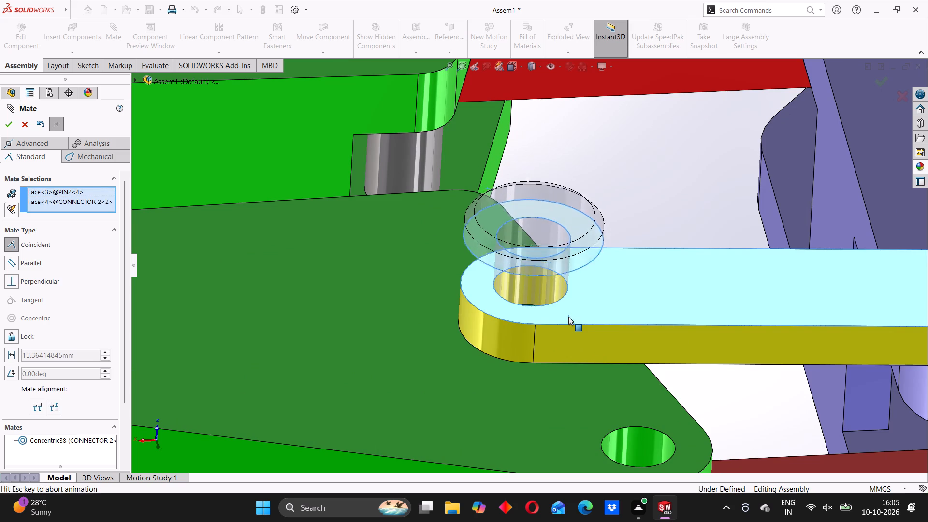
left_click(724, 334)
Examine from several sides how the pin at the lower link's jaw end sits through the jaw, including its underside and slot.
scroll(486, 346, "up", 4)
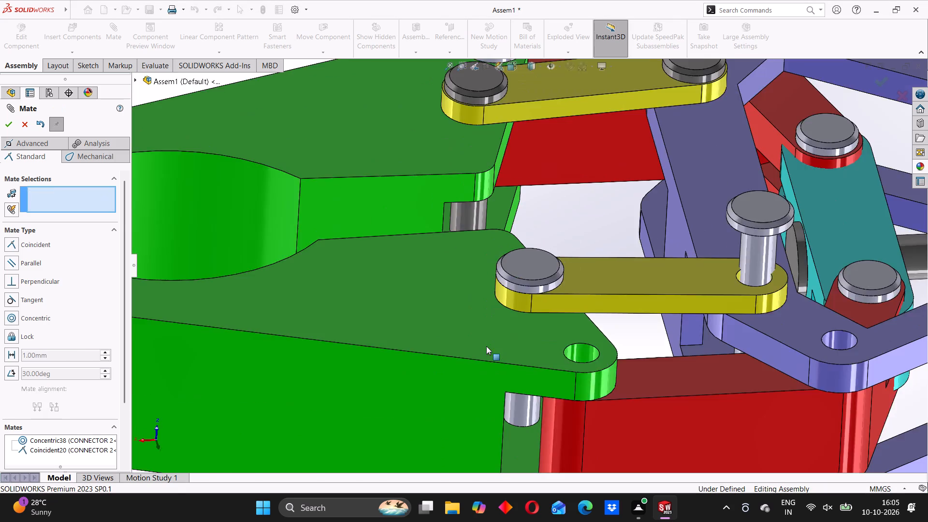
scroll(486, 346, "up", 4)
middle_click_drag(483, 355, 481, 188)
middle_click_drag(530, 391, 536, 350)
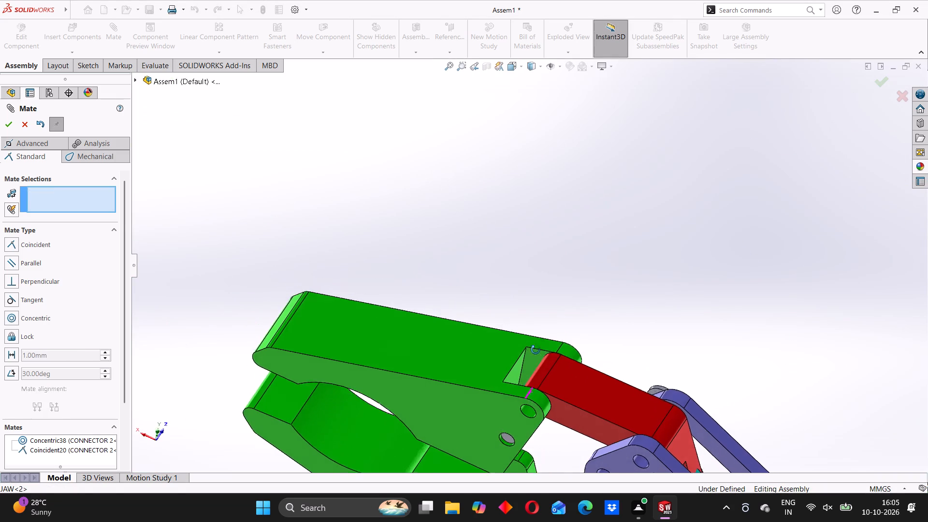
middle_click_drag(536, 350, 542, 432)
scroll(516, 330, "up", 1)
middle_click_drag(516, 330, 496, 422)
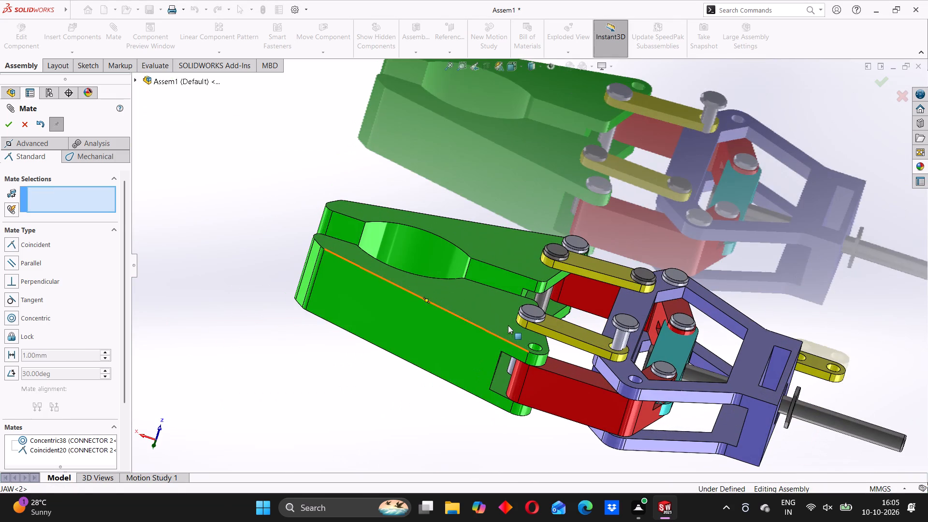
middle_click_drag(508, 325, 498, 382)
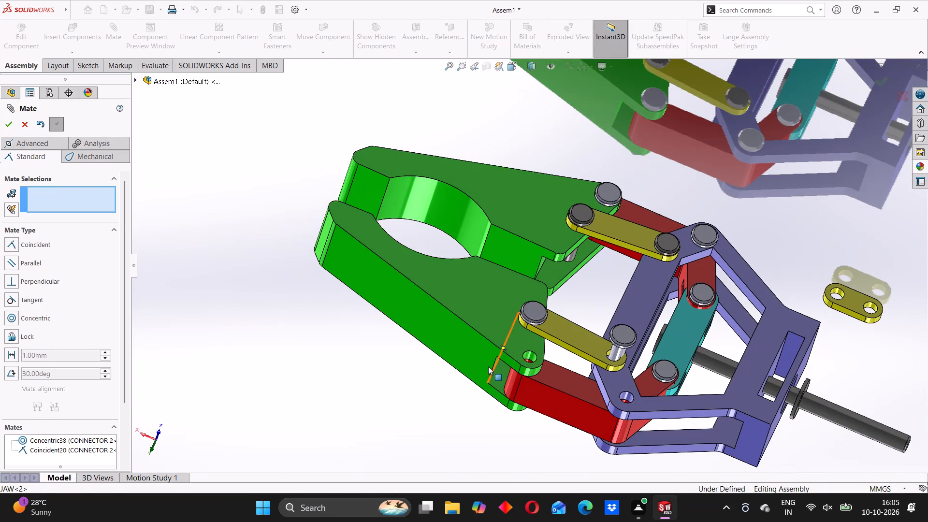
middle_click_drag(488, 366, 481, 253)
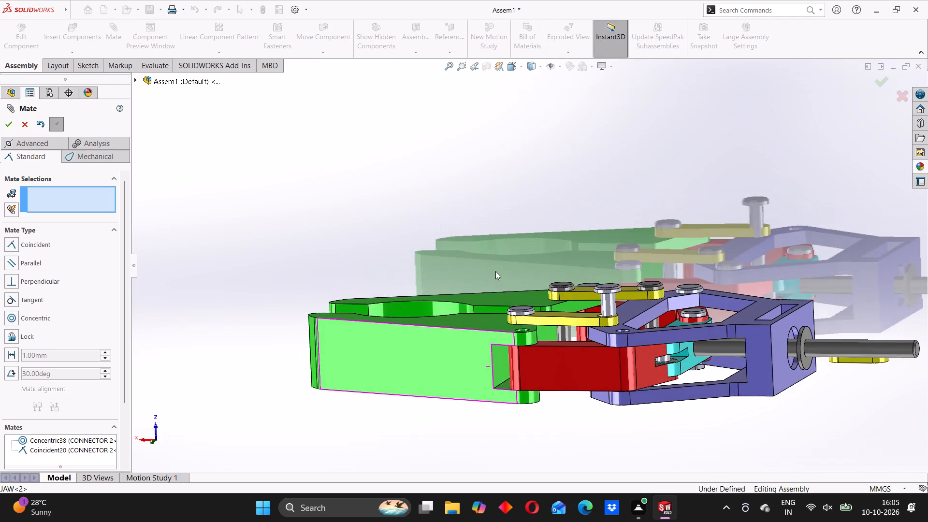
middle_click_drag(508, 361, 511, 333)
scroll(518, 346, "down", 5)
middle_click_drag(474, 336, 503, 390)
middle_click_drag(497, 383, 477, 293)
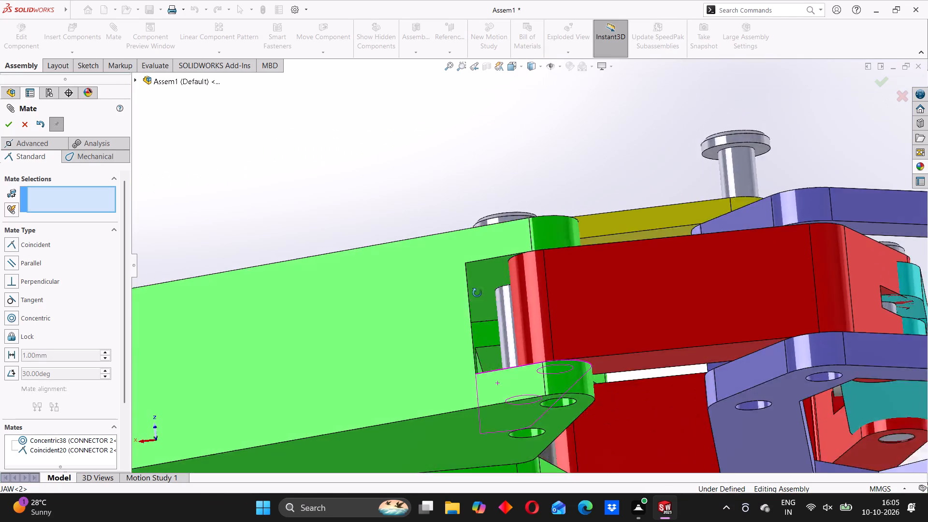
middle_click_drag(477, 293, 473, 256)
middle_click_drag(504, 307, 533, 444)
scroll(500, 304, "up", 2)
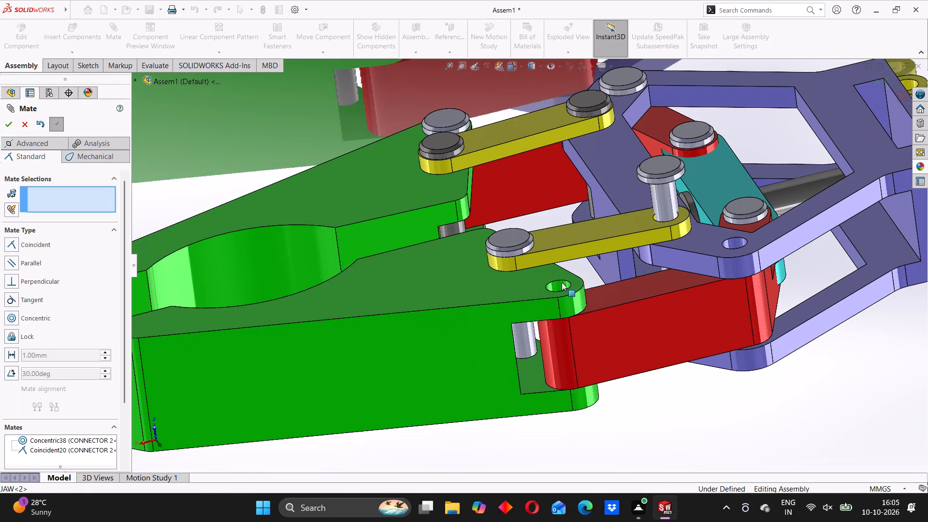
middle_click_drag(589, 279, 551, 183)
middle_click_drag(623, 273, 596, 434)
scroll(599, 428, "up", 1)
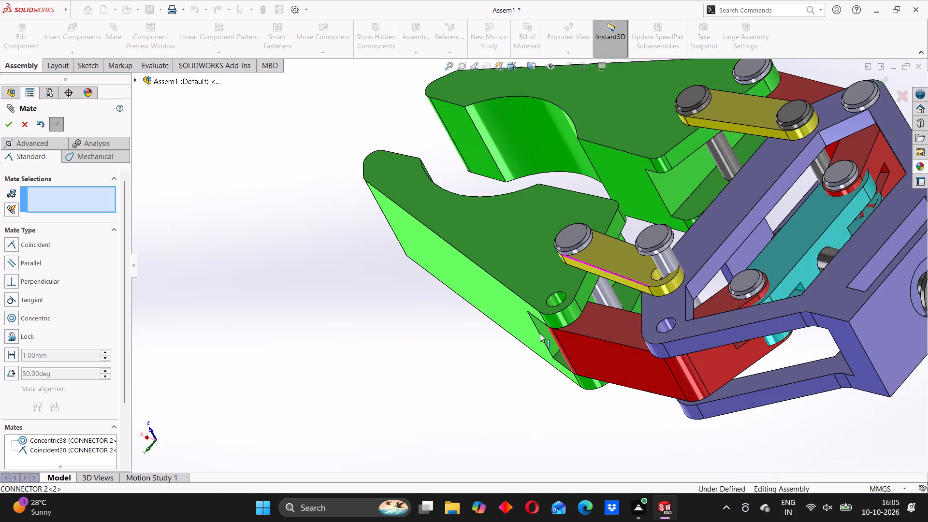
middle_click_drag(540, 333, 592, 333)
scroll(584, 249, "up", 3)
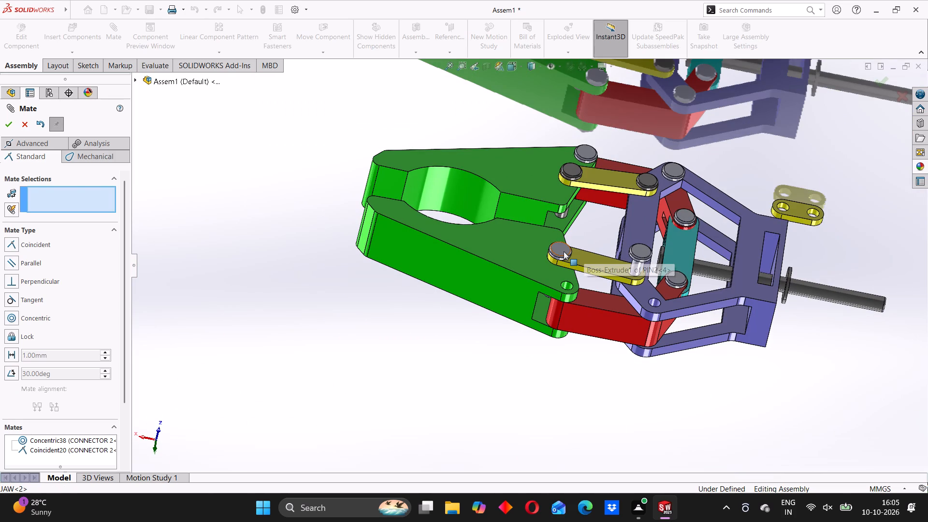
Leave the Mate command and delete the PIN2 copy from the lower yellow link's jaw-end hole.
left_click(564, 251)
right_click(564, 251)
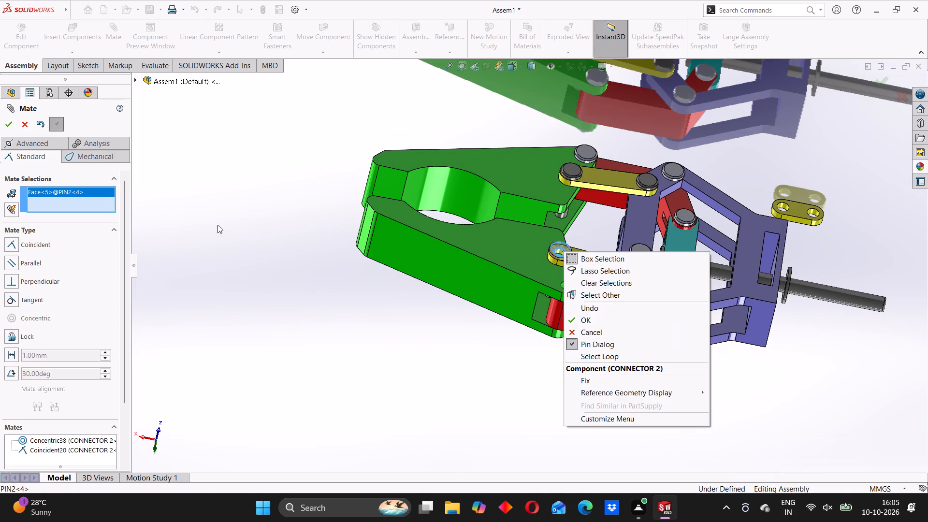
left_click(26, 125)
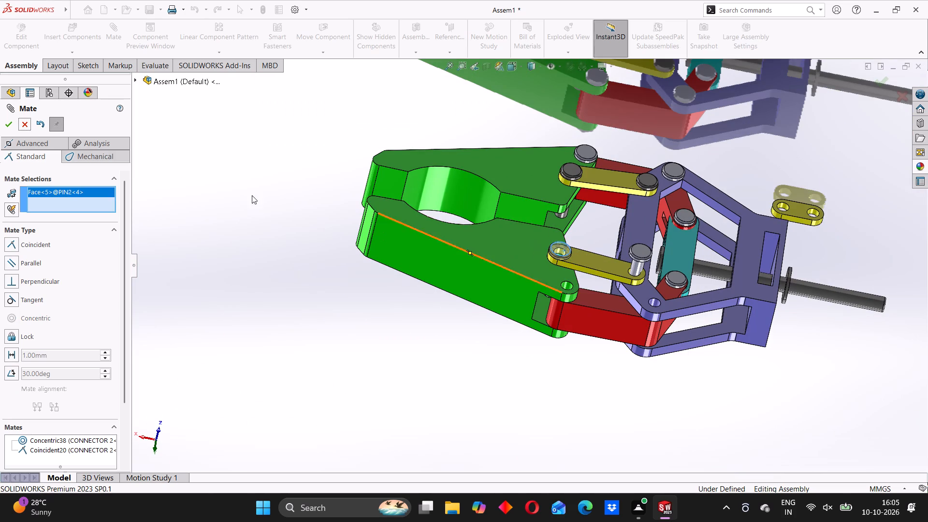
left_click(21, 123)
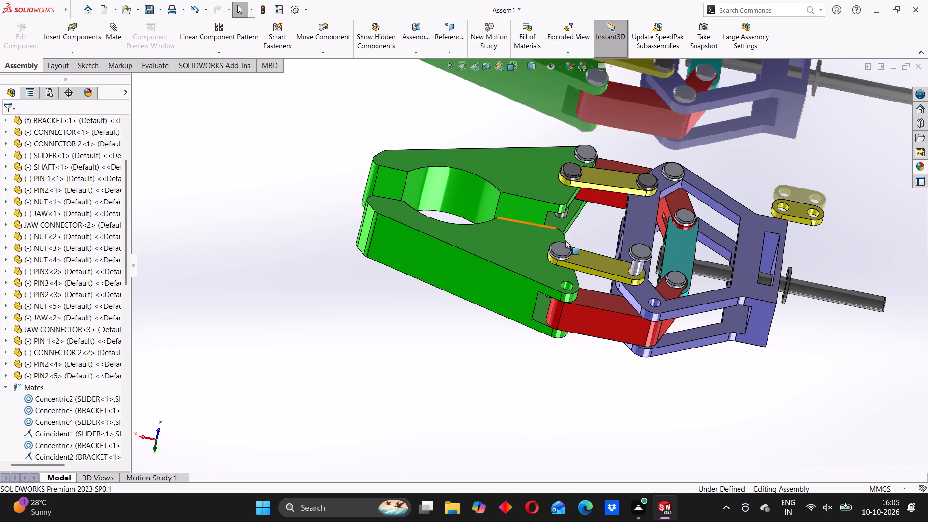
scroll(569, 252, "down", 3)
right_click(539, 246)
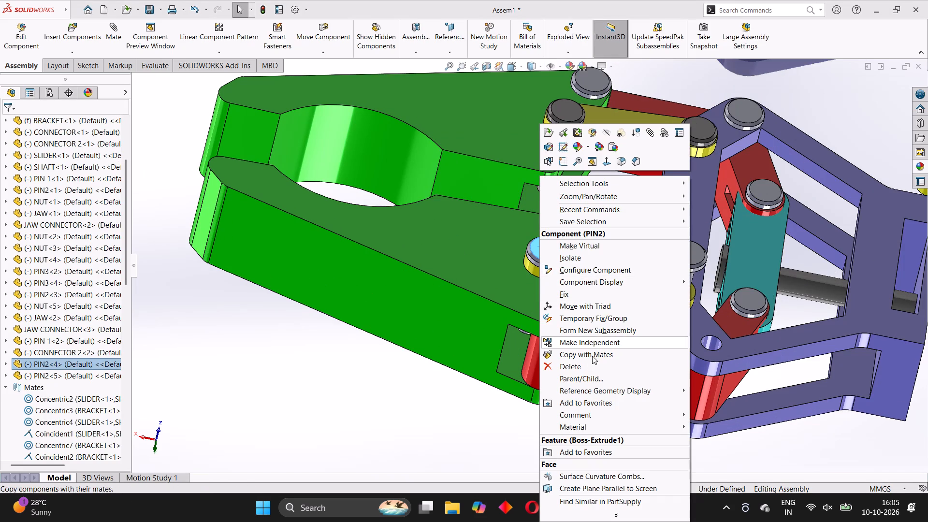
left_click(590, 363)
left_click(519, 190)
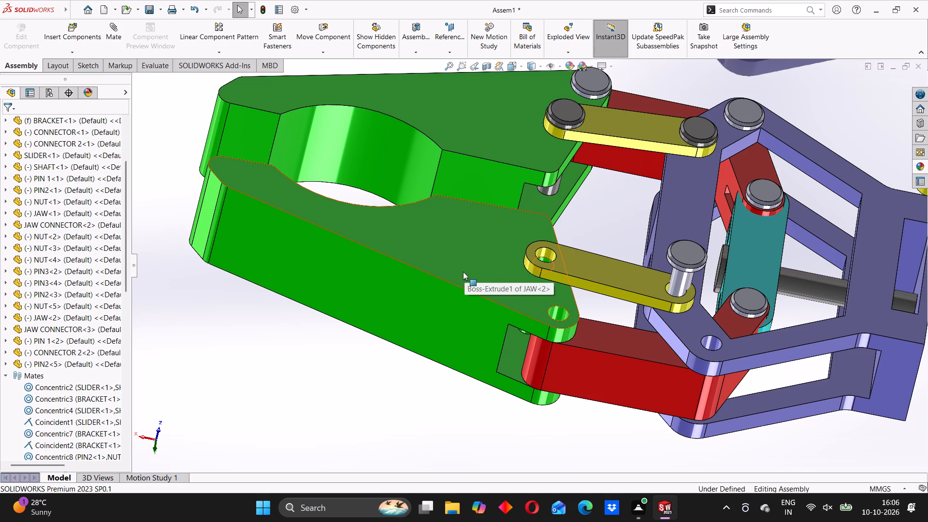
Examine the whole gripper from several angles, checking the lower jaw's joints against the upper jaw's.
scroll(523, 270, "up", 3)
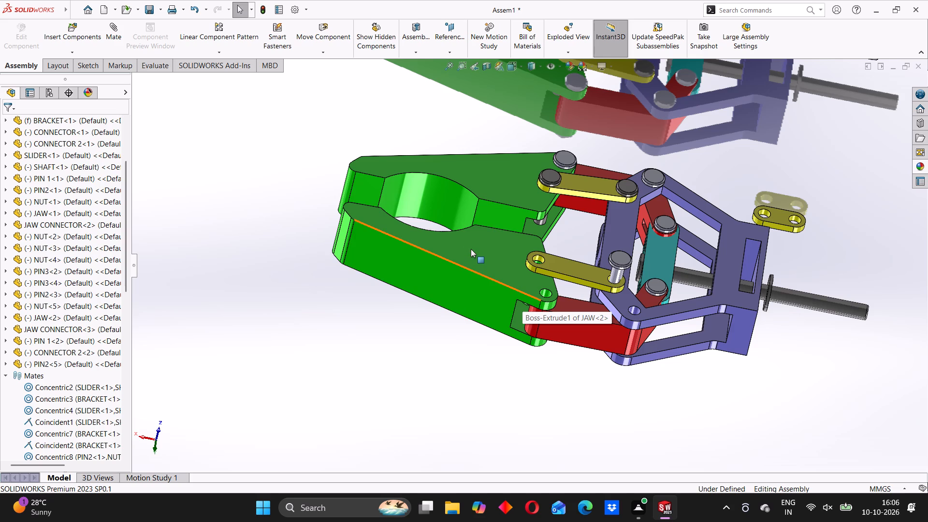
scroll(407, 237, "down", 1)
scroll(407, 231, "up", 2)
middle_click_drag(380, 241, 398, 271)
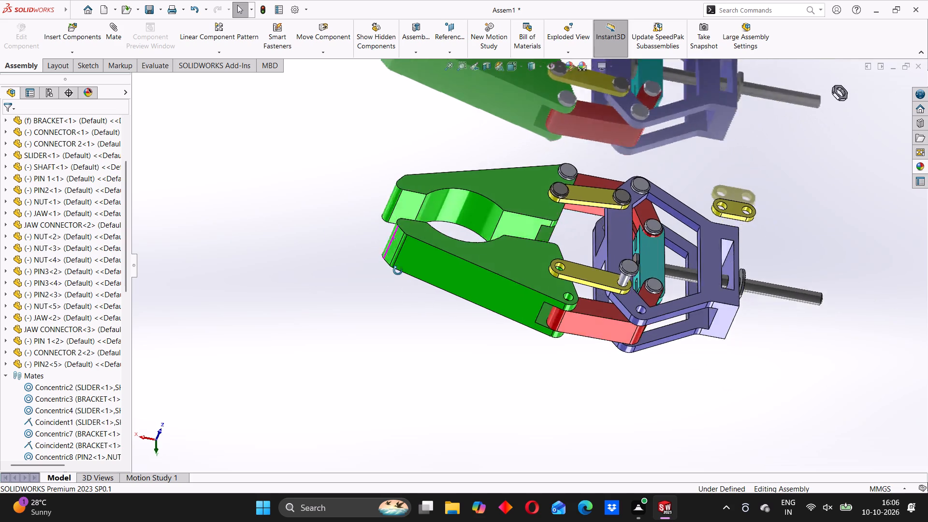
middle_click_drag(398, 271, 412, 313)
scroll(417, 227, "up", 3)
middle_click_drag(461, 269, 419, 241)
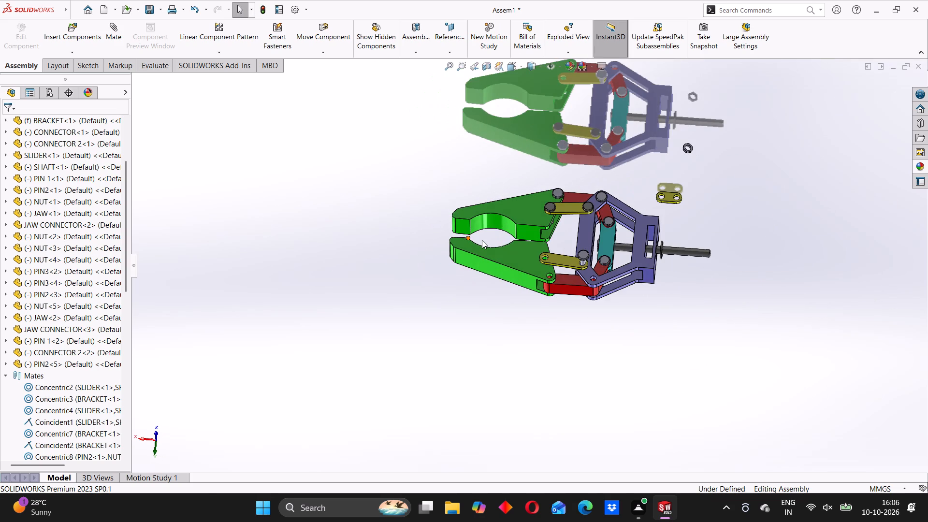
scroll(482, 240, "down", 2)
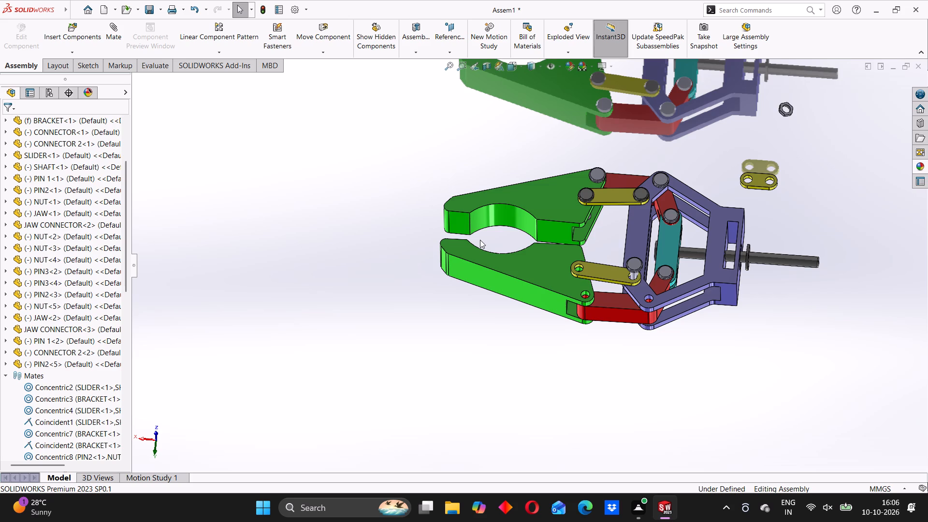
middle_click_drag(443, 213, 476, 275)
scroll(478, 250, "up", 2)
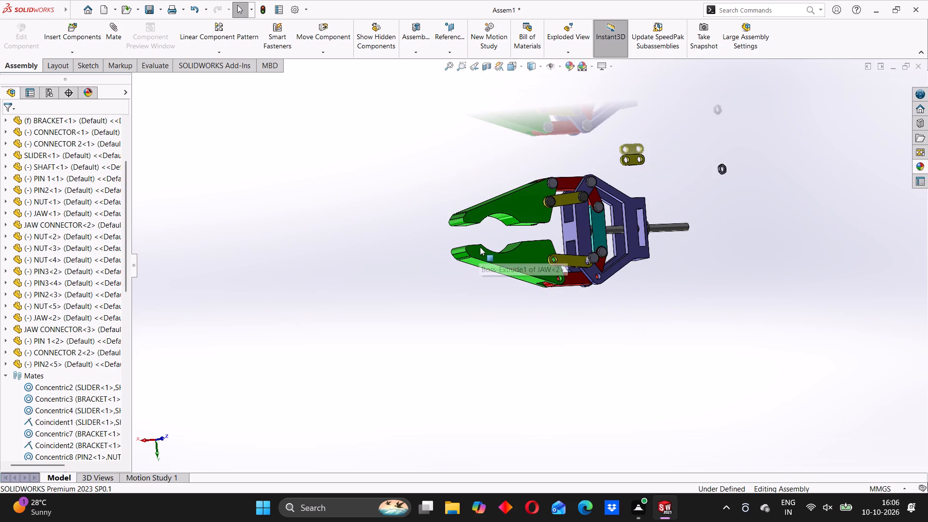
scroll(517, 210, "down", 1)
middle_click_drag(505, 239, 510, 262)
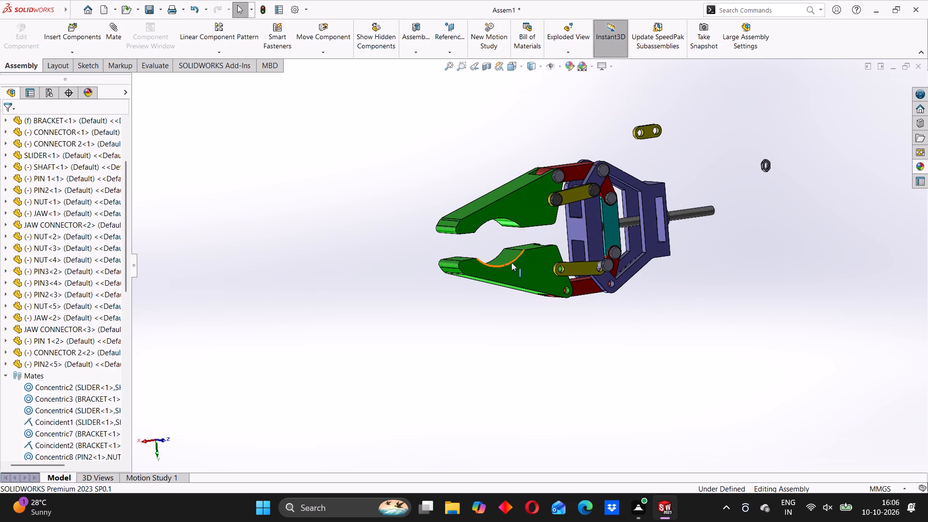
scroll(498, 223, "down", 2)
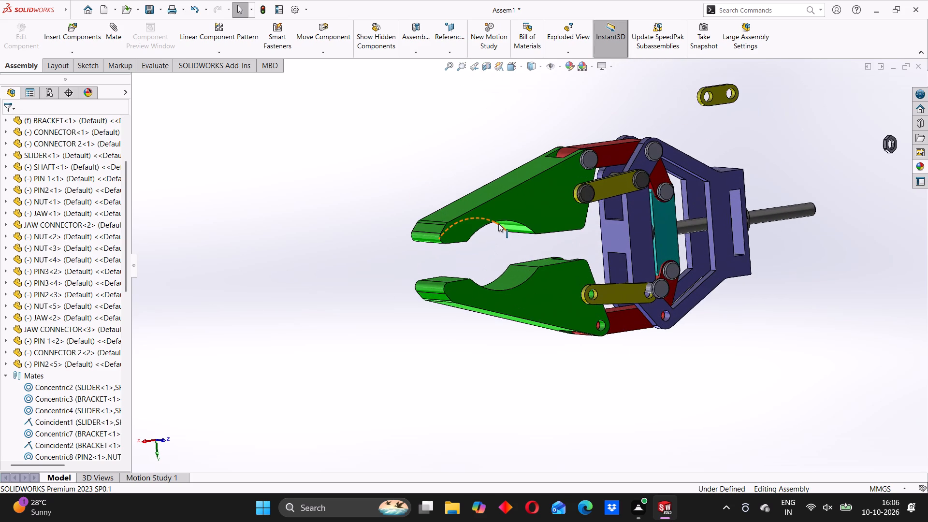
middle_click_drag(504, 254, 466, 207)
scroll(555, 261, "up", 4)
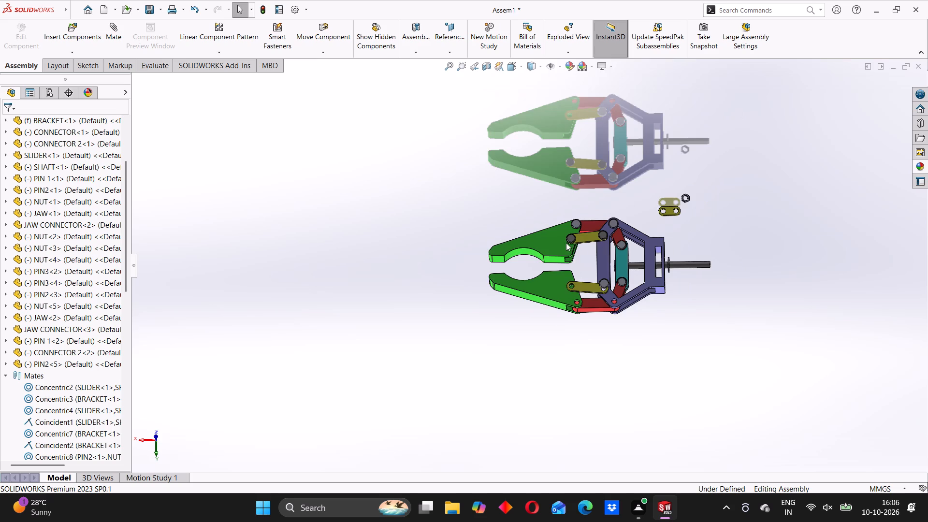
Copy the PIN3 pin from the upper yellow link's jaw end and place it at the lower yellow link's jaw-end hole.
scroll(565, 246, "down", 2)
middle_click_drag(556, 289, 565, 321)
scroll(562, 307, "down", 6)
middle_click_drag(570, 316, 544, 292)
scroll(556, 287, "down", 3)
middle_click_drag(554, 311, 563, 232)
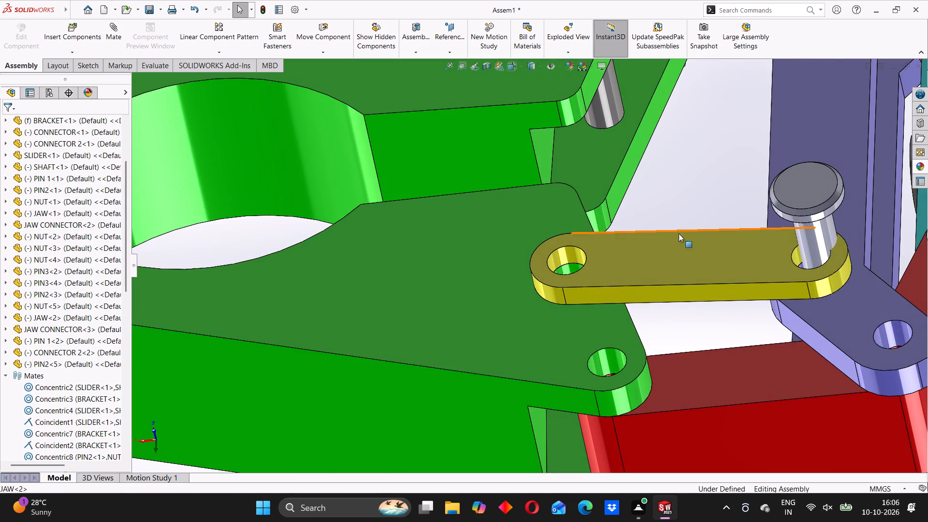
scroll(811, 226, "down", 1)
scroll(781, 244, "up", 4)
scroll(597, 186, "up", 1)
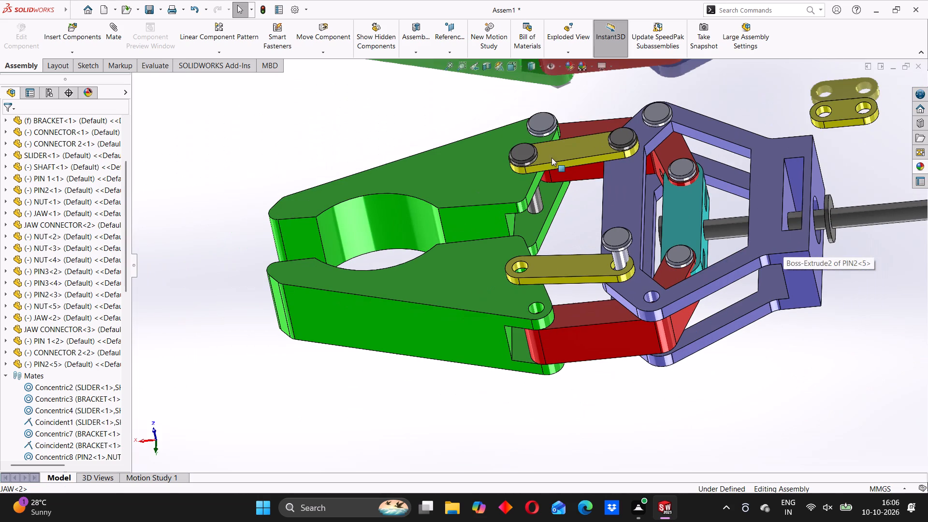
scroll(570, 165, "up", 1)
left_click_drag(525, 153, 508, 197, "ctrl")
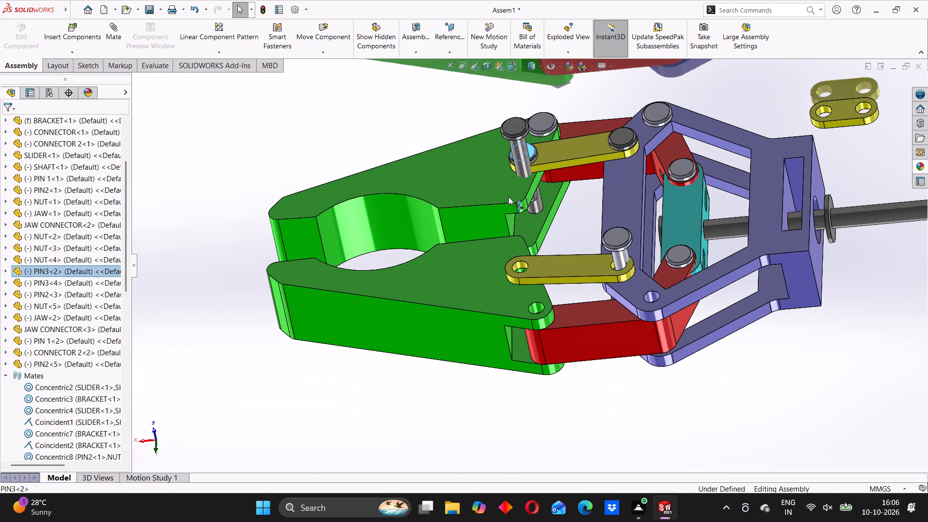
left_click_drag(508, 197, 521, 267, "ctrl")
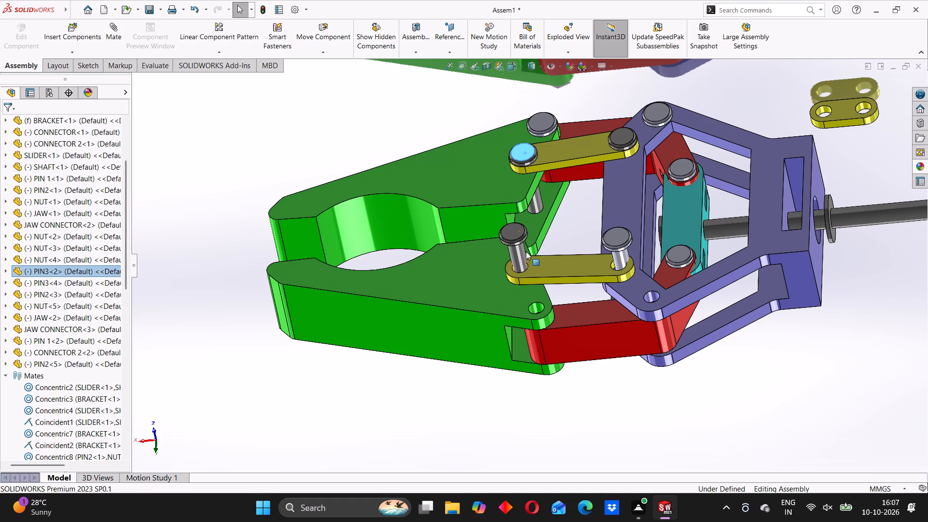
Mate the PIN3 copy's shank concentric with the jaw-end hole of the lower yellow link.
scroll(526, 251, "down", 7)
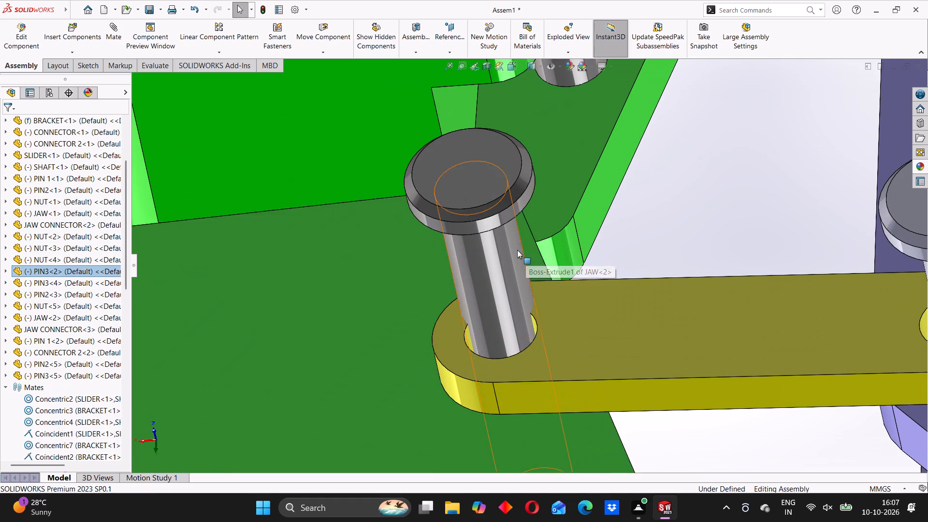
scroll(517, 250, "down", 4)
scroll(530, 279, "up", 4)
middle_click_drag(490, 296, 507, 325)
left_click(495, 301)
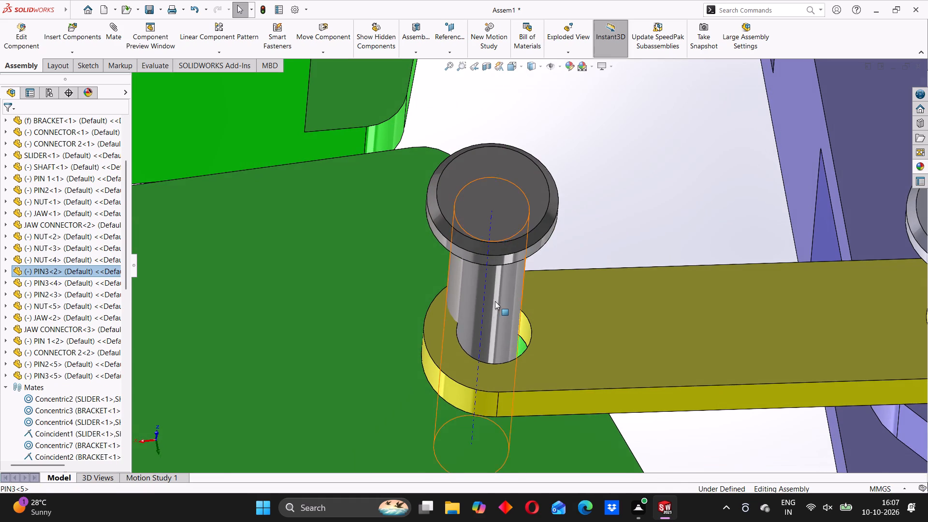
scroll(515, 334, "down", 4)
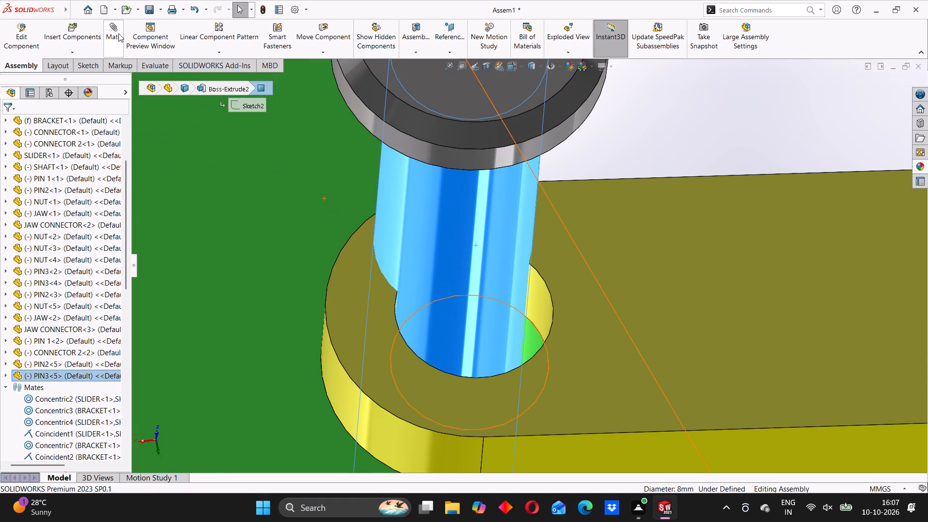
left_click(118, 33)
left_click(536, 301)
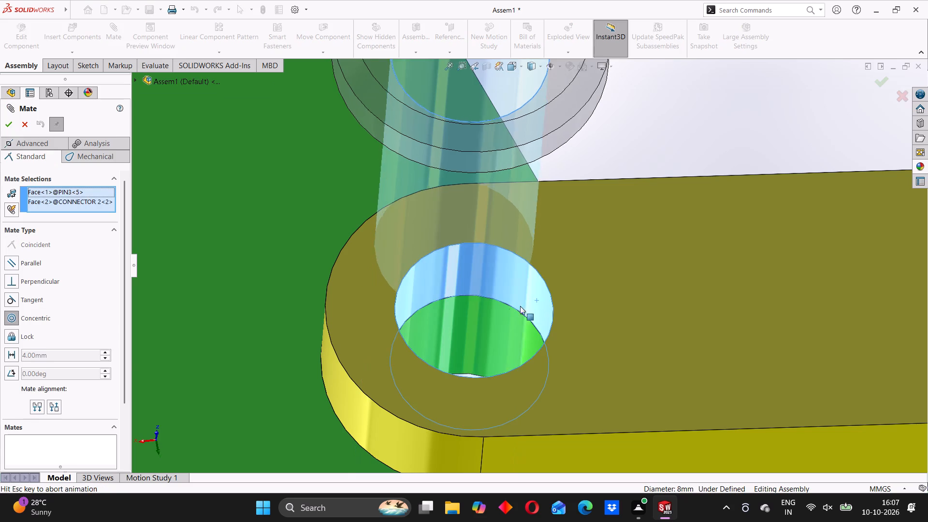
left_click(9, 128)
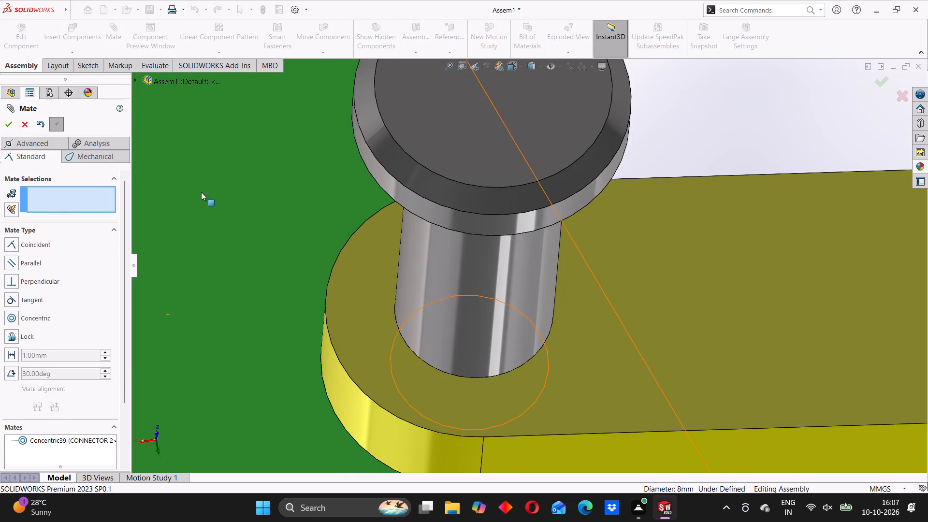
Mate the underside of the PIN3 copy's head coincident with the outer face of the lower yellow link.
scroll(458, 237, "up", 4)
middle_click_drag(489, 282, 514, 146)
scroll(502, 204, "down", 1)
middle_click_drag(534, 221, 565, 198)
left_click(460, 159)
middle_click_drag(551, 249, 551, 250)
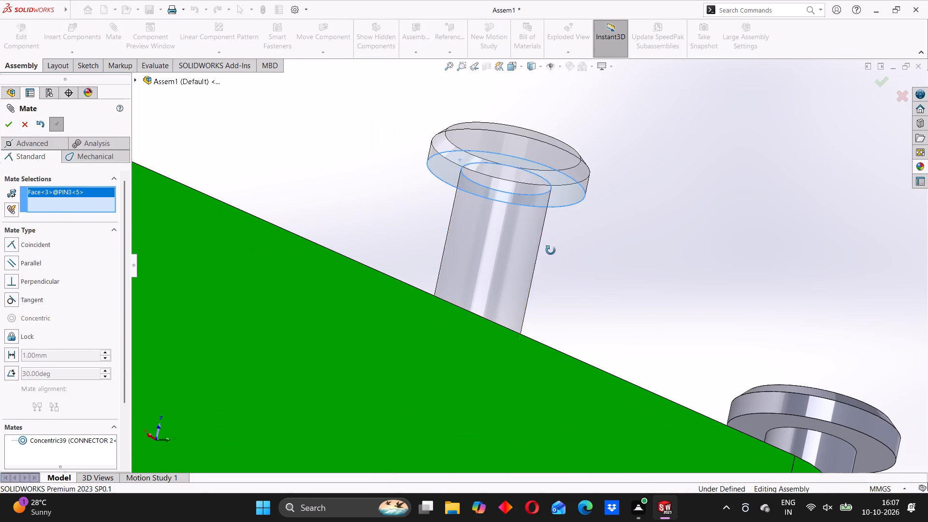
middle_click_drag(551, 250, 515, 366)
left_click(504, 368)
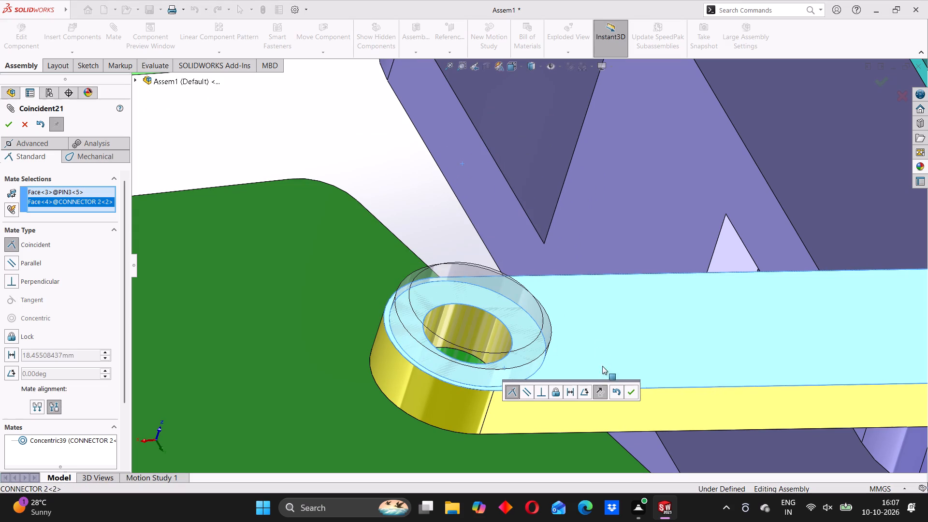
left_click(629, 391)
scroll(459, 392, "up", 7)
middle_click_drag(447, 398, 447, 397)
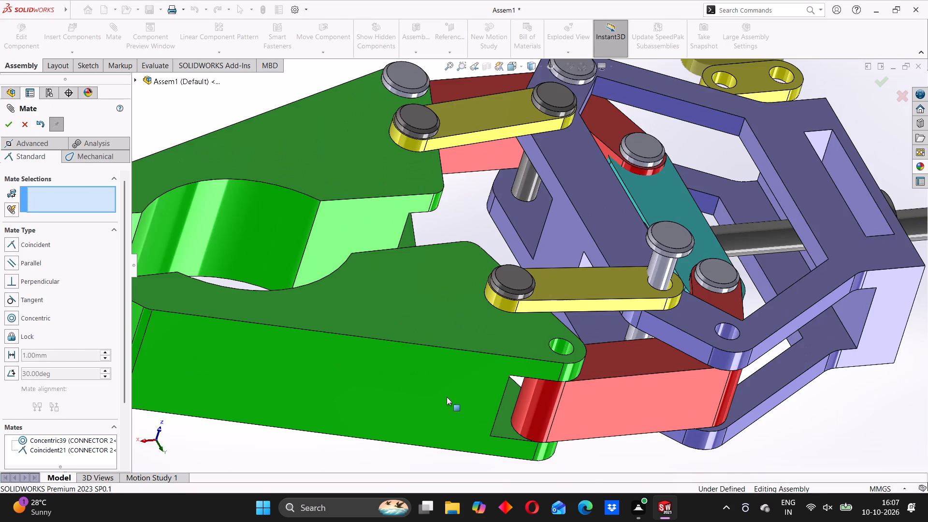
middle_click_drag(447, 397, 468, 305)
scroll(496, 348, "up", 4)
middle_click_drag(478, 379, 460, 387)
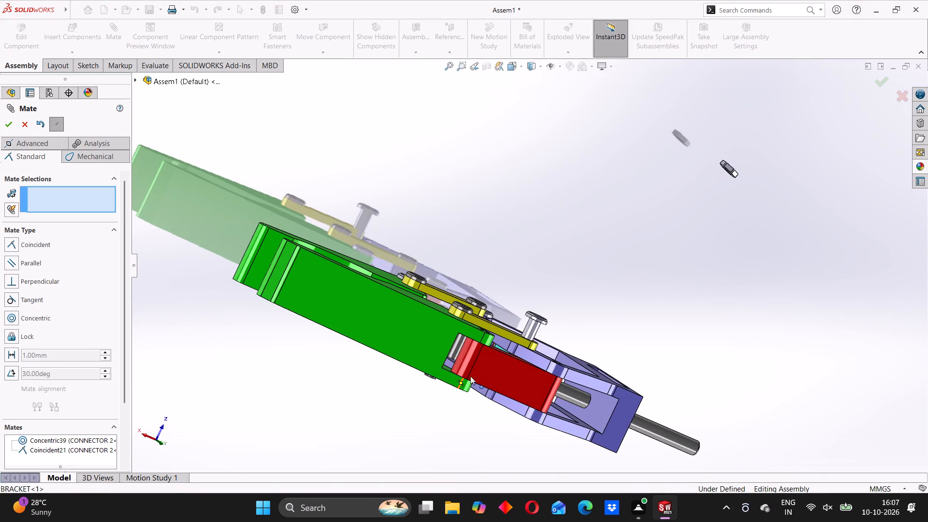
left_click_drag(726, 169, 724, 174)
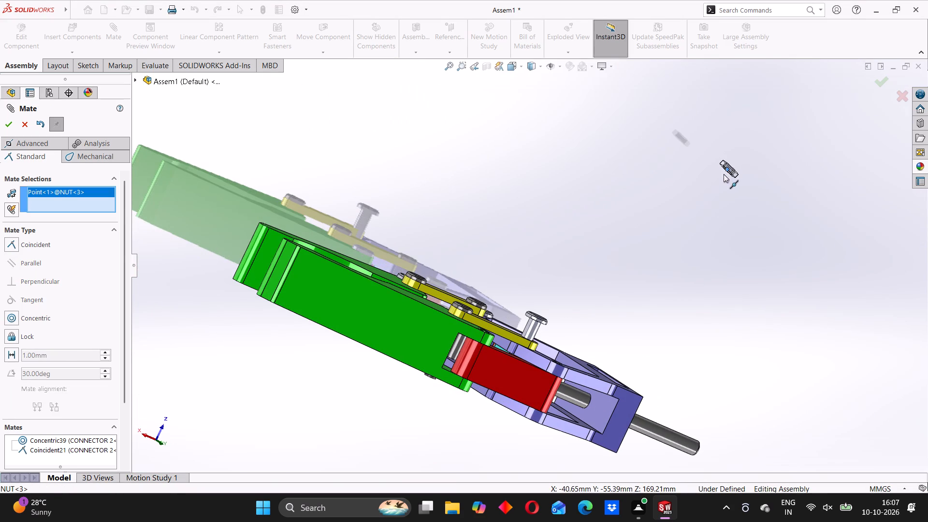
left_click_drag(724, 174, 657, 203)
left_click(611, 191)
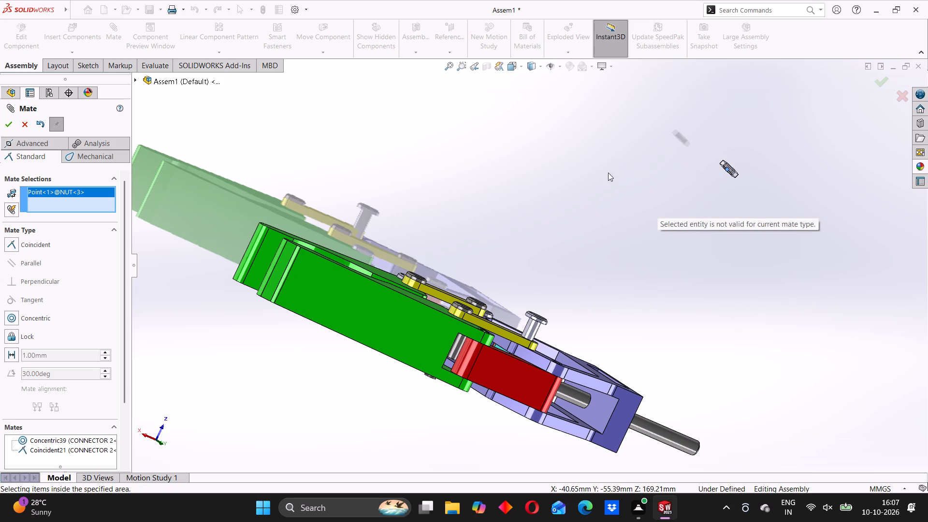
Leave the Mate command and move the loose nut to the underside of the gripper, clear of the bracket.
left_click(28, 122)
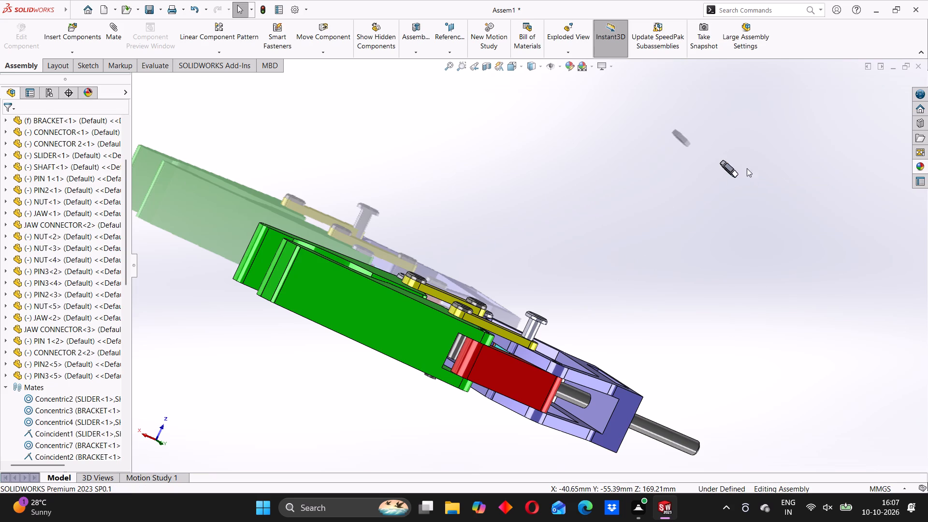
scroll(738, 162, "down", 2)
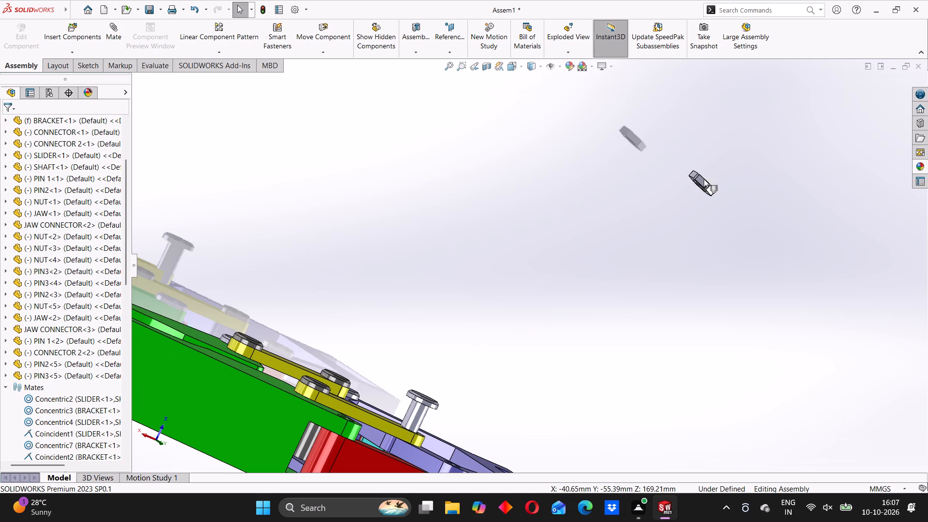
left_click_drag(703, 183, 620, 250)
left_click_drag(669, 134, 723, 247)
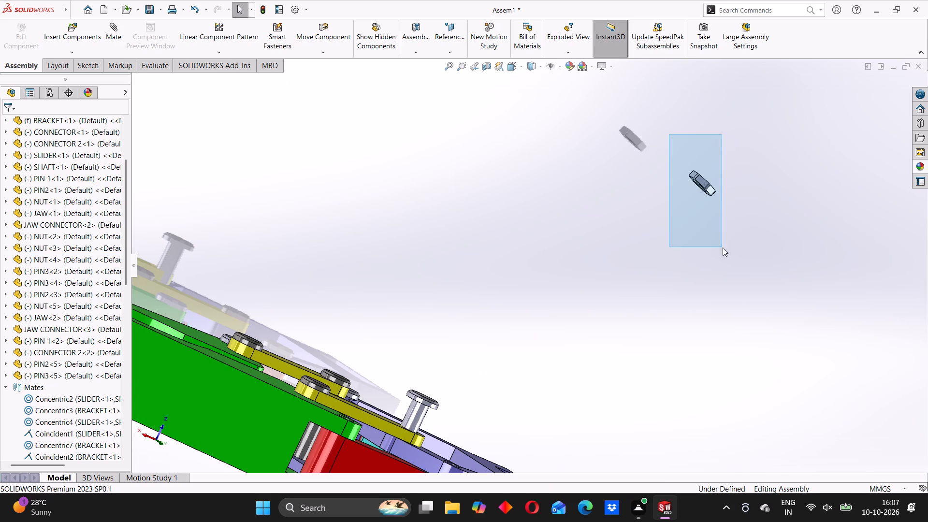
left_click_drag(723, 247, 748, 245)
left_click_drag(703, 182, 577, 321)
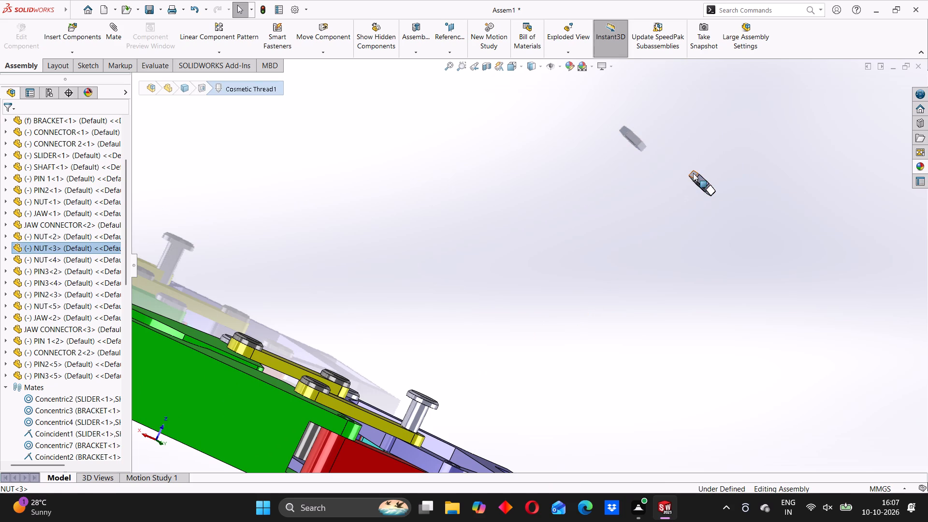
left_click_drag(693, 173, 474, 434)
scroll(480, 415, "up", 4)
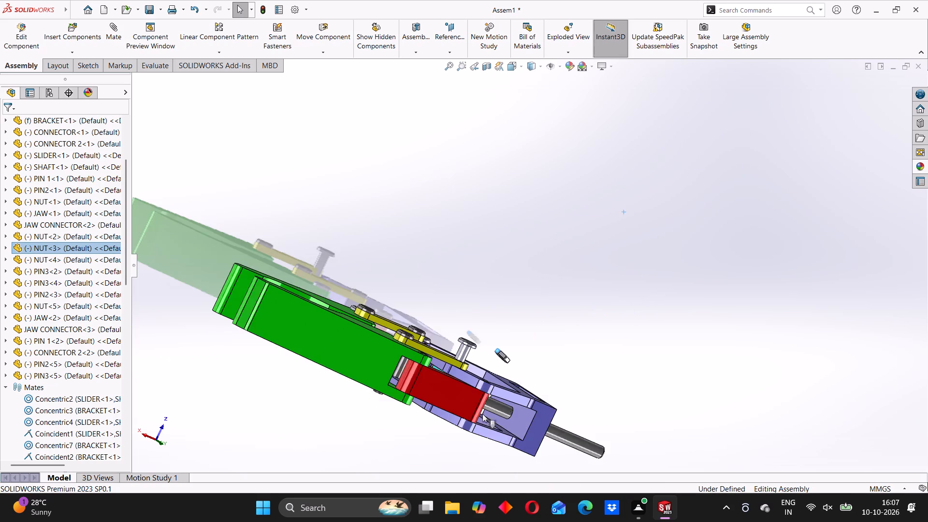
left_click_drag(507, 340, 433, 426)
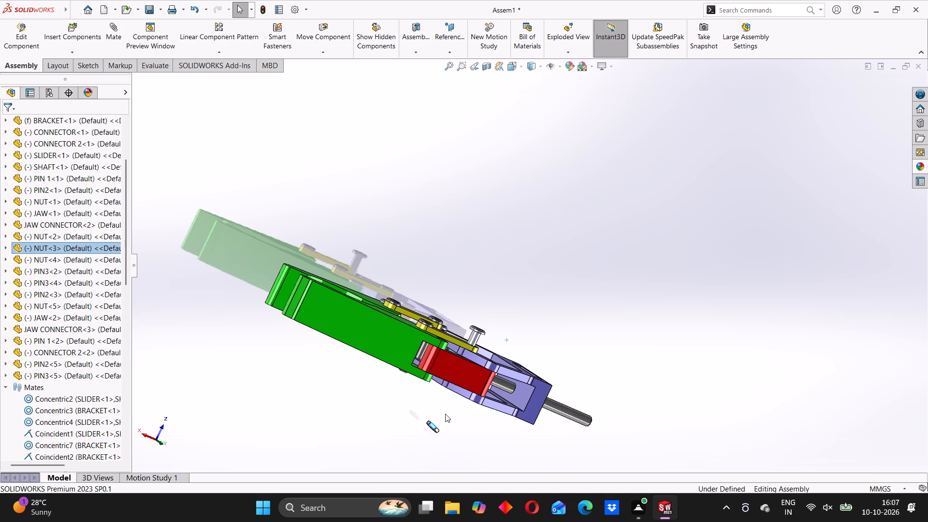
Mate the loose nut's threaded bore concentric with the threaded end of the PIN3 copy under the lower jaw.
middle_click_drag(449, 410, 478, 381)
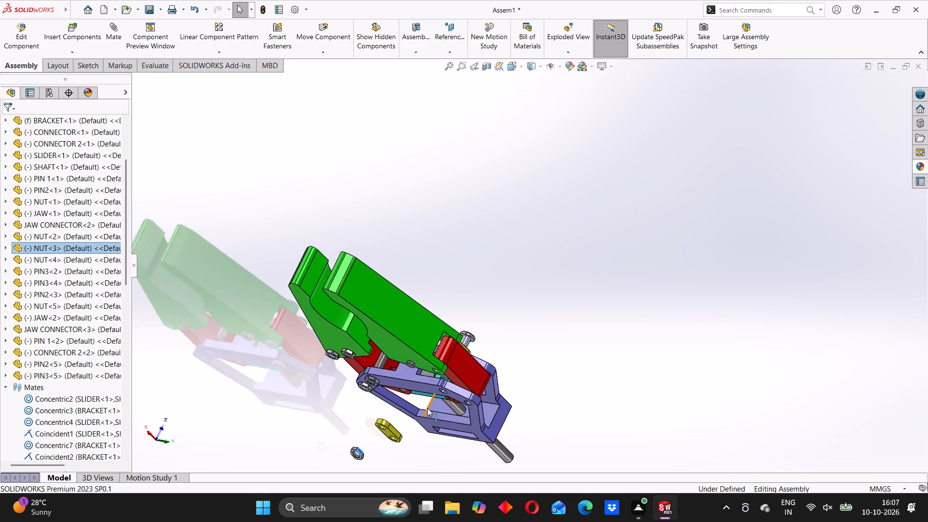
scroll(427, 408, "up", 2)
scroll(405, 390, "down", 7)
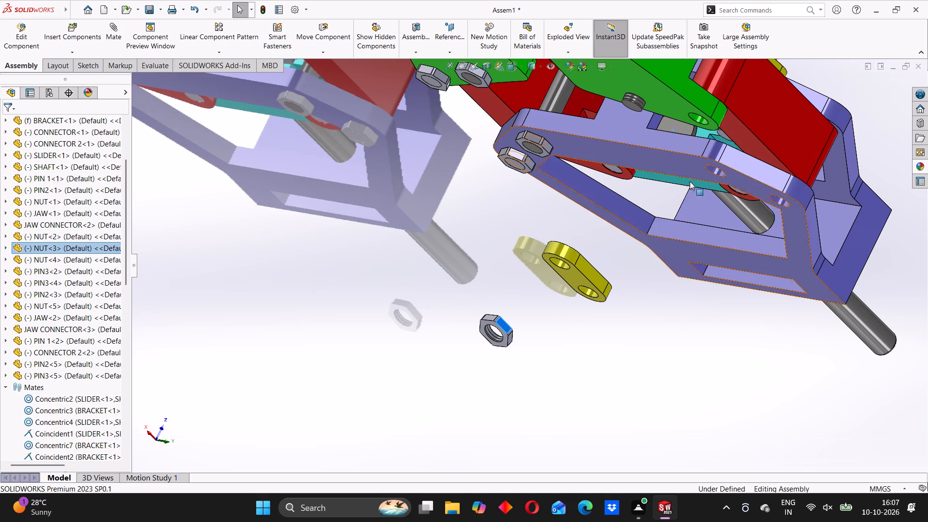
scroll(649, 181, "down", 1)
scroll(681, 164, "up", 3)
middle_click_drag(638, 208, 617, 194)
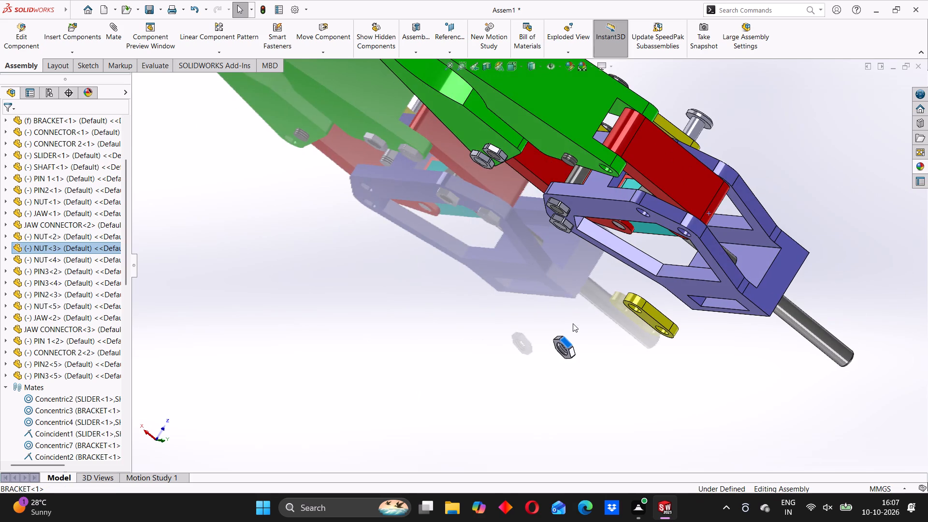
scroll(569, 329, "down", 7)
left_click(526, 328)
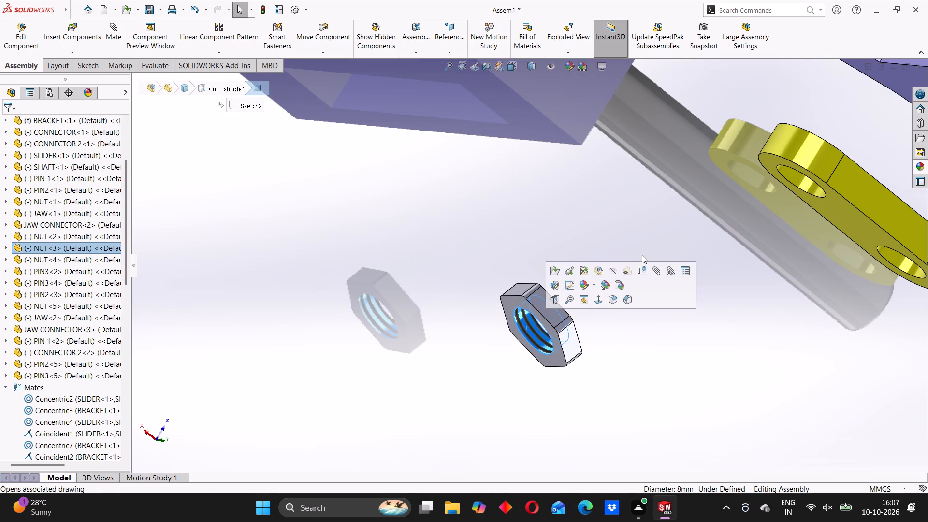
left_click(653, 271)
scroll(581, 186, "up", 7)
scroll(603, 138, "up", 2)
scroll(563, 98, "up", 3)
scroll(545, 188, "down", 9)
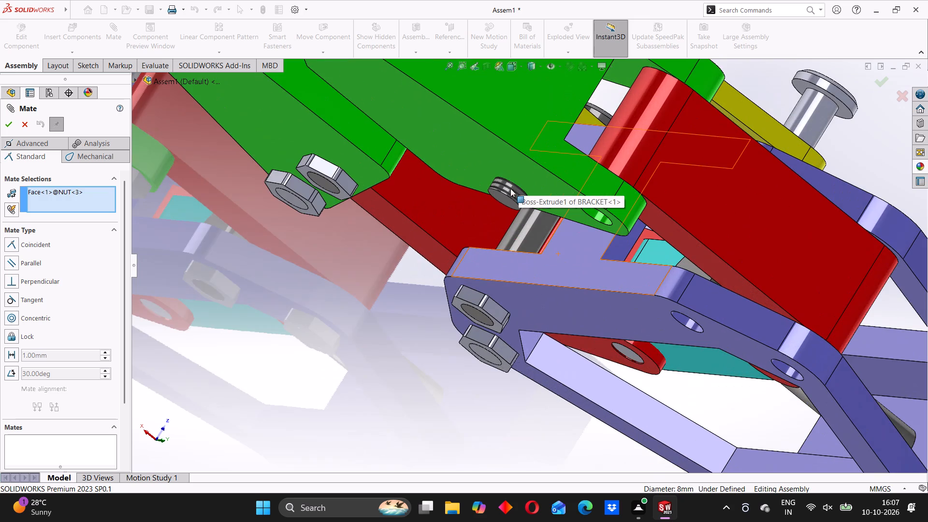
left_click(498, 188)
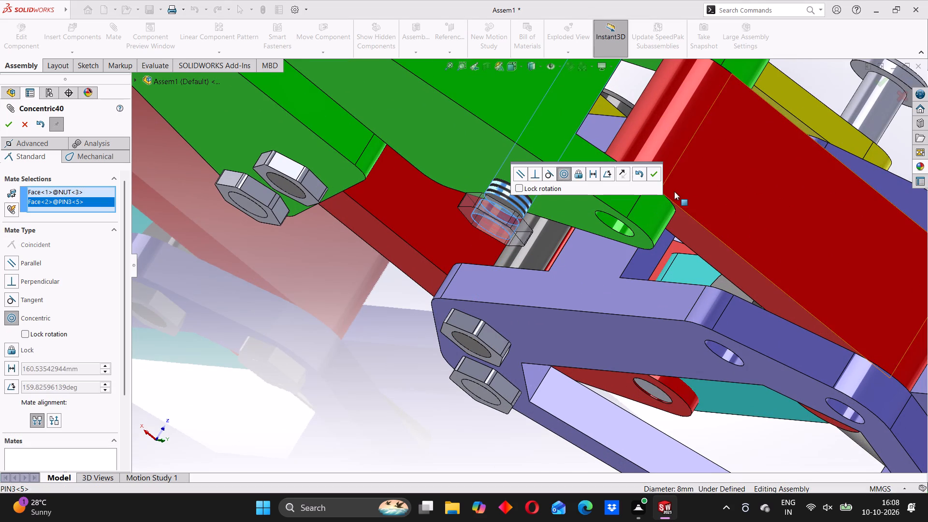
left_click(652, 174)
Slide the nut clear of the pin end and mate its jaw-side face coincident with the lower jaw's underside.
scroll(510, 221, "down", 4)
middle_click_drag(507, 218, 486, 264)
scroll(502, 216, "down", 3)
middle_click_drag(503, 212, 529, 200)
left_click_drag(495, 206, 463, 245)
middle_click_drag(481, 225, 472, 240)
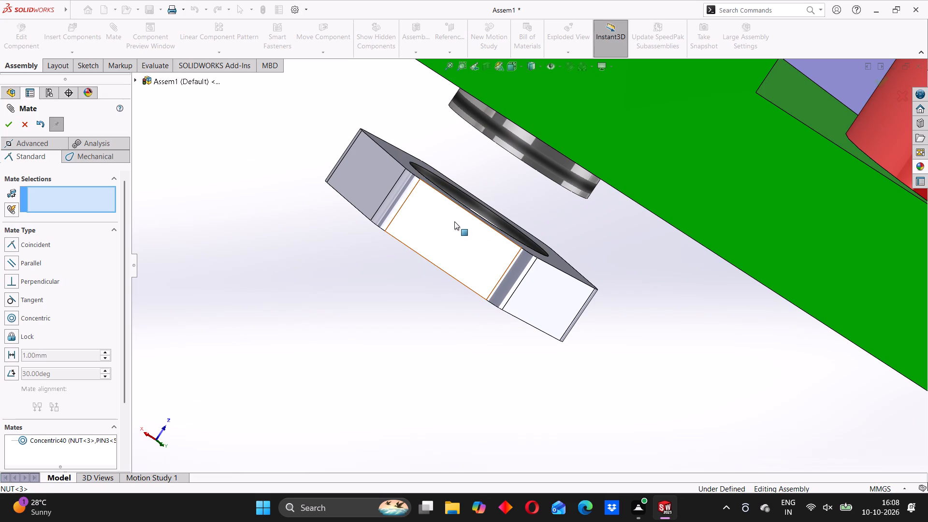
scroll(440, 203, "down", 2)
left_click(394, 145)
scroll(600, 171, "up", 3)
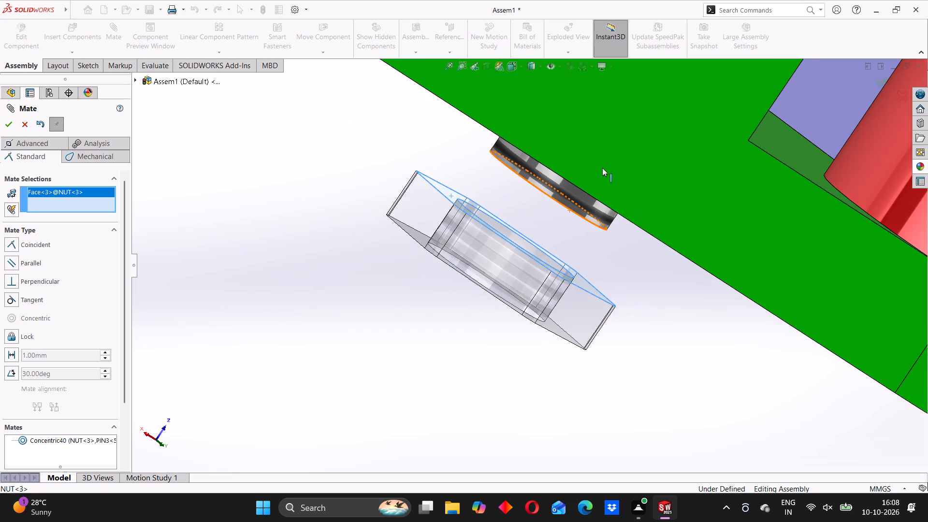
scroll(602, 168, "up", 3)
middle_click_drag(550, 224, 574, 177)
left_click(577, 194)
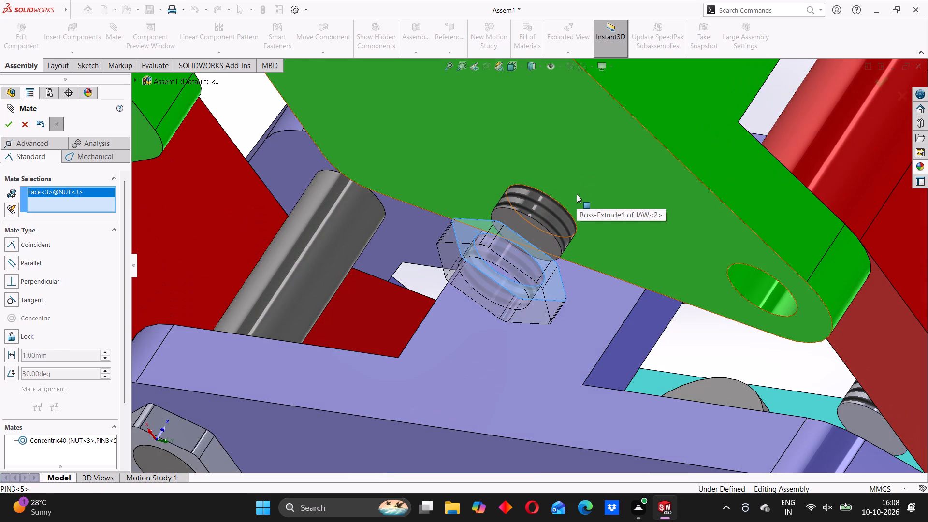
left_click(731, 172)
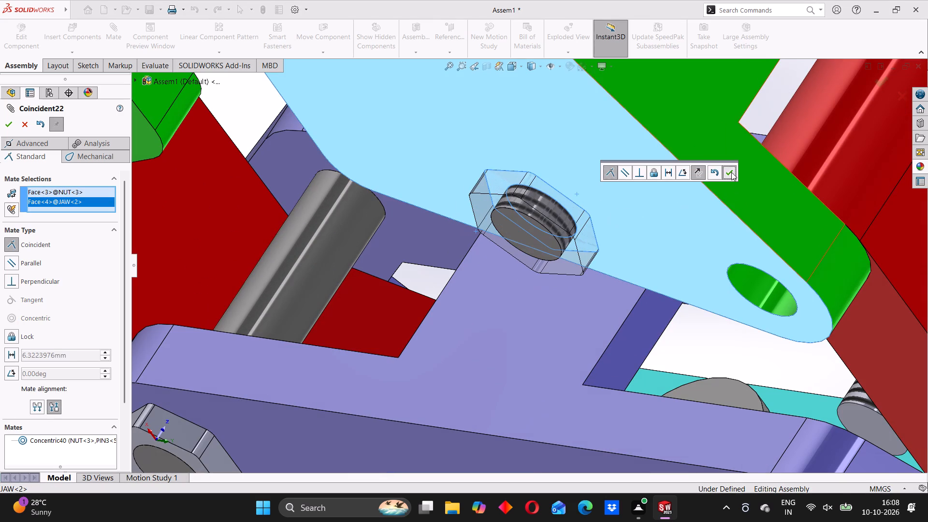
Examine the gripper's underside from several angles, checking which lower jaw and bracket holes lack pins and nuts.
scroll(616, 230, "up", 8)
middle_click_drag(651, 254, 599, 258)
scroll(584, 261, "up", 1)
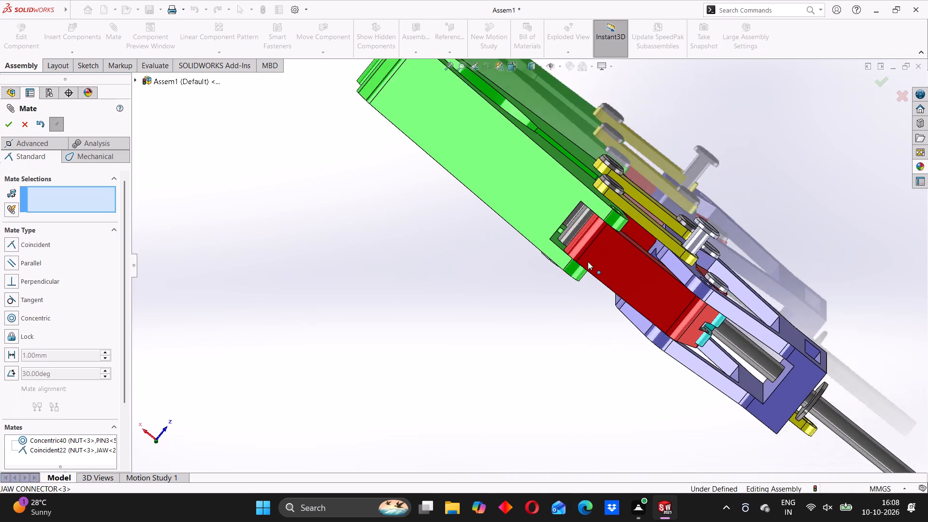
scroll(588, 261, "up", 2)
middle_click_drag(564, 270, 597, 341)
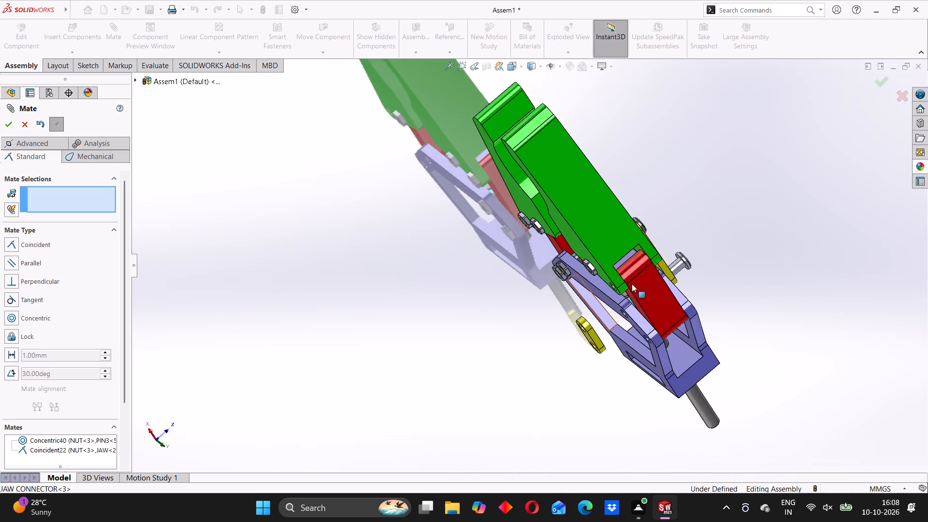
middle_click_drag(604, 235, 637, 187)
scroll(632, 270, "up", 1)
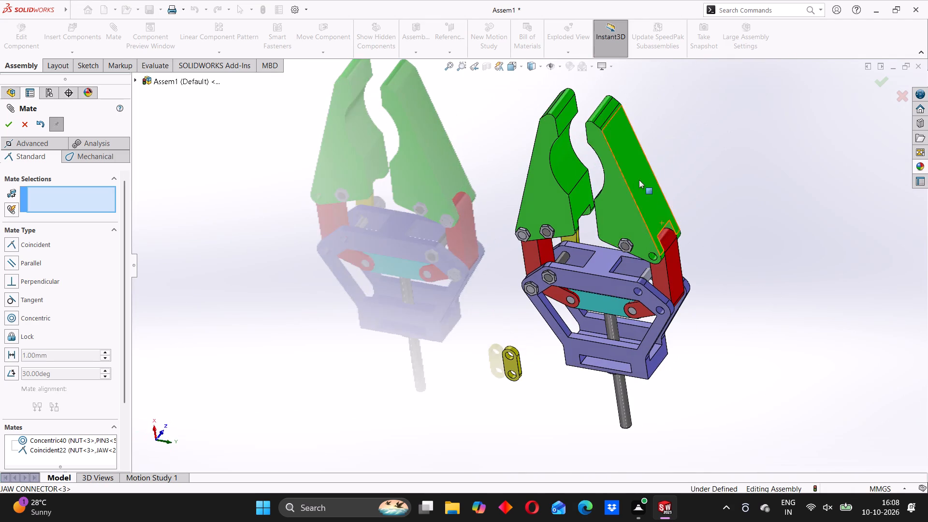
middle_click_drag(591, 250, 612, 187)
middle_click_drag(553, 268, 548, 287)
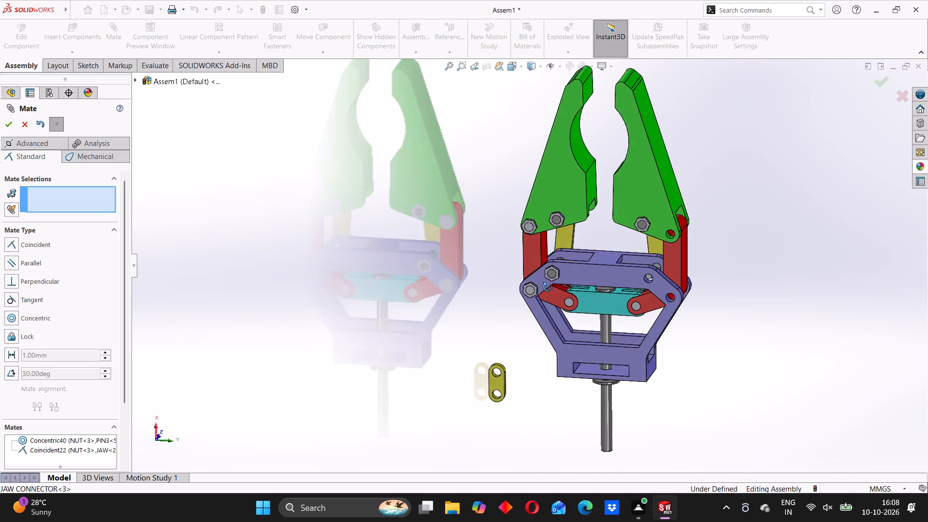
Examine both sides of the gripper from several angles, checking which link and bracket joints still lack pins and nuts.
middle_click_drag(548, 287, 579, 181)
middle_click_drag(649, 297, 631, 305)
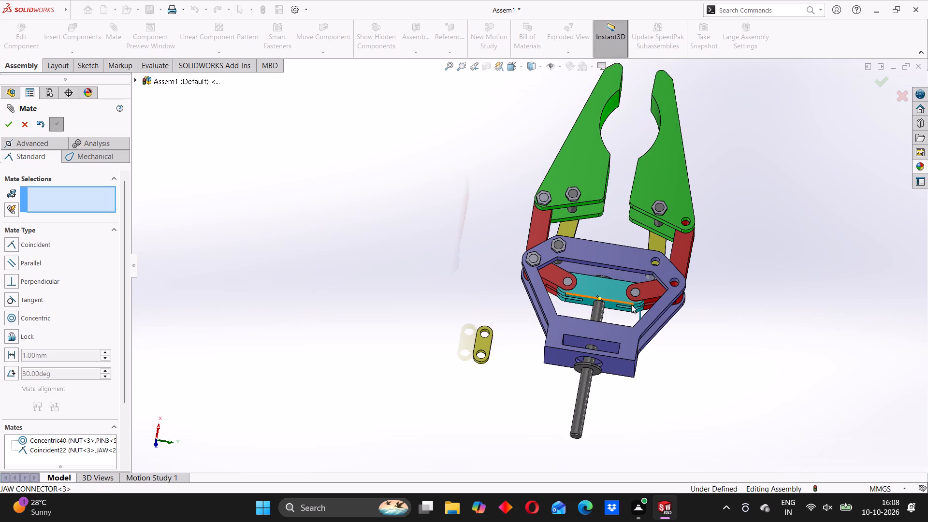
scroll(555, 276, "down", 5)
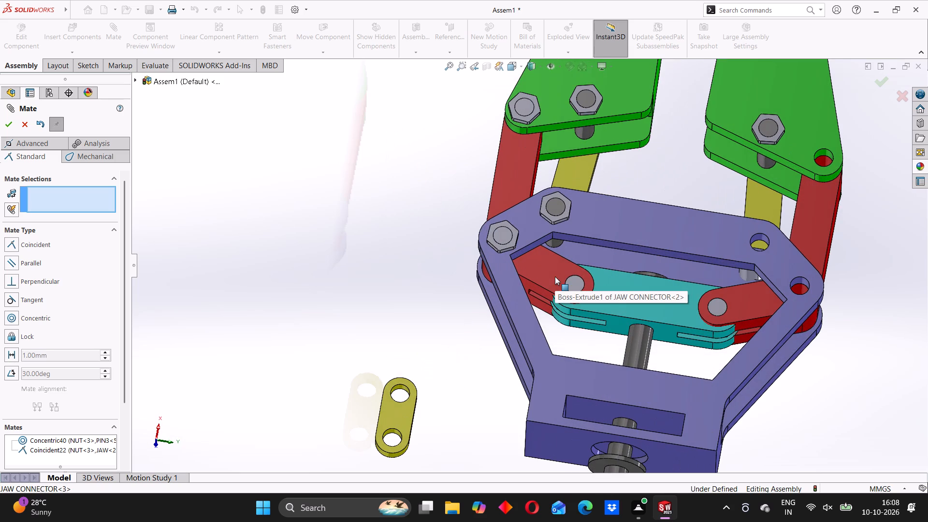
scroll(550, 275, "down", 4)
scroll(550, 275, "up", 6)
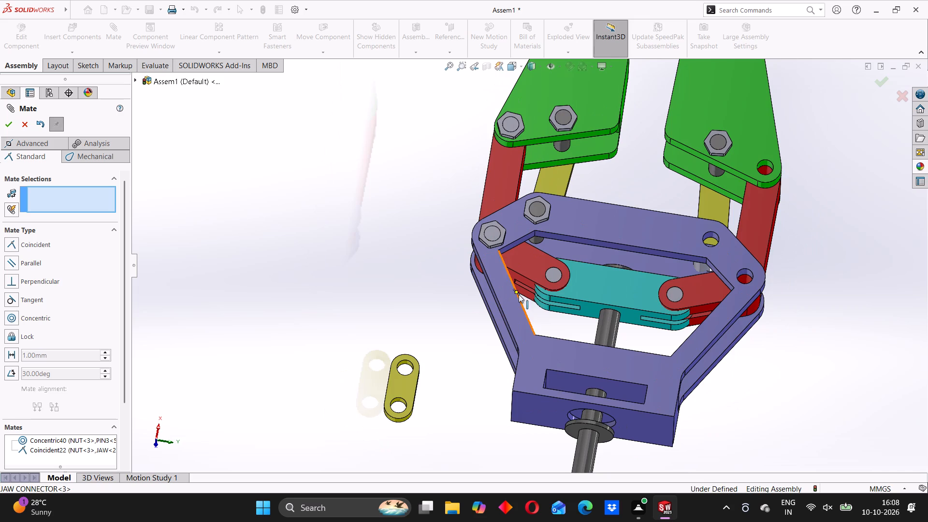
middle_click_drag(521, 290, 584, 219)
middle_click_drag(522, 321, 466, 337)
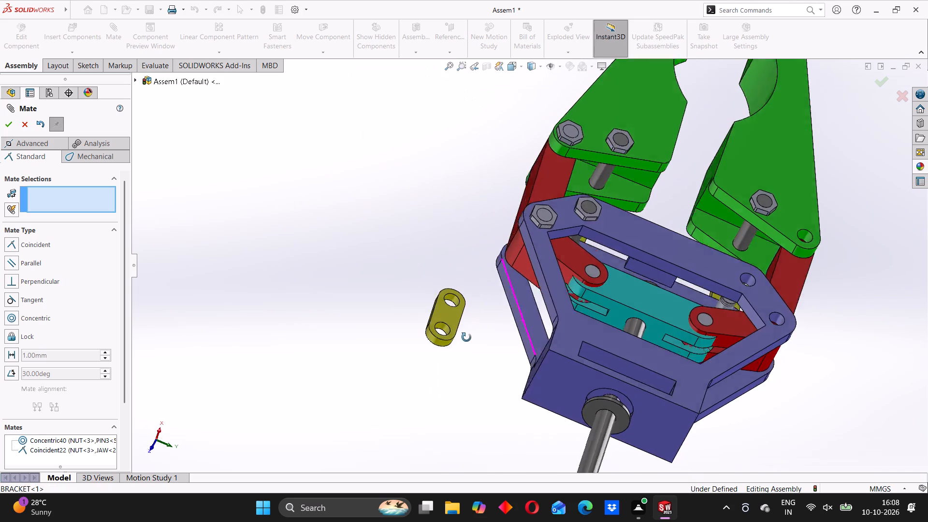
middle_click_drag(466, 337, 453, 346)
scroll(591, 312, "up", 3)
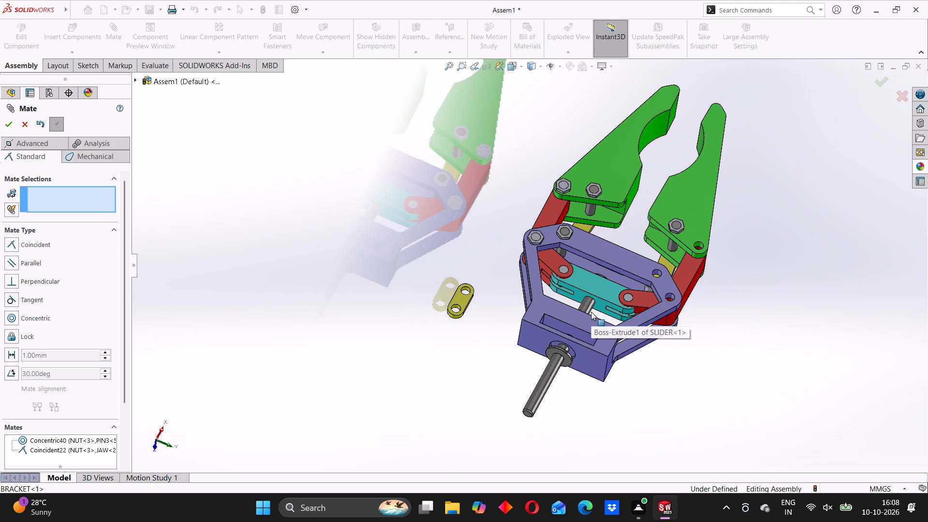
scroll(668, 321, "up", 3)
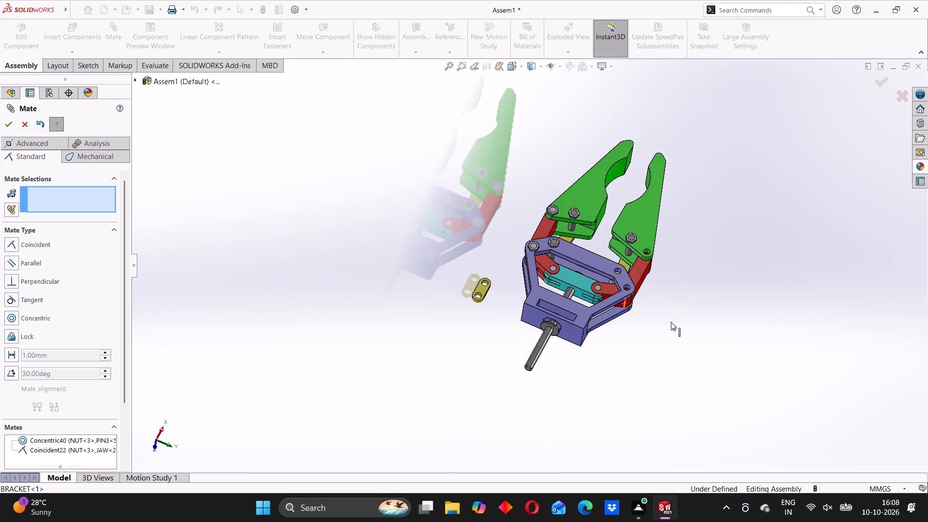
middle_click_drag(672, 326, 463, 362)
middle_click_drag(493, 256, 530, 391)
middle_click_drag(580, 314, 548, 313)
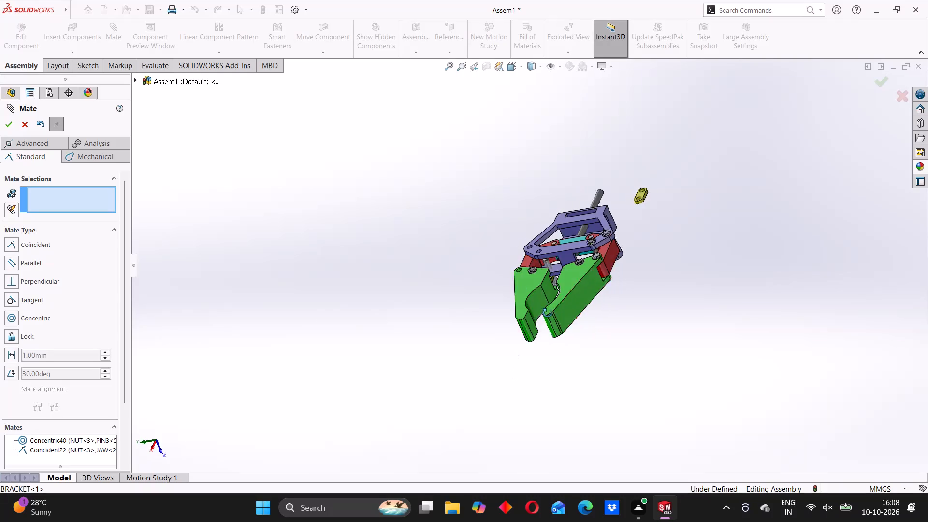
middle_click_drag(548, 313, 424, 187)
middle_click_drag(552, 333, 522, 231)
Move the loose pin away from the lower CONNECTOR 2 link's open hole, clear of the gripper, and leave the Mate command.
scroll(570, 297, "down", 4)
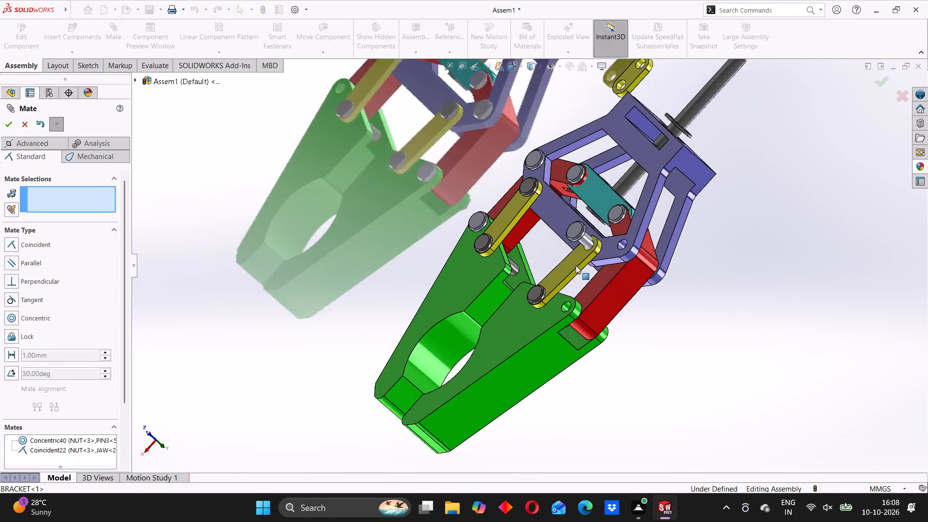
scroll(576, 265, "down", 2)
left_click_drag(587, 230, 330, 208)
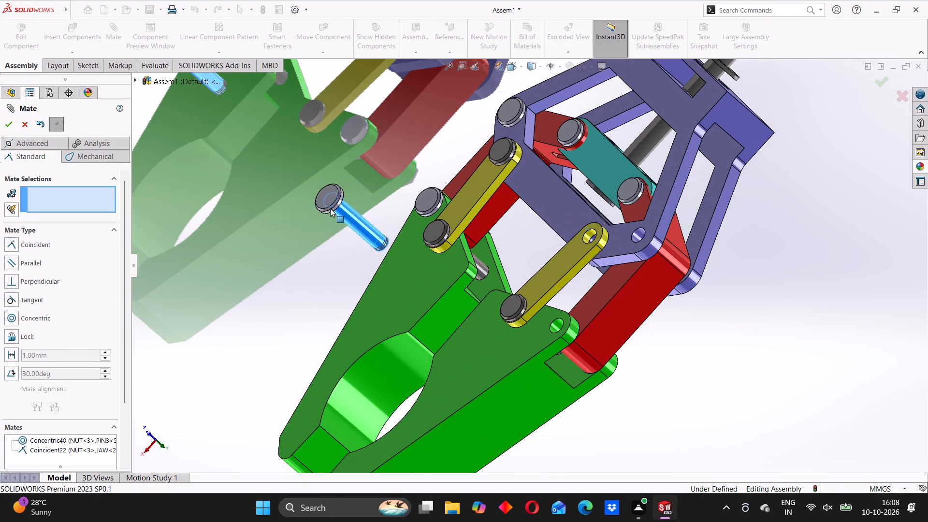
left_click_drag(330, 208, 314, 184)
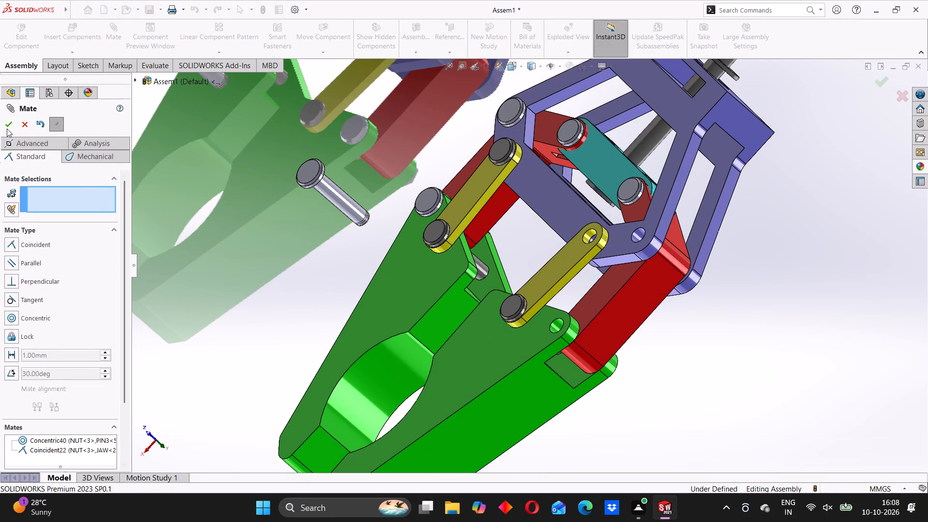
left_click(8, 127)
Copy the PIN3 at the jaw end of the upper CONNECTOR 2 link, placing the copy at the lower link's open bracket-end hole.
left_click_drag(426, 231, 427, 231, "ctrl")
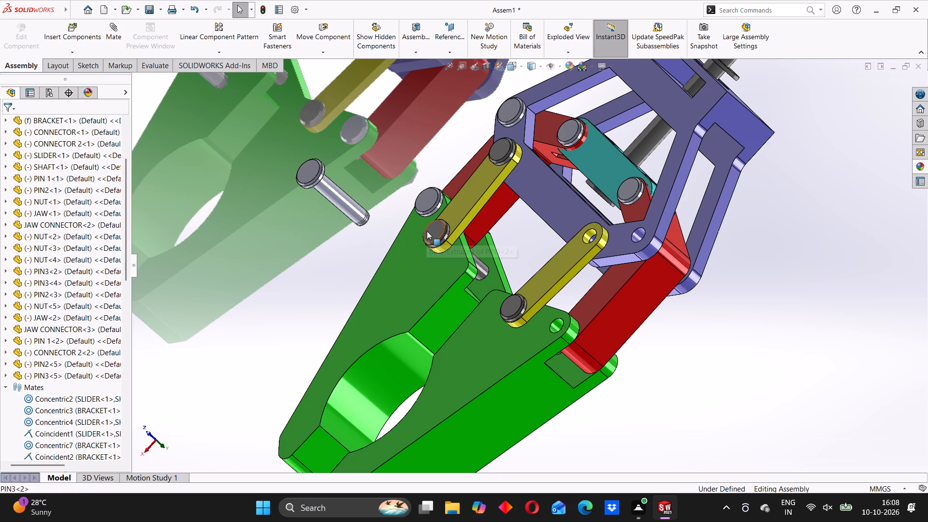
left_click_drag(427, 231, 591, 237, "ctrl")
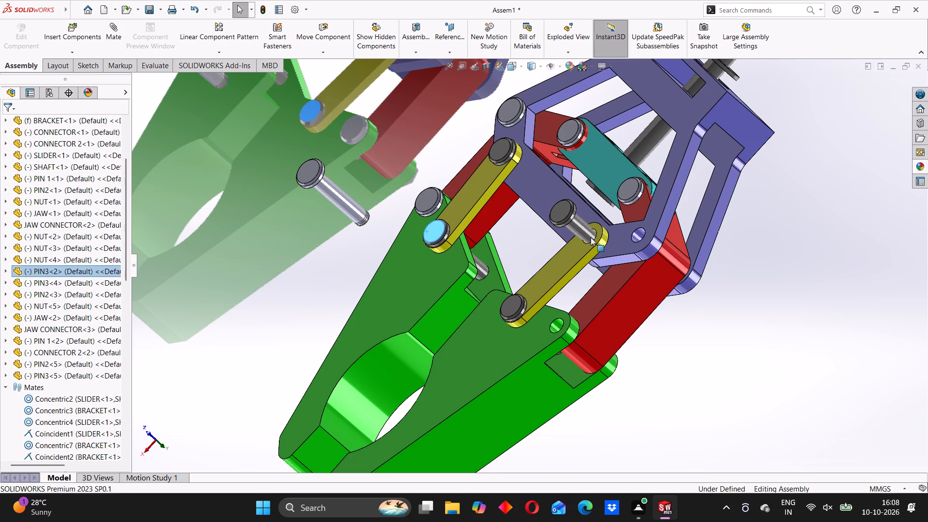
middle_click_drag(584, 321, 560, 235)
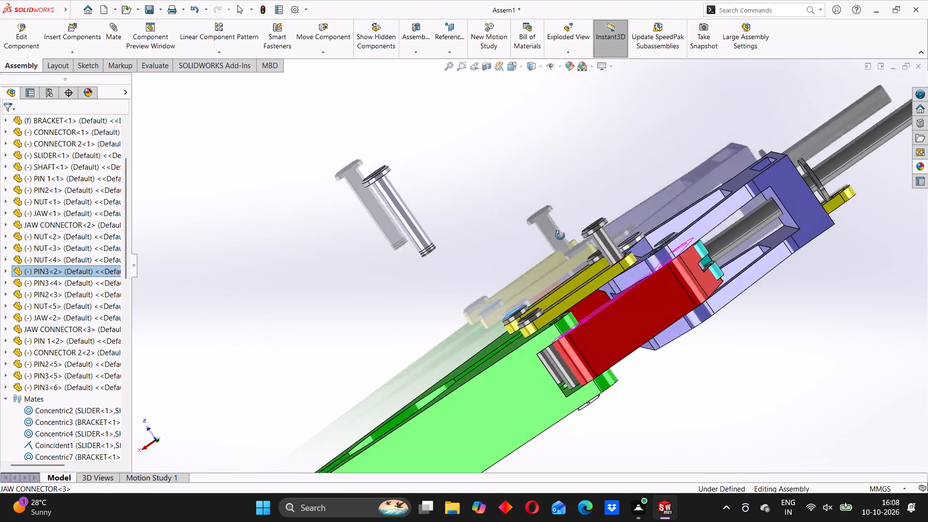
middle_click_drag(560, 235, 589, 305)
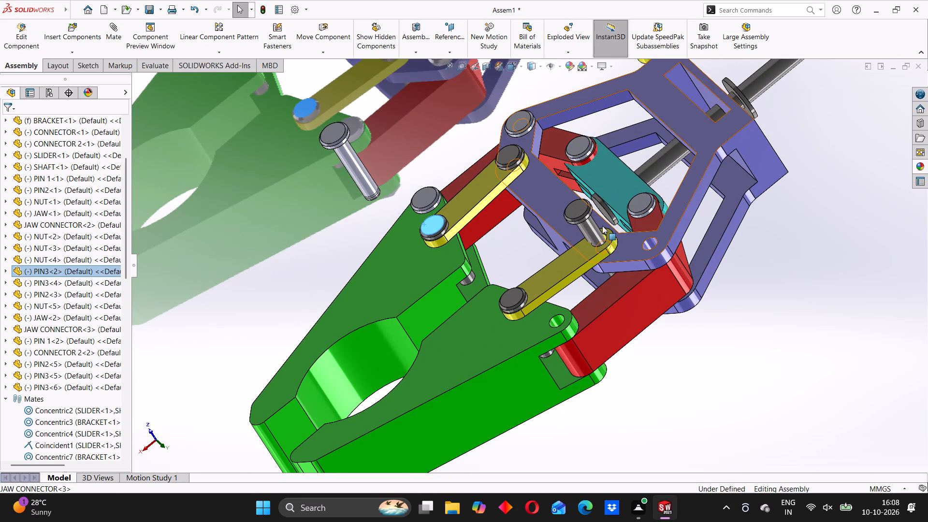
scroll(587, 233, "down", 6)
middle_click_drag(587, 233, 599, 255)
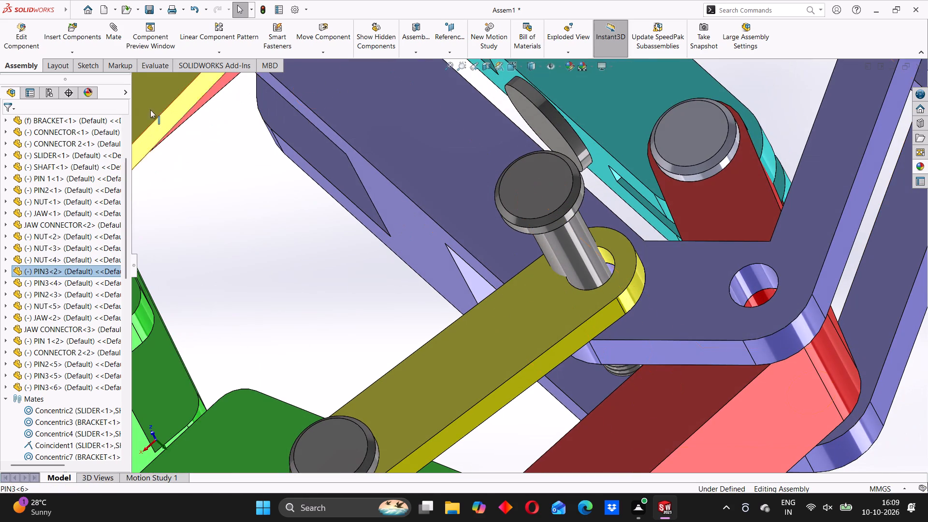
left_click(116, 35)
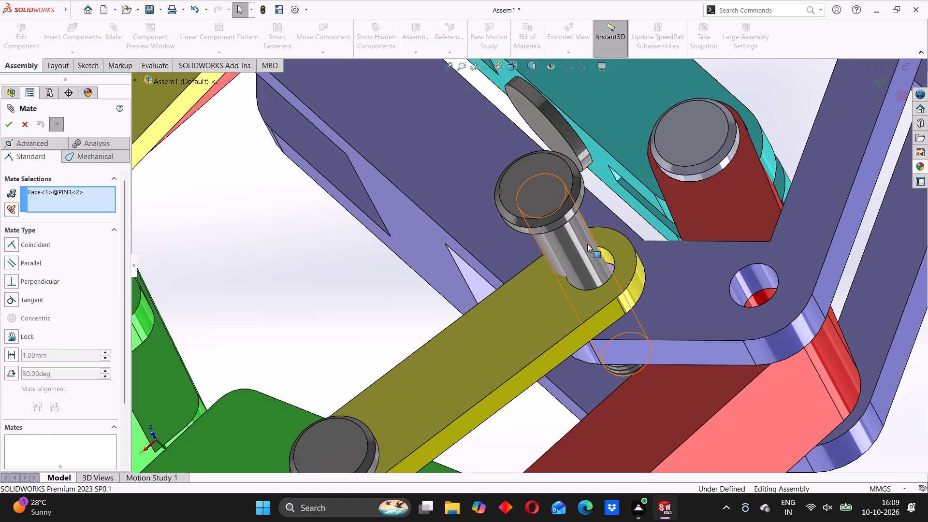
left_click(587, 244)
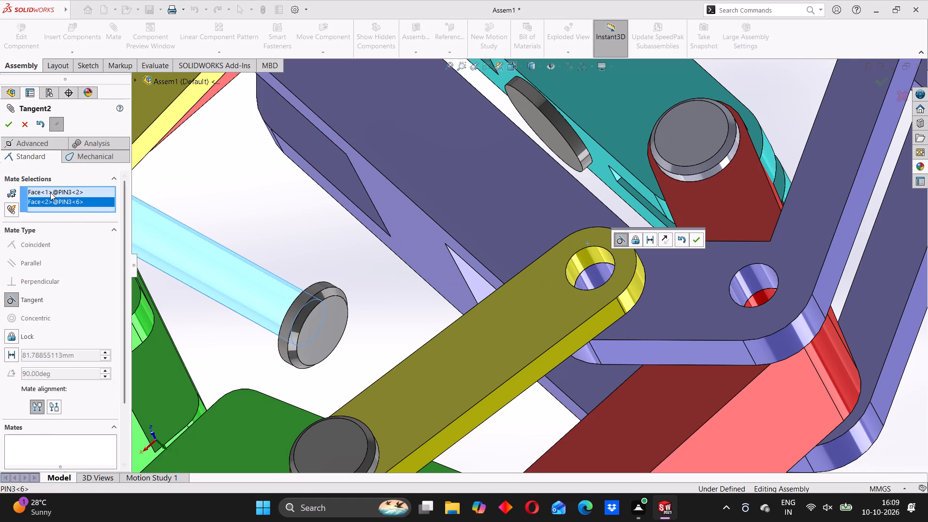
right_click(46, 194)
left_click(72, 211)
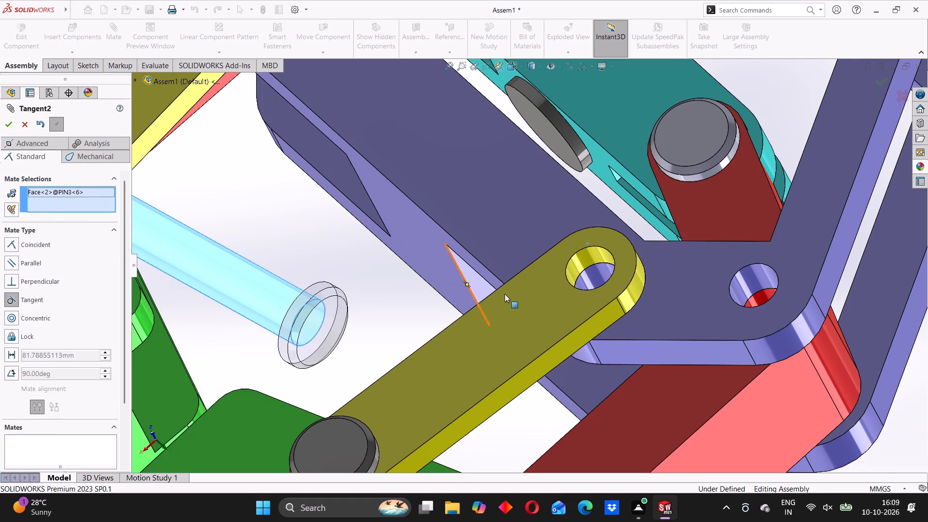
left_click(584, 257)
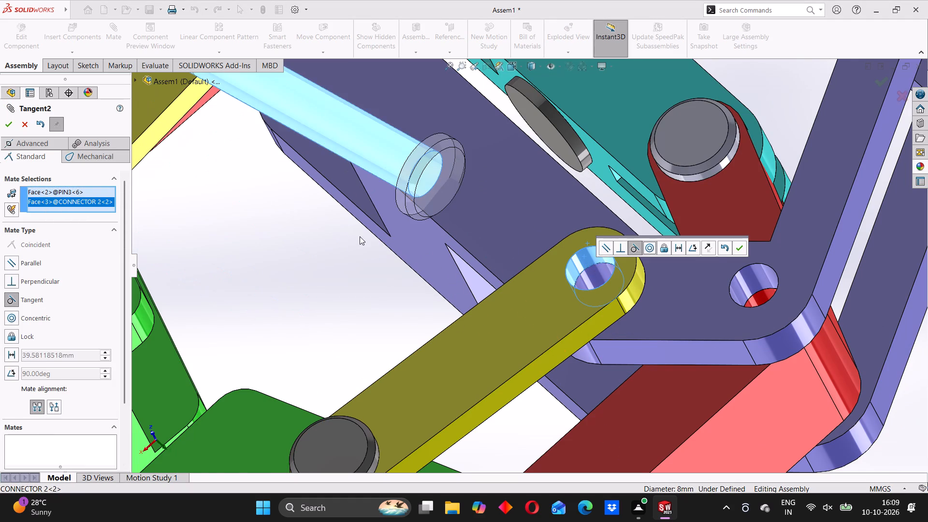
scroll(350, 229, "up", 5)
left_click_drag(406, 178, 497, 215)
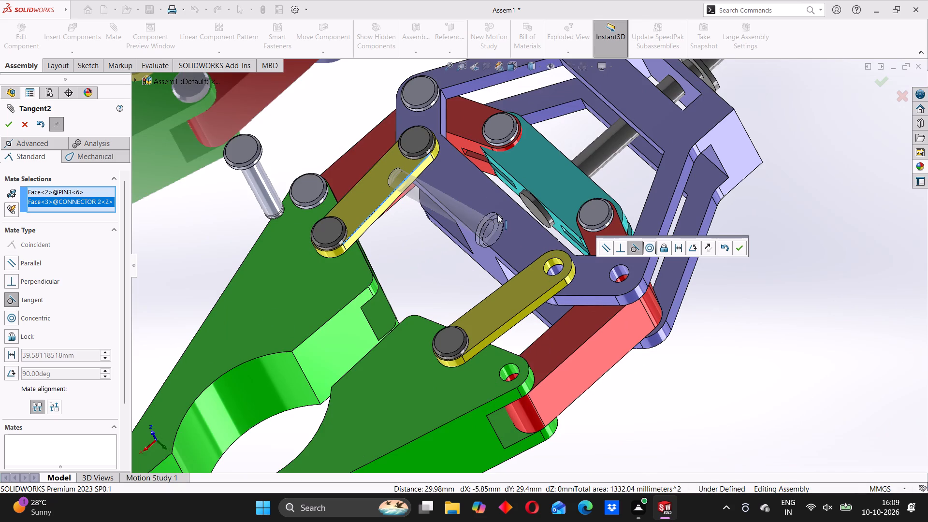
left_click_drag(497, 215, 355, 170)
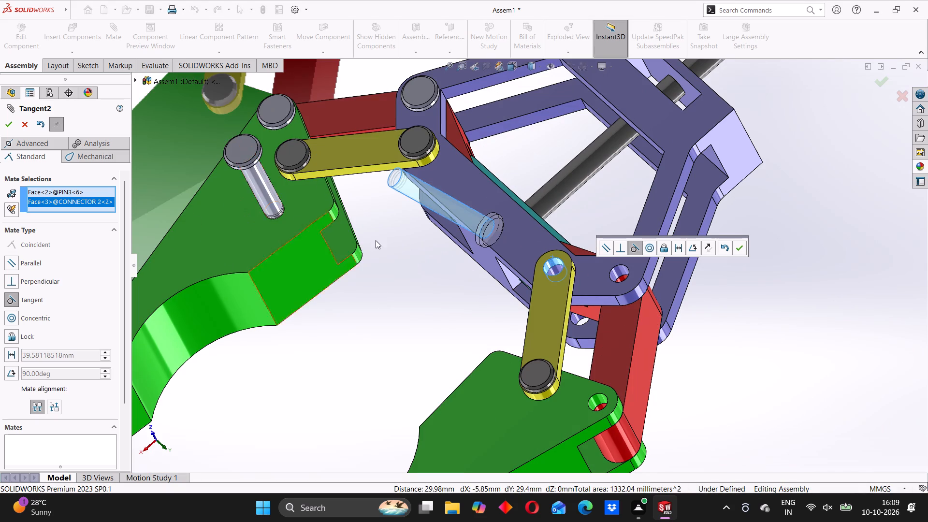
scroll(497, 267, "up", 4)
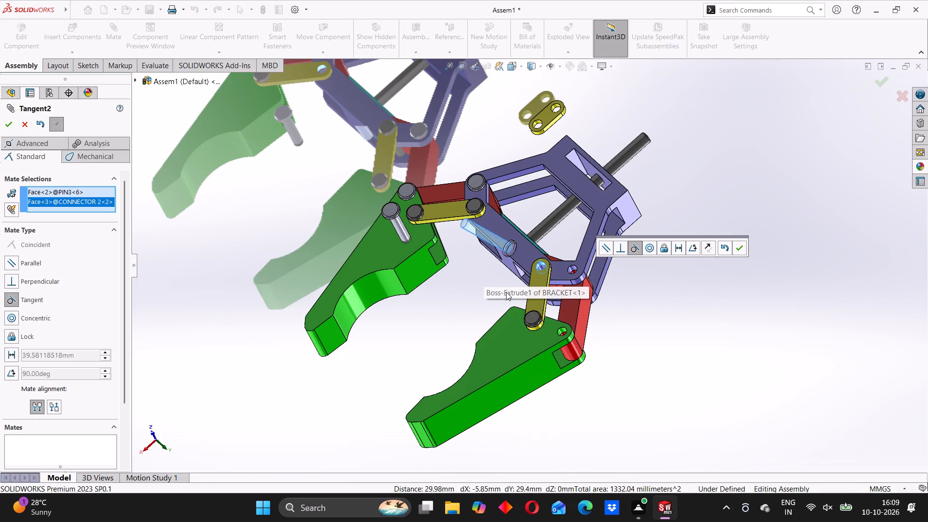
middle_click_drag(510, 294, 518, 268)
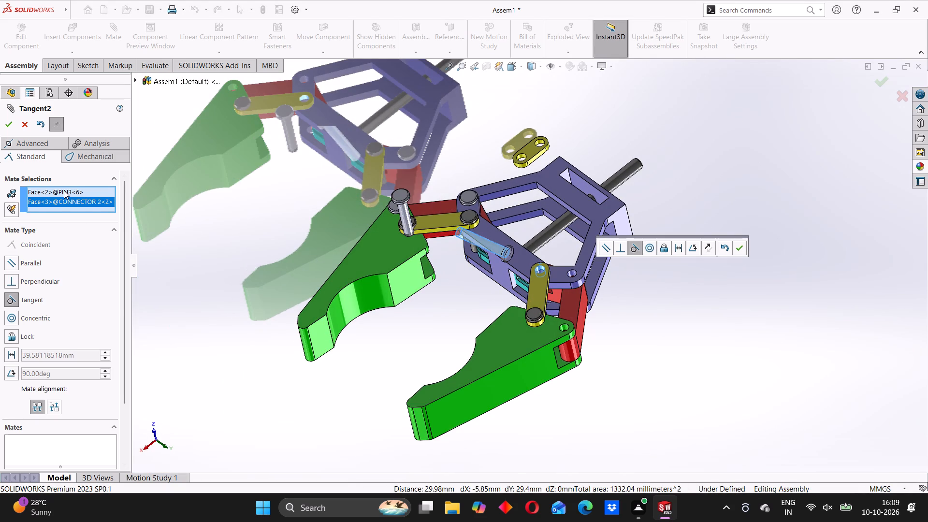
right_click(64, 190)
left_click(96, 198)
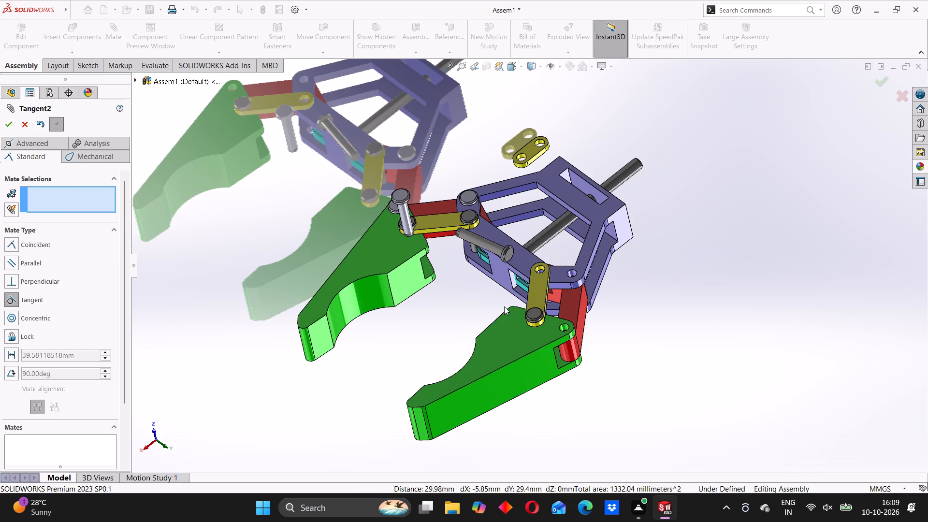
Mate the PIN3 copy's shank concentric with the bracket hole beneath the open end of the lower CONNECTOR 2 link.
scroll(542, 266, "down", 3)
scroll(550, 328, "down", 5)
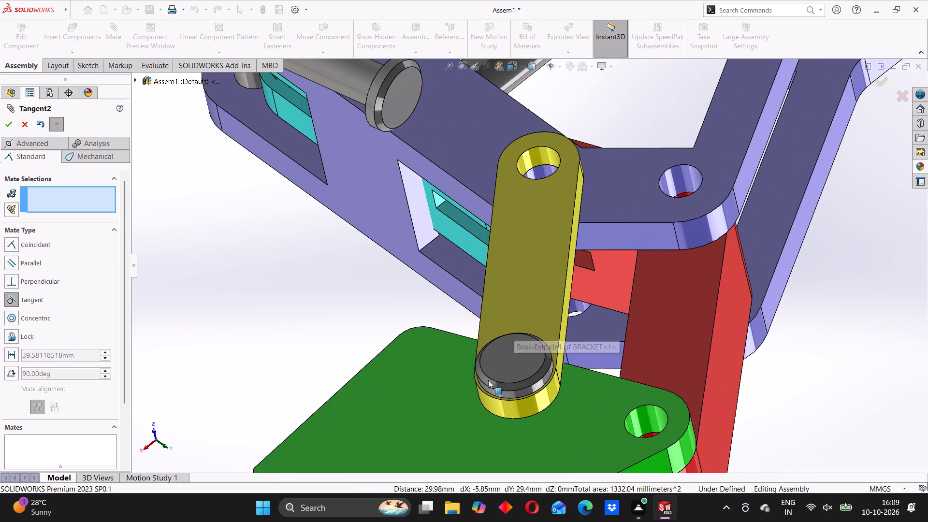
left_click_drag(470, 382, 439, 345)
scroll(405, 323, "up", 2)
middle_click_drag(549, 202, 559, 278)
scroll(529, 179, "down", 4)
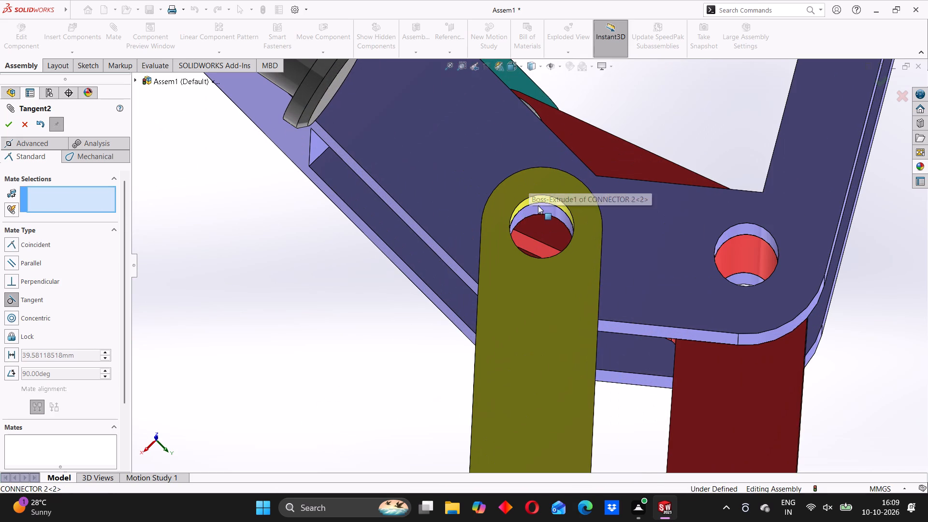
left_click(538, 208)
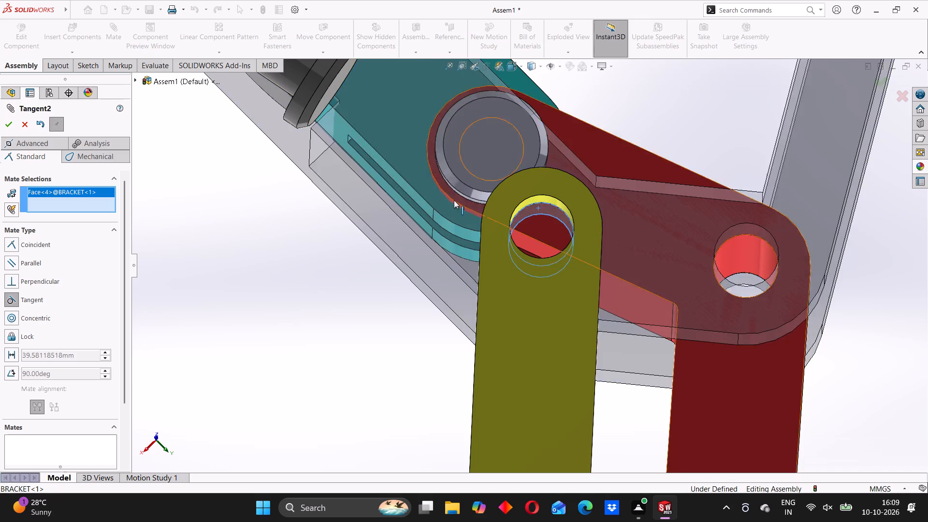
scroll(454, 200, "up", 6)
middle_click_drag(410, 212, 406, 162)
left_click(393, 128)
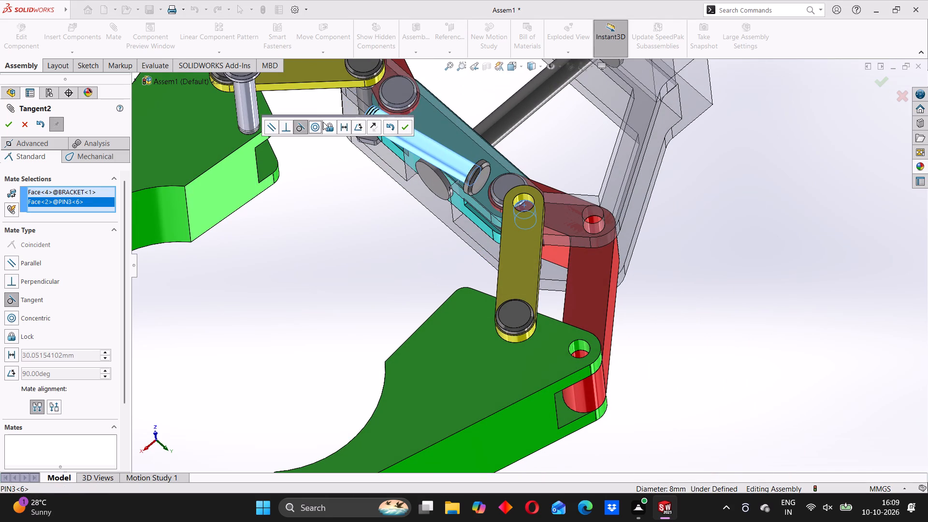
left_click(318, 126)
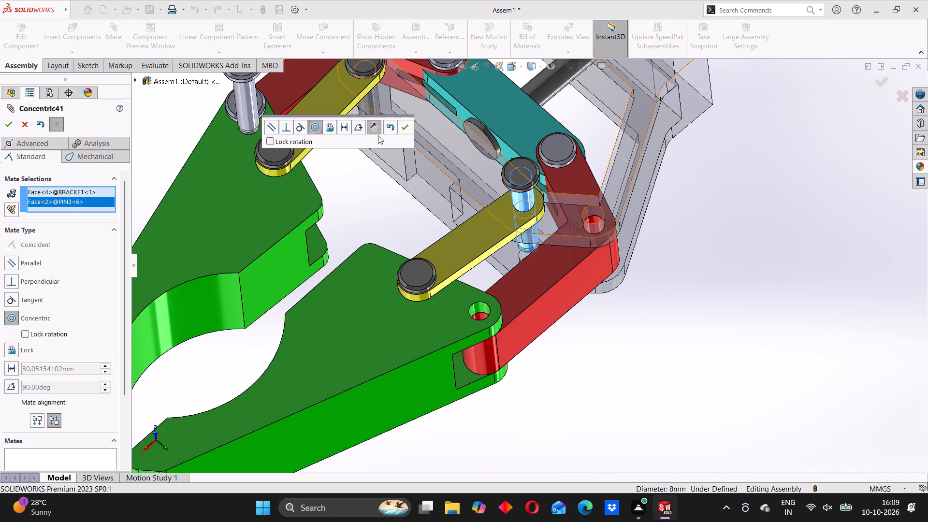
left_click(407, 127)
Mate the underside of the PIN3 copy's head coincident with the lower CONNECTOR 2 link's outer face, and leave the Mate command.
scroll(528, 181, "up", 3)
scroll(550, 245, "up", 1)
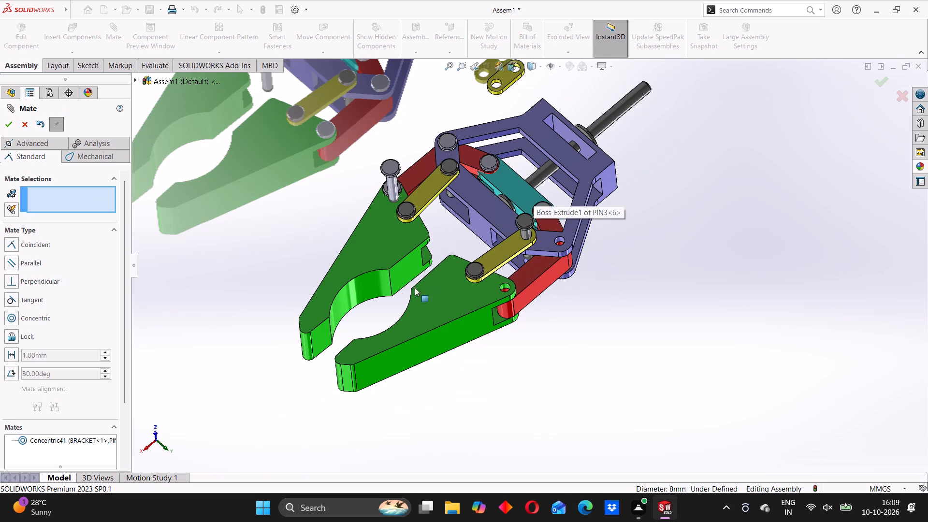
left_click_drag(440, 304, 469, 330)
middle_click_drag(470, 259, 454, 277)
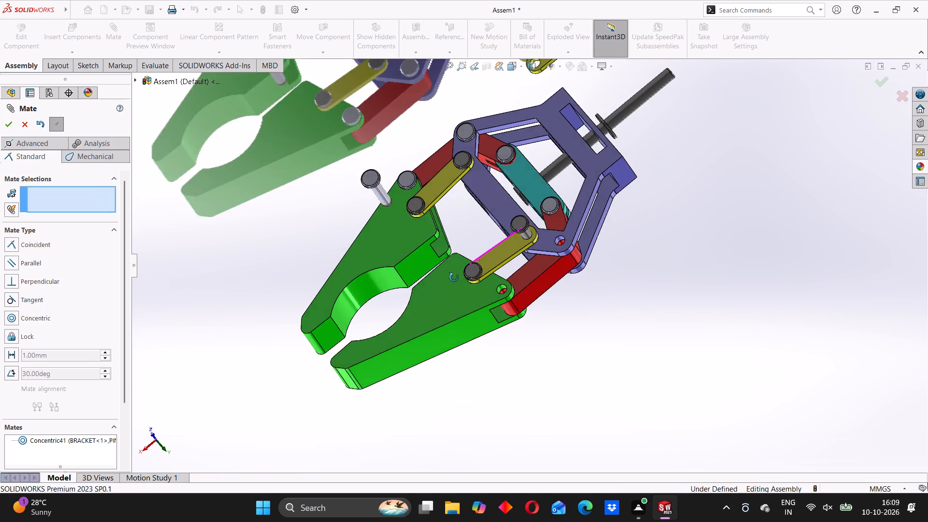
middle_click_drag(454, 277, 452, 315)
middle_click_drag(551, 269, 501, 211)
scroll(536, 257, "down", 2)
scroll(506, 210, "down", 3)
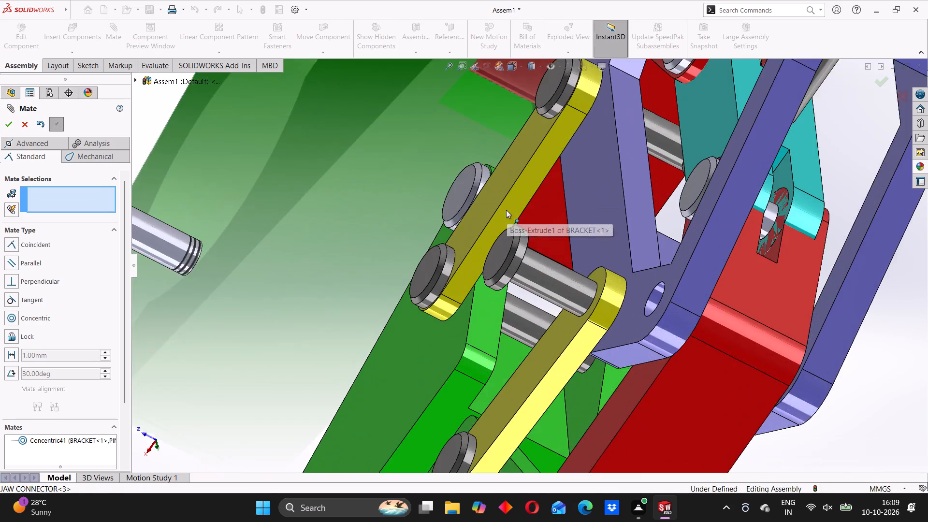
scroll(506, 210, "down", 5)
middle_click_drag(541, 257, 497, 277)
scroll(301, 314, "up", 3)
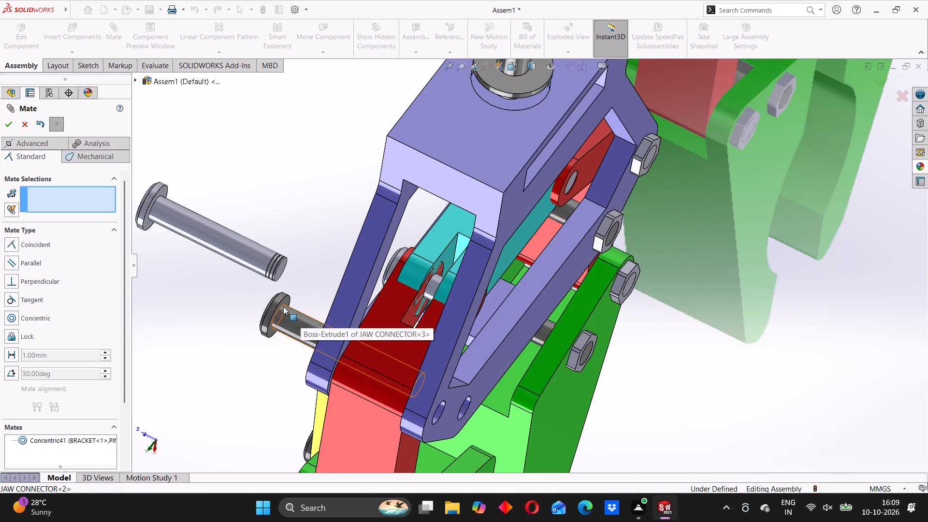
scroll(275, 309, "down", 4)
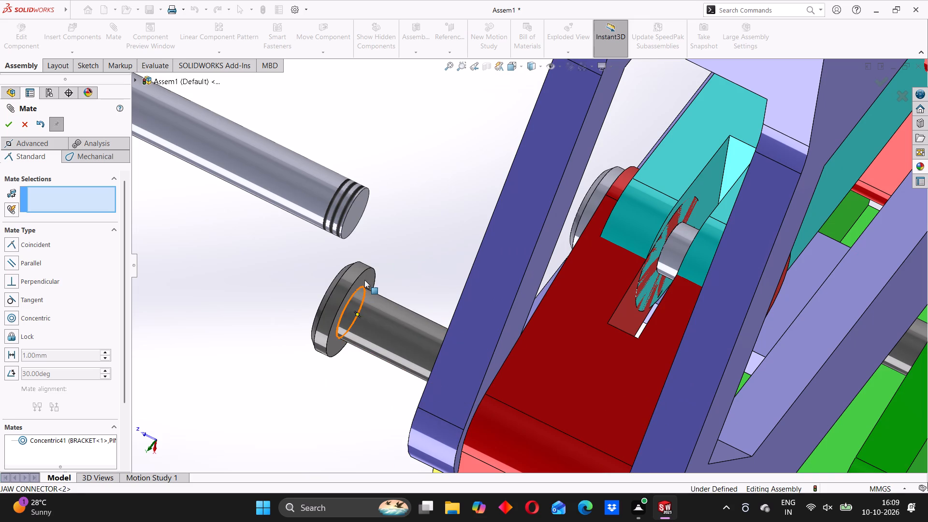
left_click(364, 280)
middle_click_drag(399, 314, 465, 363)
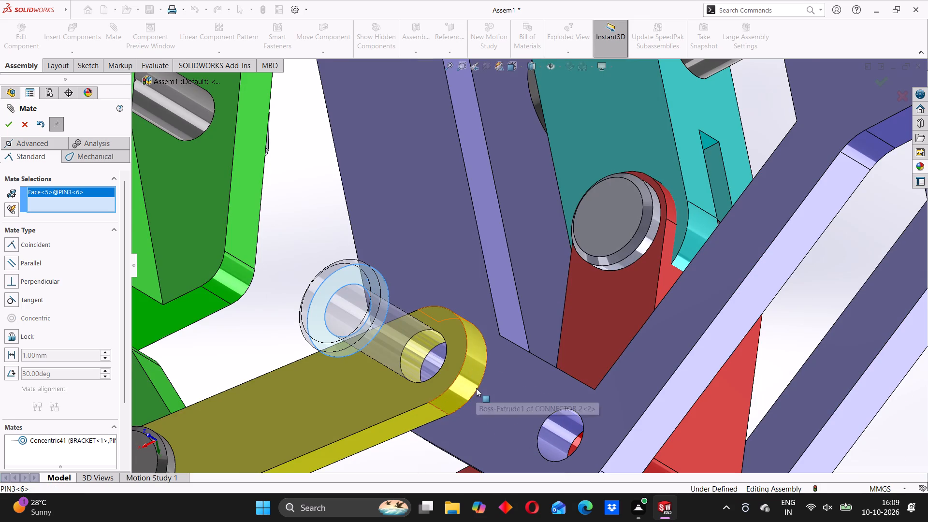
scroll(476, 388, "up", 3)
middle_click(476, 388)
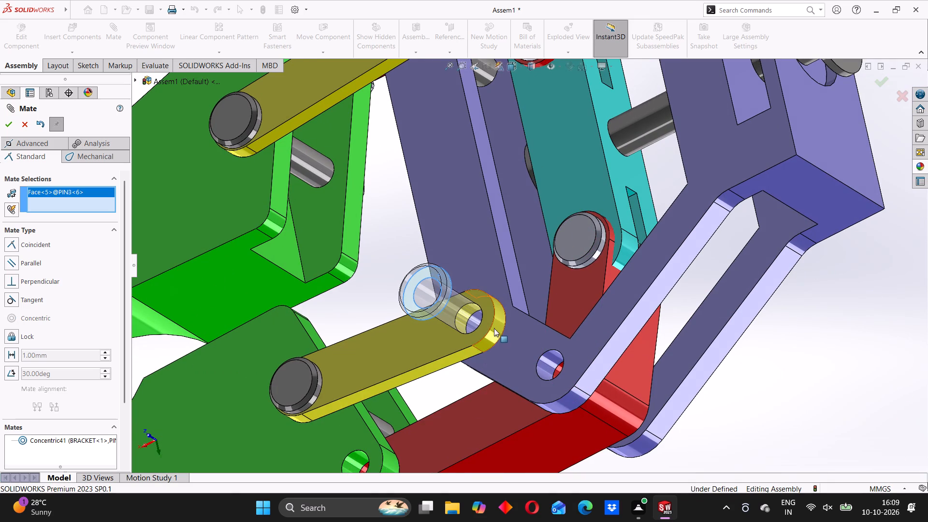
scroll(488, 323, "down", 2)
left_click(492, 312)
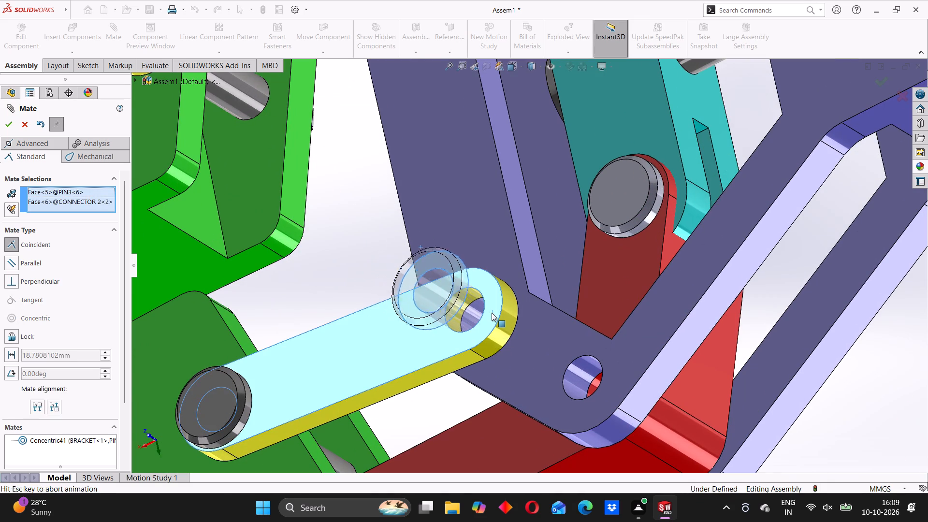
left_click(627, 331)
scroll(461, 346, "up", 2)
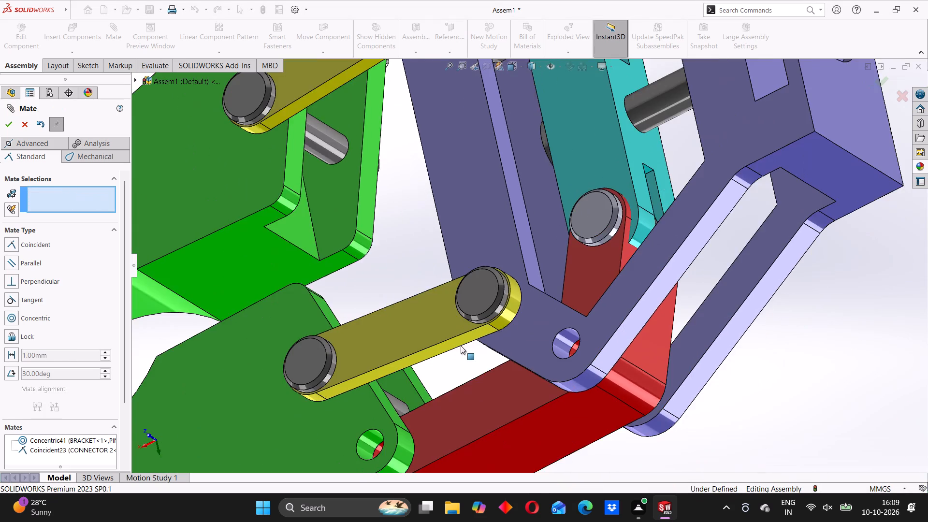
scroll(461, 346, "up", 5)
middle_click_drag(488, 360, 414, 218)
scroll(546, 312, "down", 1)
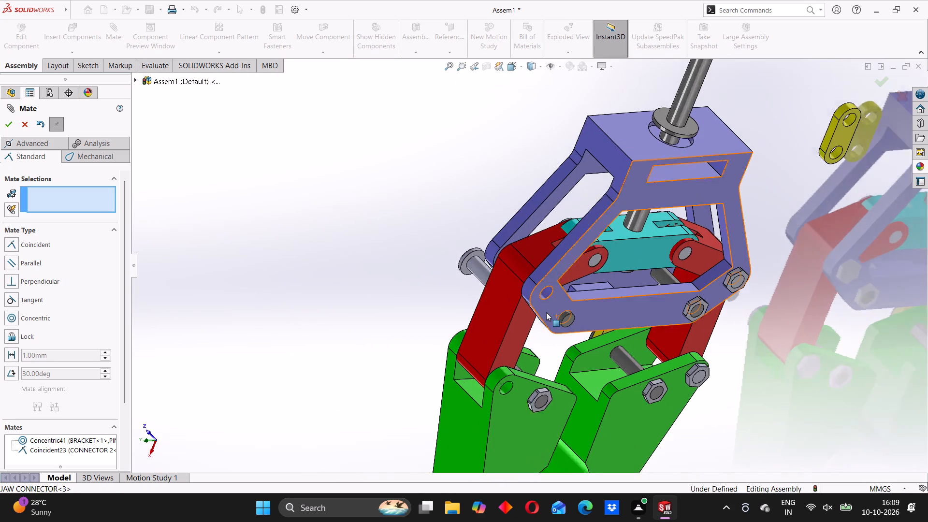
scroll(546, 312, "down", 2)
middle_click_drag(497, 327, 514, 314)
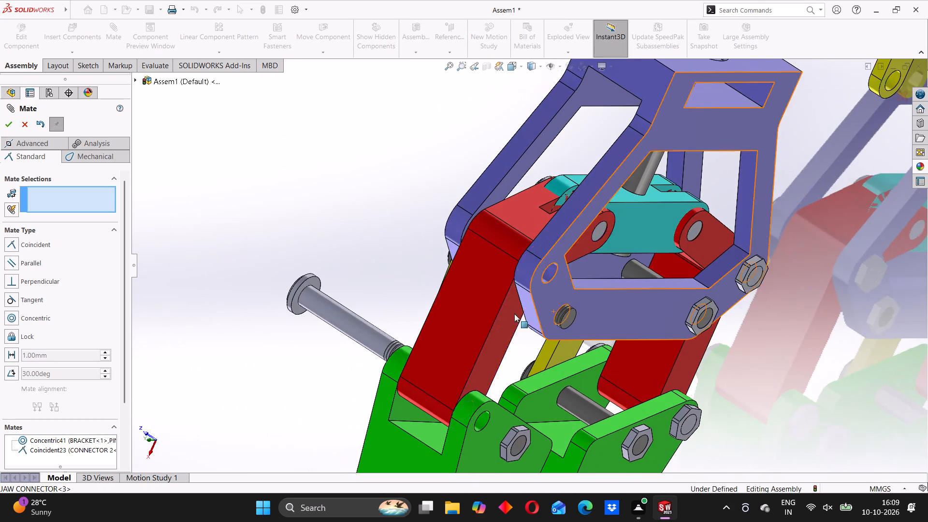
scroll(532, 372, "up", 1)
middle_click_drag(544, 356, 514, 333)
scroll(458, 343, "down", 4)
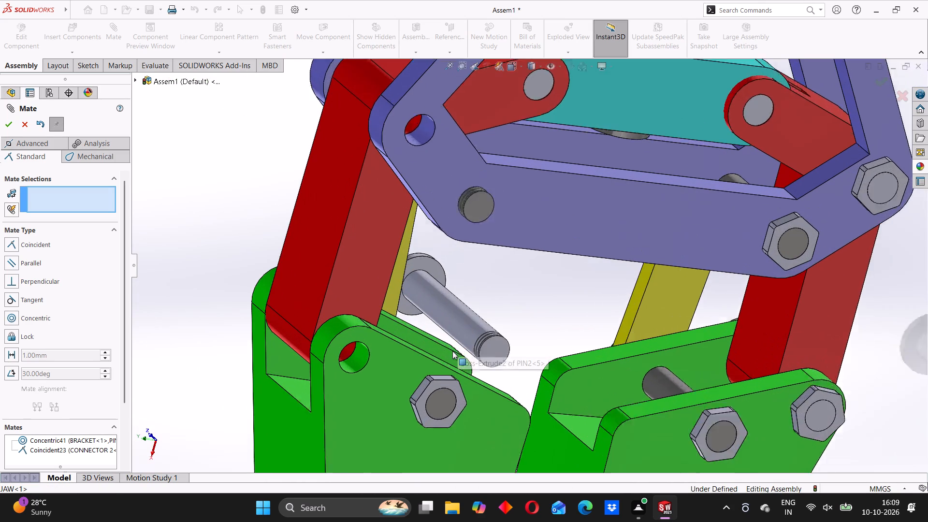
left_click(6, 123)
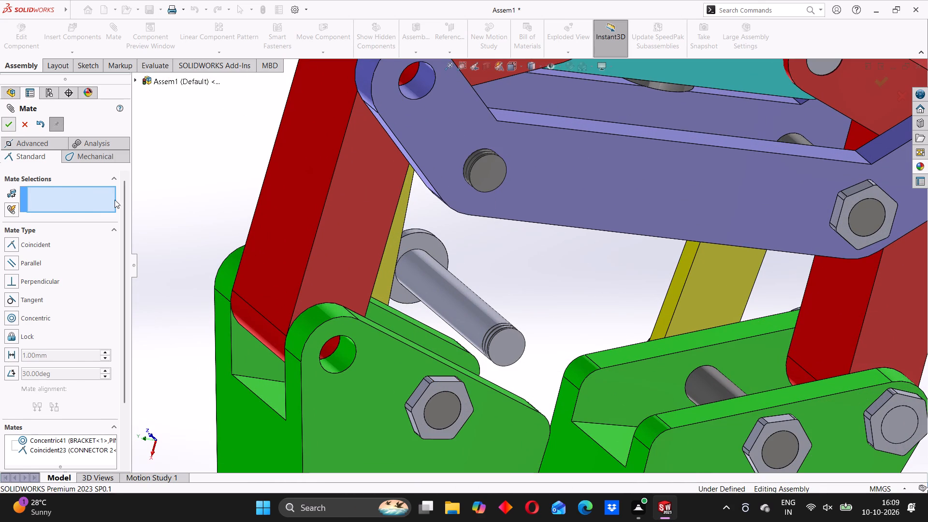
Copy the nut from the jaw joint onto the bracket beside the new PIN3's threaded end, accepting the suggested coincident mate.
left_click_drag(436, 378, 424, 280, "ctrl")
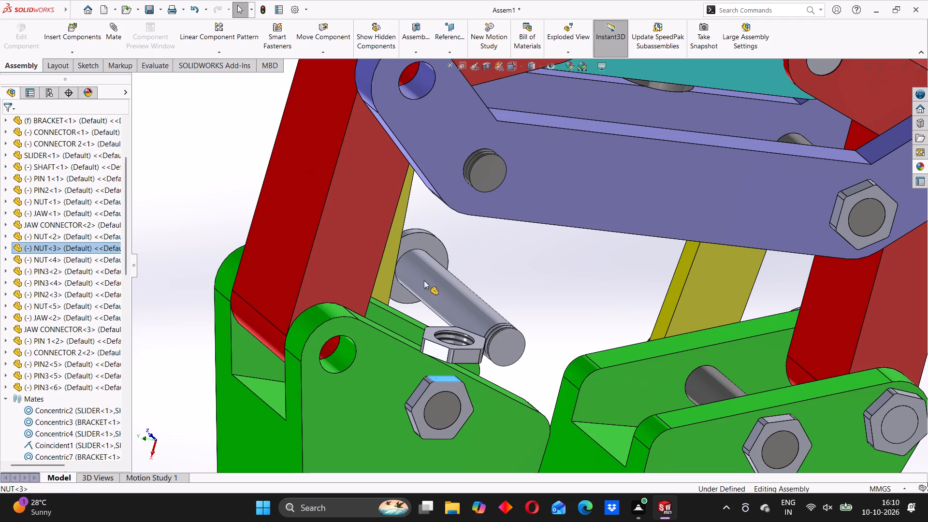
left_click_drag(424, 280, 541, 178, "ctrl")
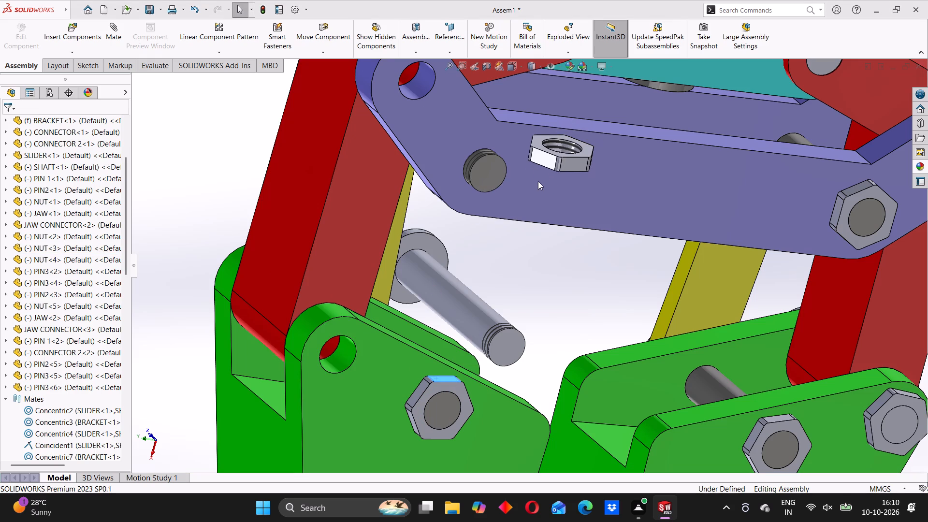
scroll(517, 196, "up", 1)
middle_click_drag(517, 197, 551, 202)
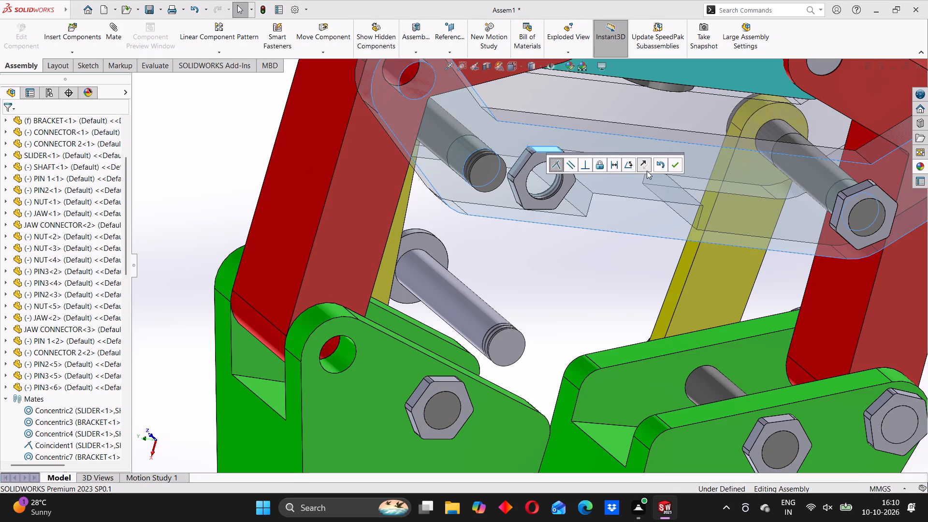
left_click(488, 257)
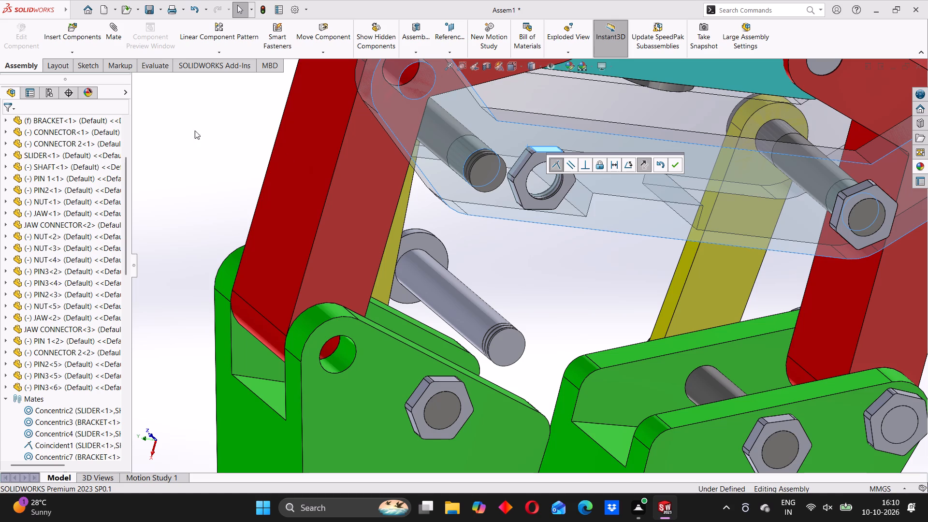
left_click(187, 125)
left_click(553, 165)
middle_click_drag(520, 244, 564, 251)
left_click_drag(575, 261, 570, 263)
left_click(569, 263)
left_click(123, 36)
left_click(104, 28)
scroll(510, 193, "up", 4)
right_click(558, 205)
left_click(677, 164)
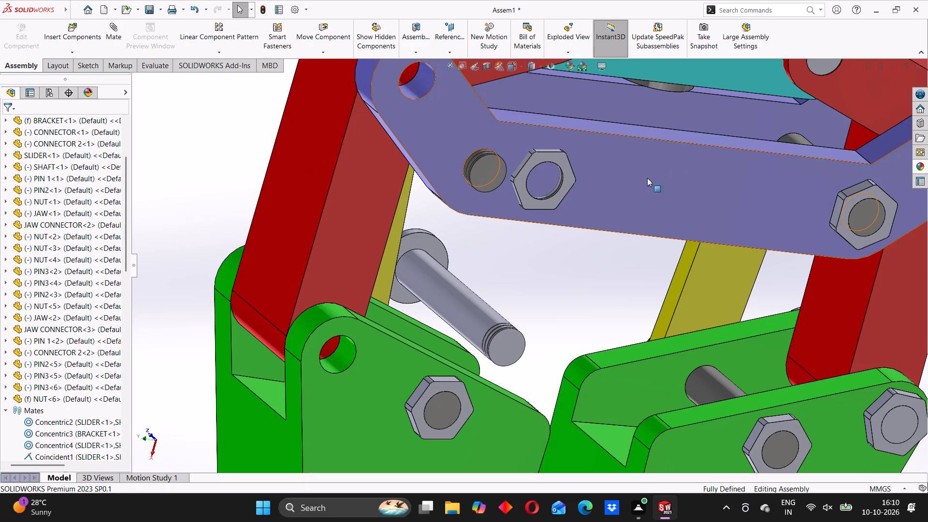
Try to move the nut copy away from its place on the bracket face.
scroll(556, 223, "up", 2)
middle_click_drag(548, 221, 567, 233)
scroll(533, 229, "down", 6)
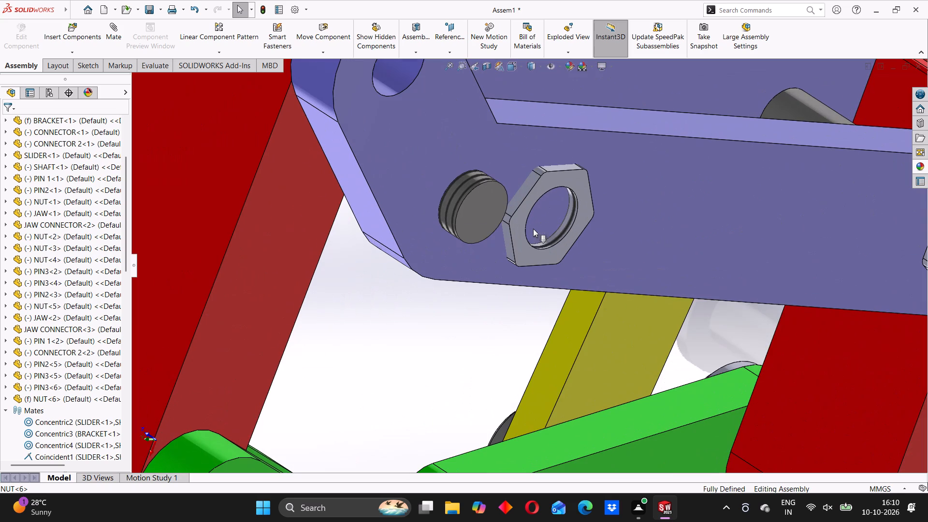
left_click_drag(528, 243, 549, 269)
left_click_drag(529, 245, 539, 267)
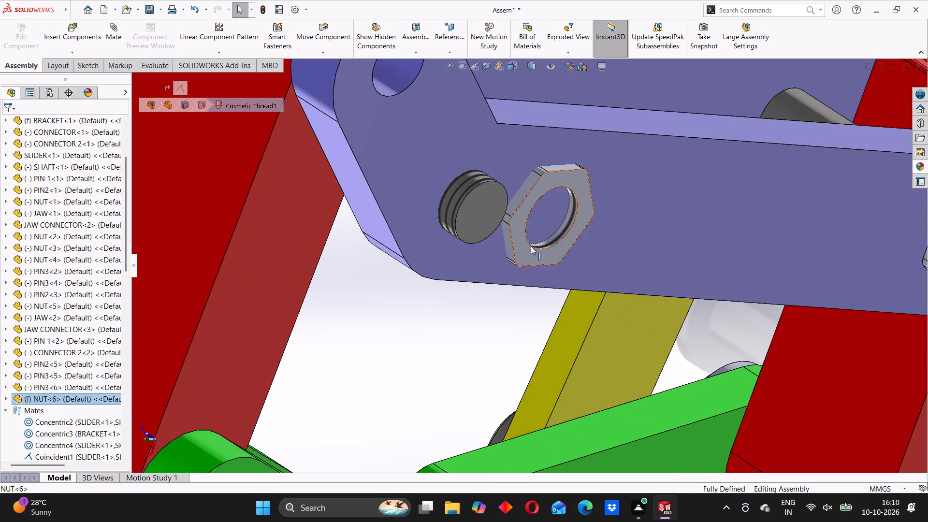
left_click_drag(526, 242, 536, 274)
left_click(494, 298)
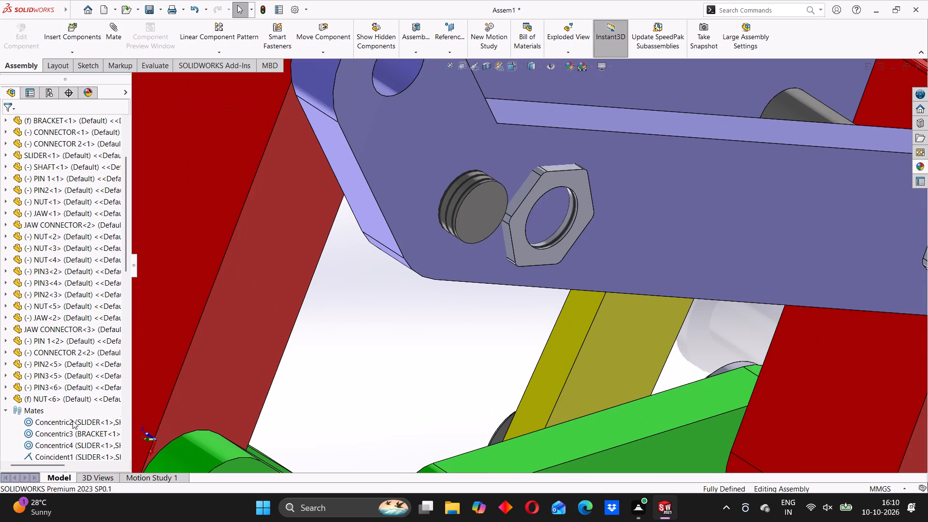
Delete the last mate in the assembly tree, the coincident one between the bracket and the nut copy.
left_click_drag(126, 267, 133, 345)
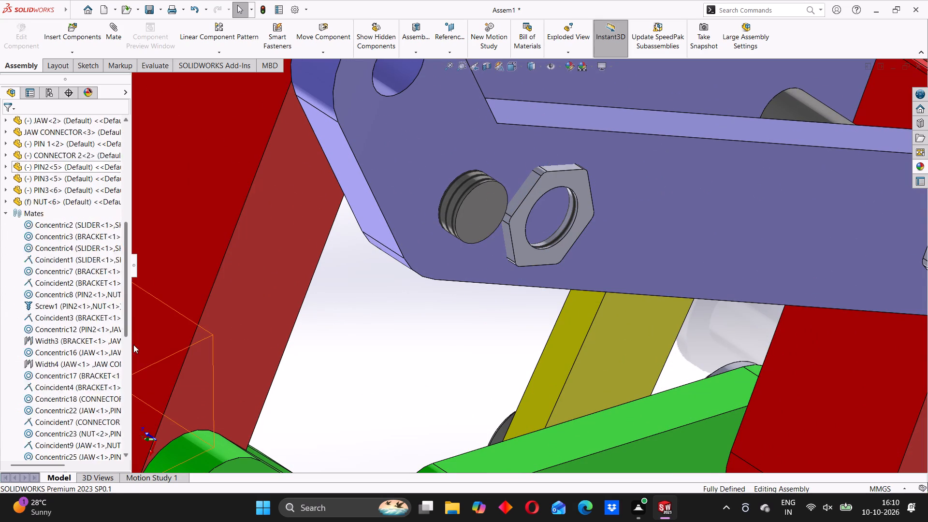
left_click_drag(133, 345, 122, 489)
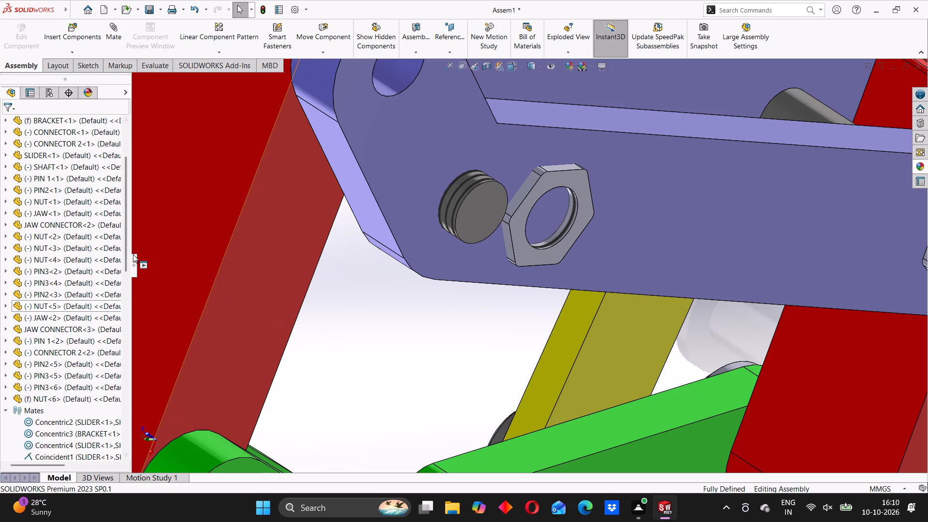
left_click_drag(125, 254, 114, 445)
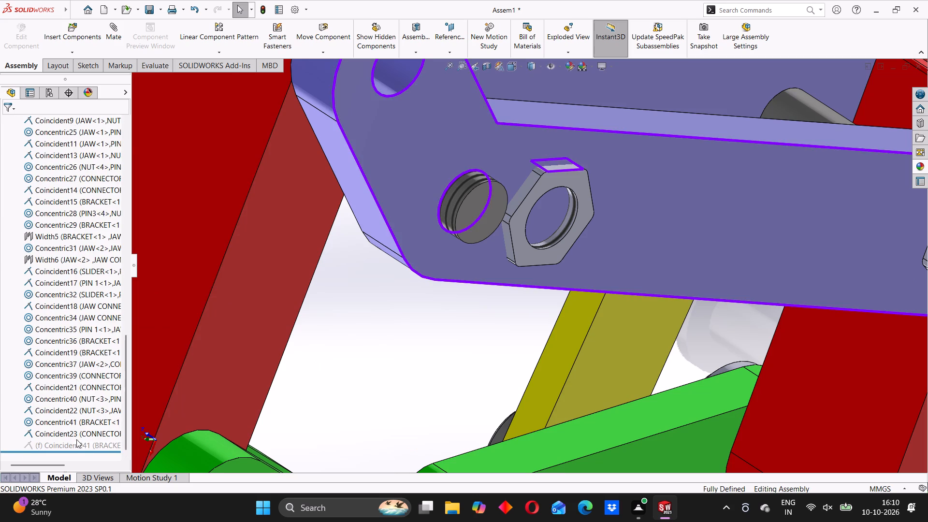
right_click(74, 438)
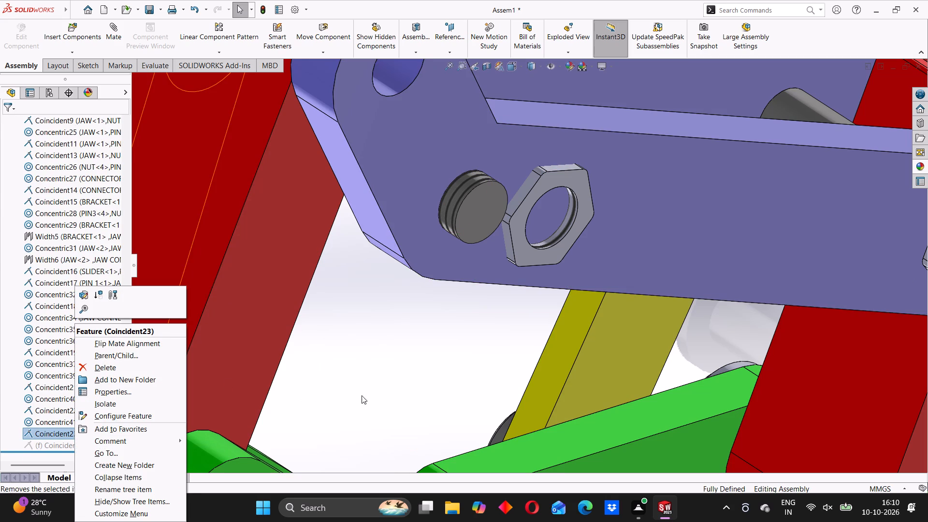
left_click(362, 395)
right_click(66, 445)
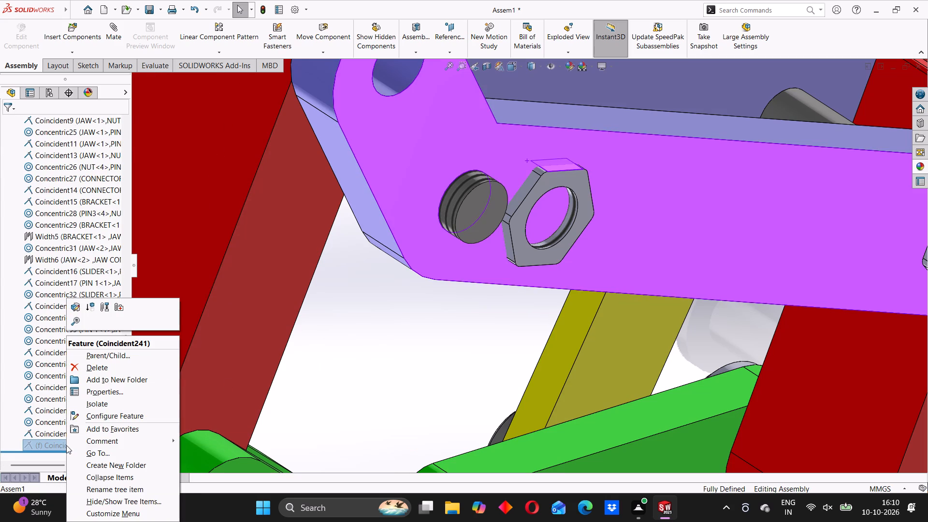
left_click(87, 369)
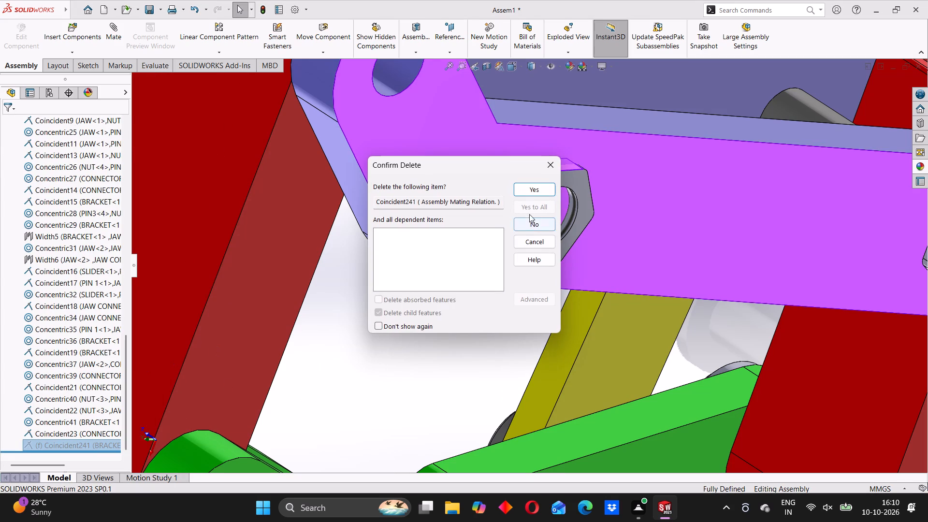
left_click(532, 185)
scroll(557, 250, "up", 1)
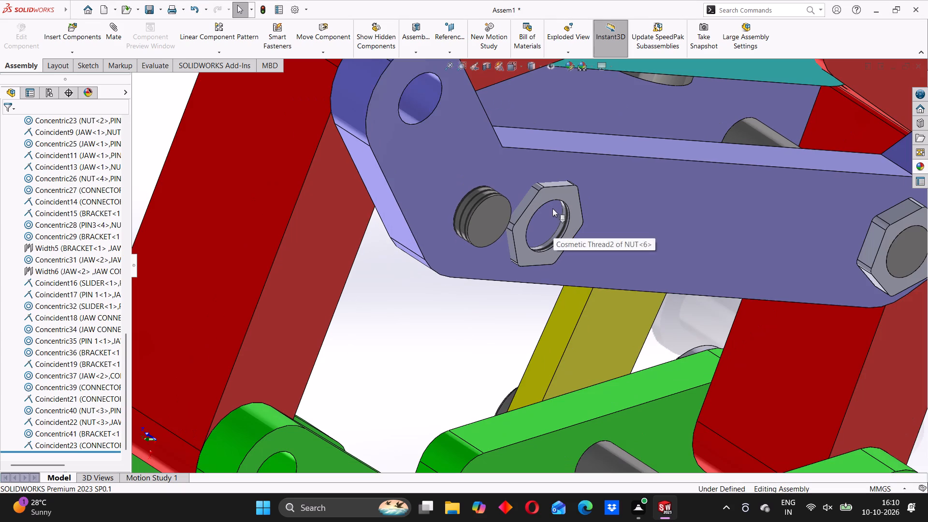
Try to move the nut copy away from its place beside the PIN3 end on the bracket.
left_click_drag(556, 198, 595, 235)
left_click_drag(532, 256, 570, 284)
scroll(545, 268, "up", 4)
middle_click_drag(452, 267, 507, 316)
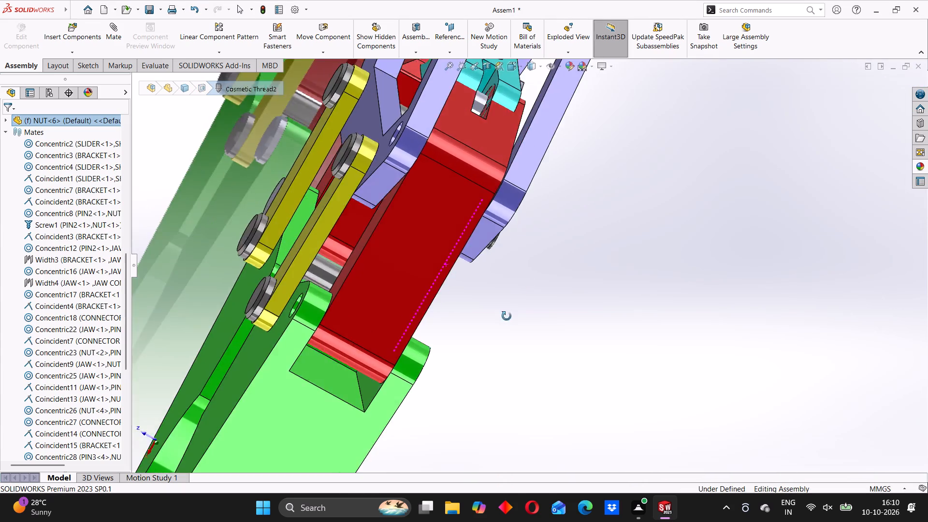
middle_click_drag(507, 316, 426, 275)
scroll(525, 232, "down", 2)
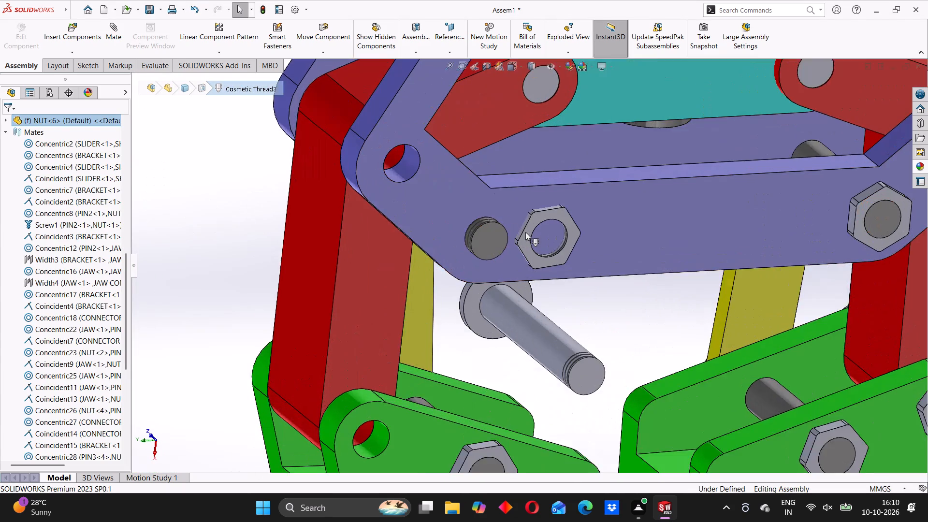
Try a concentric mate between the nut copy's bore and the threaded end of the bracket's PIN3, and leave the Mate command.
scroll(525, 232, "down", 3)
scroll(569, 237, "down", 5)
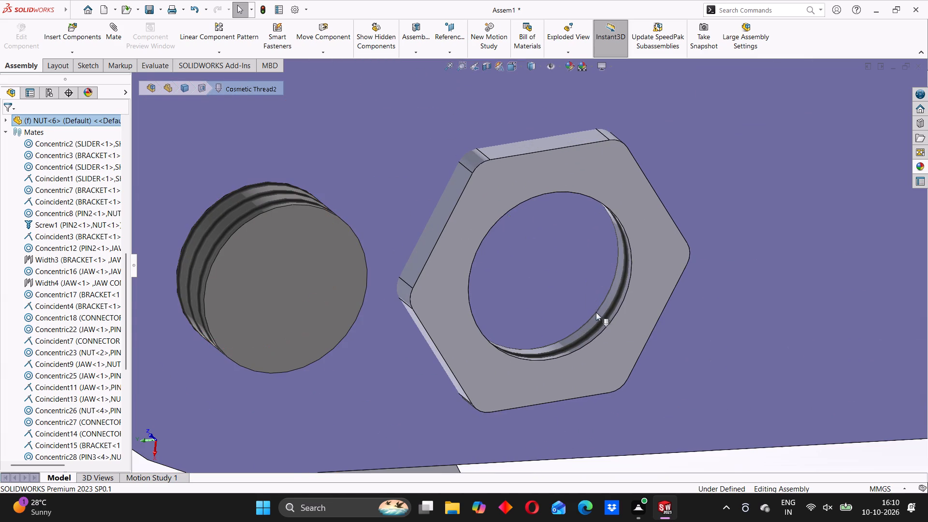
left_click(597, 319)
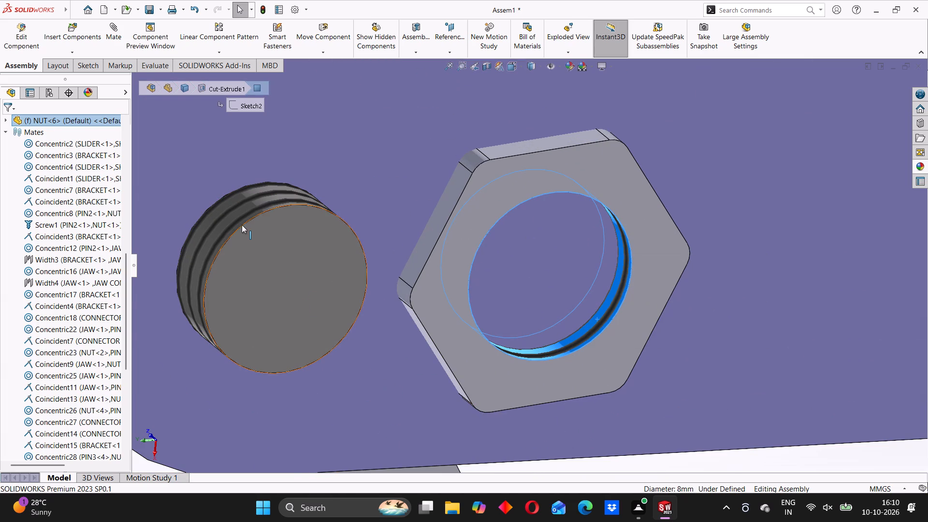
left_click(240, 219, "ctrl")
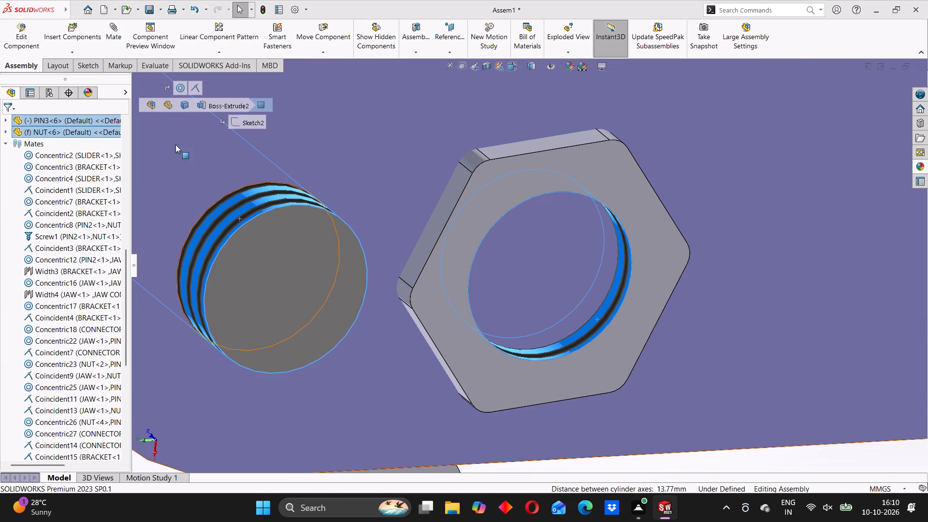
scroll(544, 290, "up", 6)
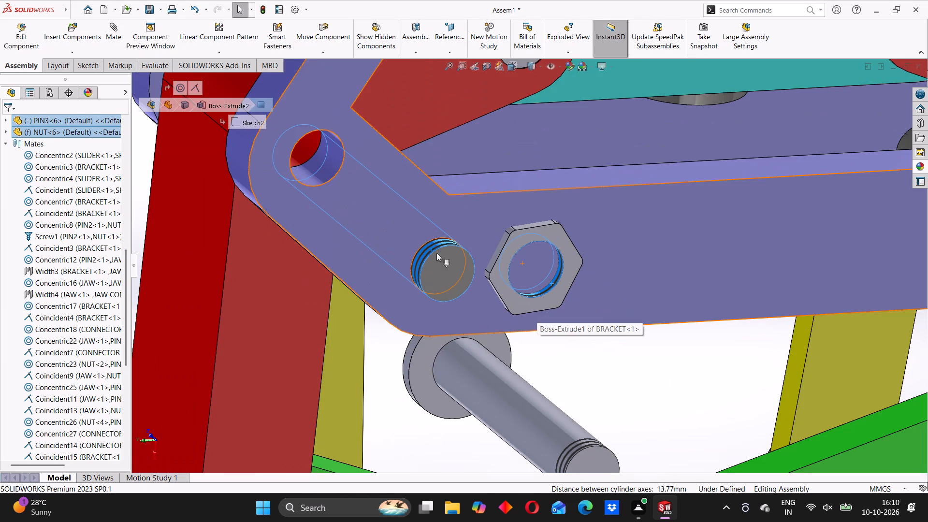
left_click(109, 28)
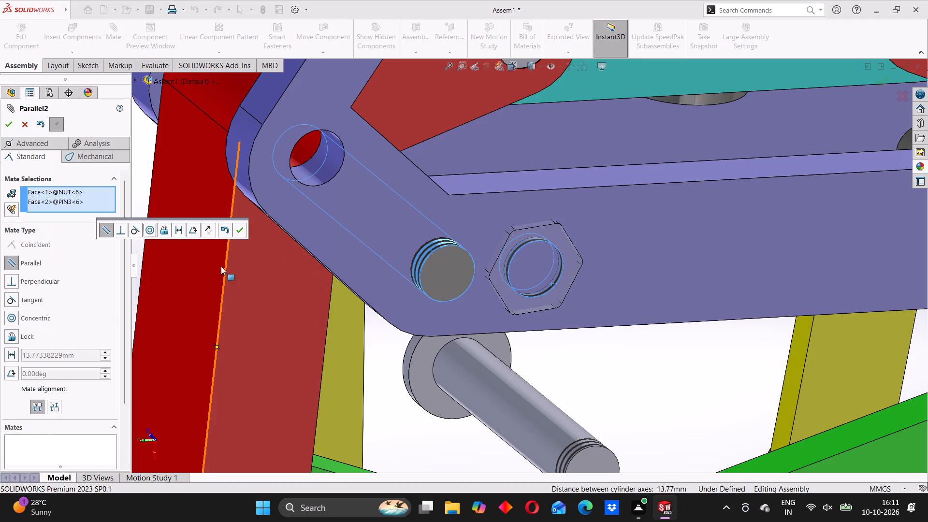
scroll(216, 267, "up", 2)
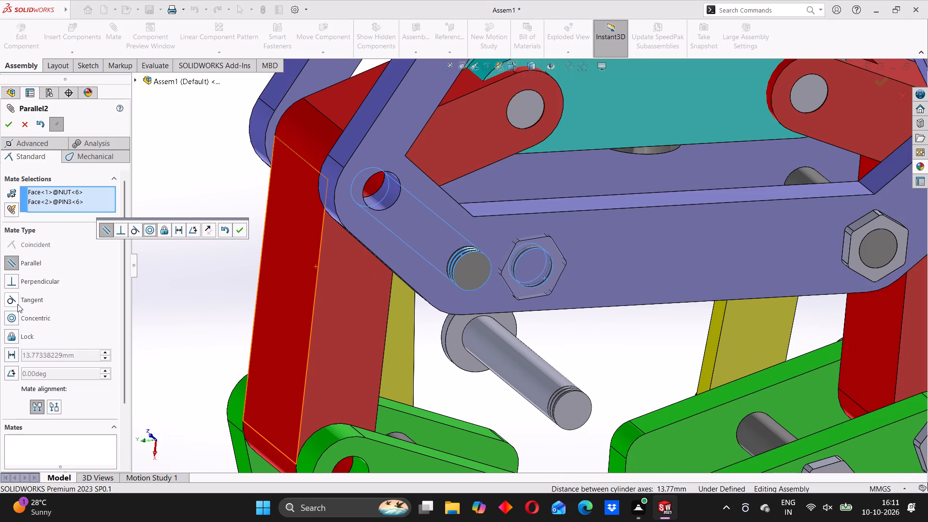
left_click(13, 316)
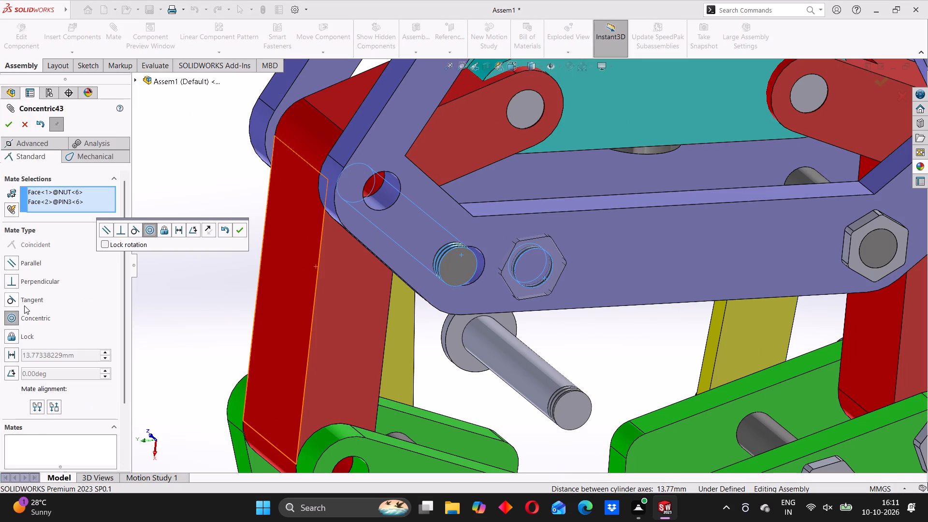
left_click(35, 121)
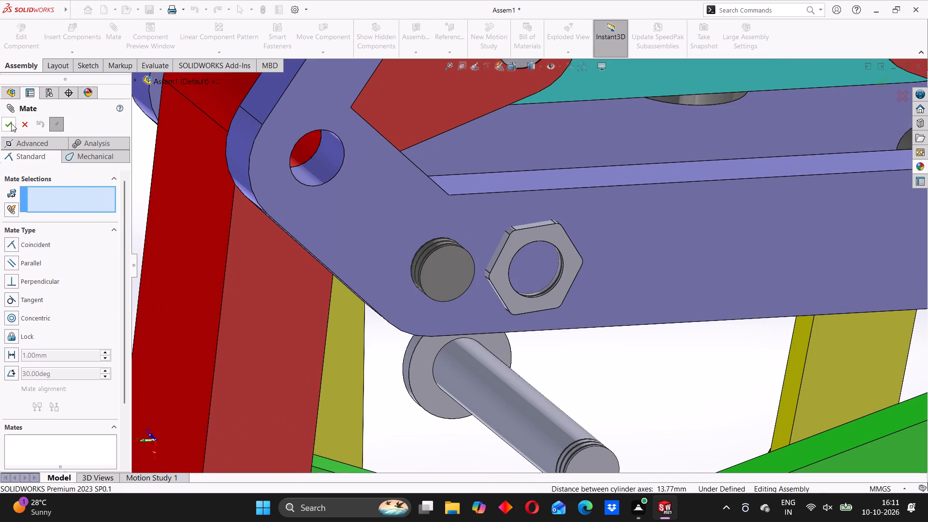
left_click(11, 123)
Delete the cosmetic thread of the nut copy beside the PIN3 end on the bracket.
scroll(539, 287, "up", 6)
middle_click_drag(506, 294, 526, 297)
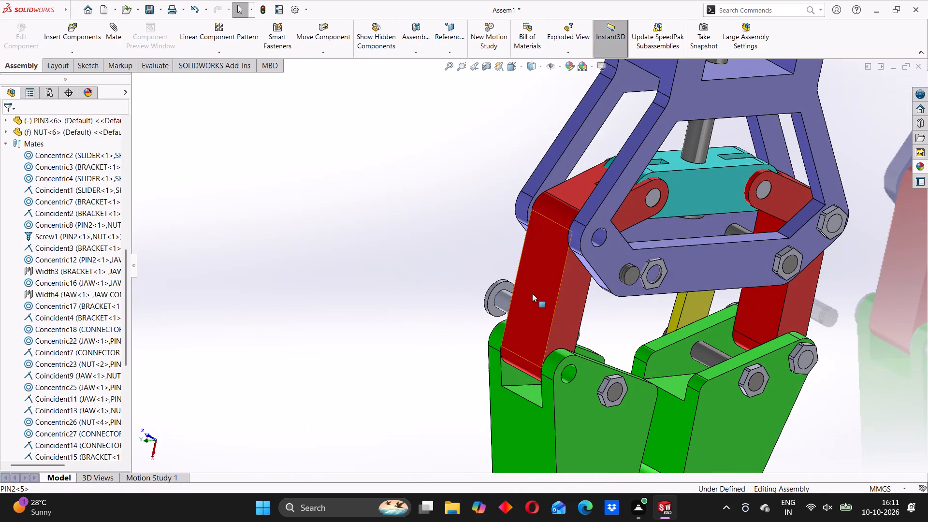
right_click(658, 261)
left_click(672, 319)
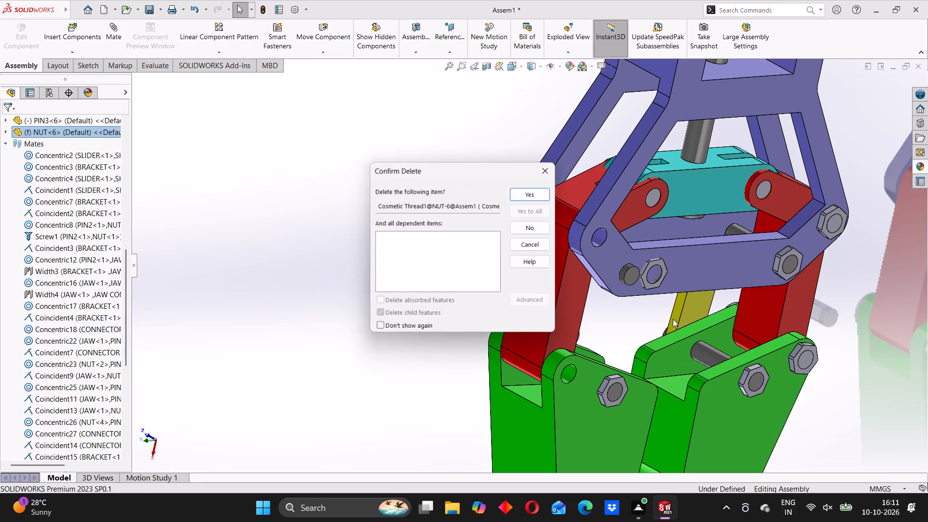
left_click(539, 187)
Delete the nut copy lying on the bracket face beside the PIN3's threaded end.
scroll(652, 265, "up", 3)
scroll(591, 275, "down", 2)
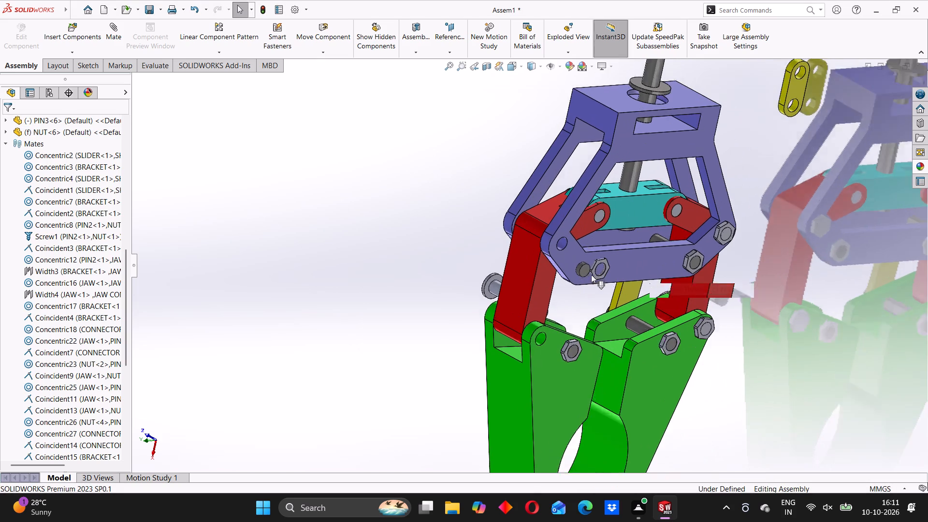
scroll(591, 275, "down", 4)
middle_click_drag(591, 275, 577, 280)
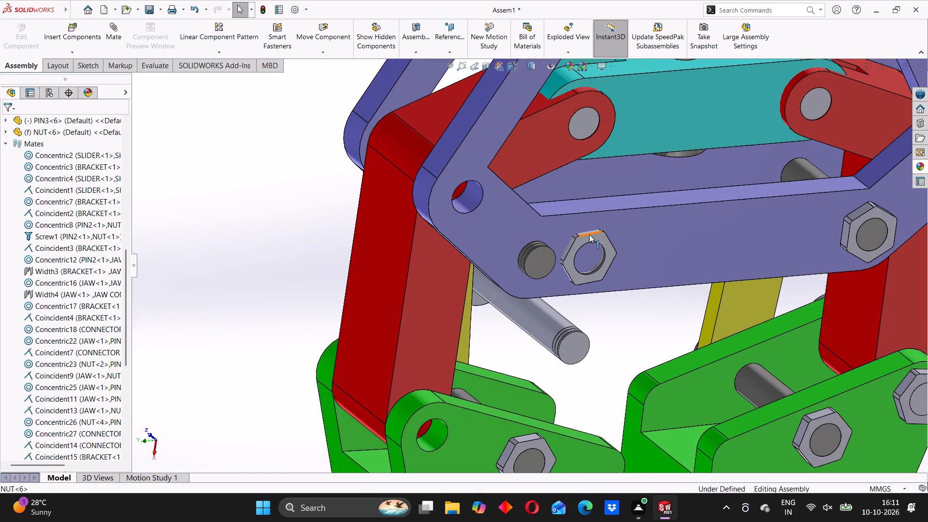
right_click(590, 236)
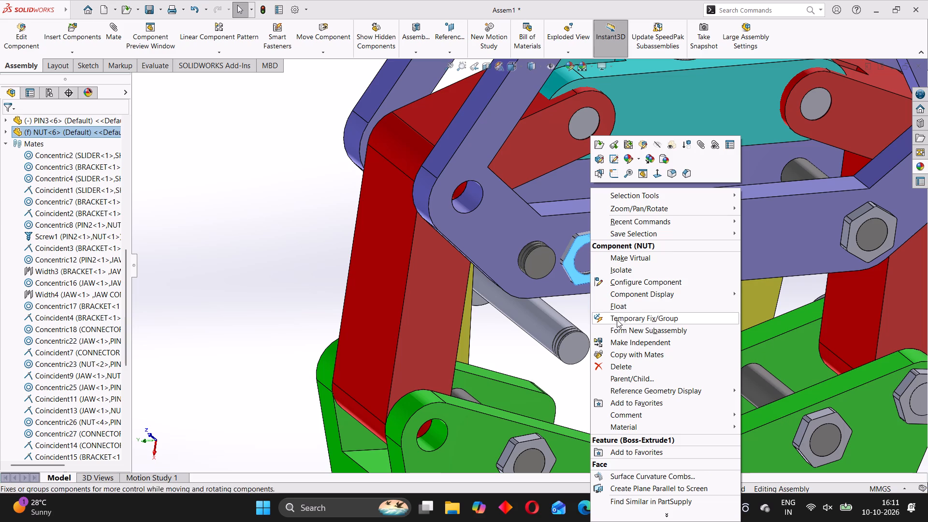
left_click(616, 362)
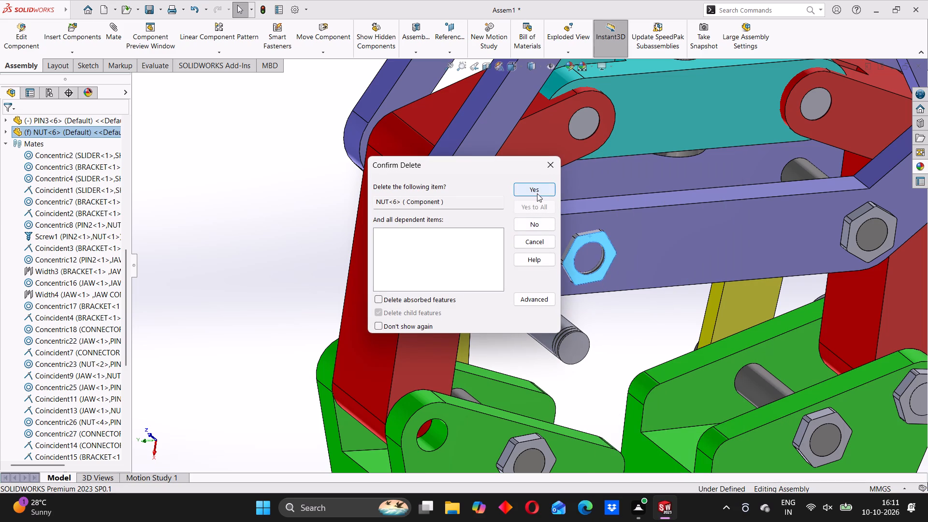
left_click(537, 193)
Copy the nut from the jaw joint into the empty space beside the gripper.
scroll(606, 283, "up", 2)
middle_click_drag(588, 290, 612, 296)
middle_click_drag(645, 289, 663, 298)
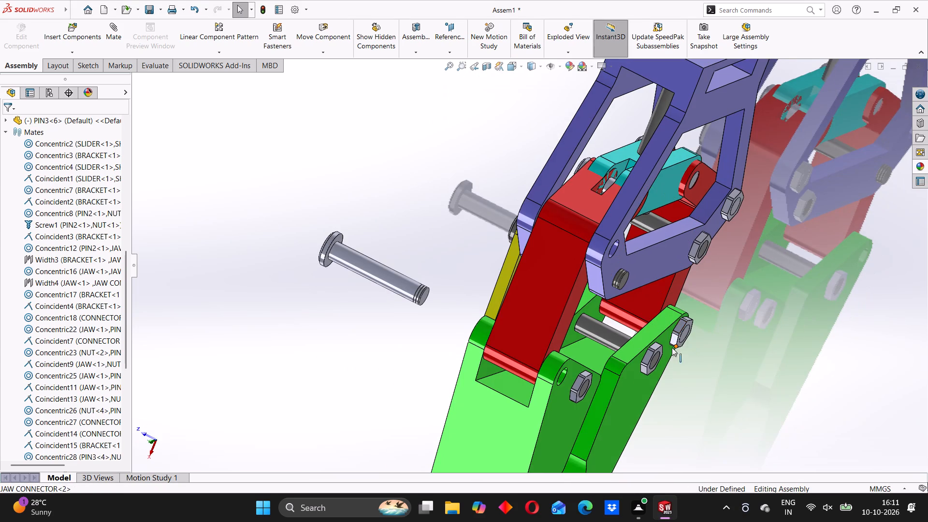
left_click_drag(646, 357, 758, 314, "ctrl")
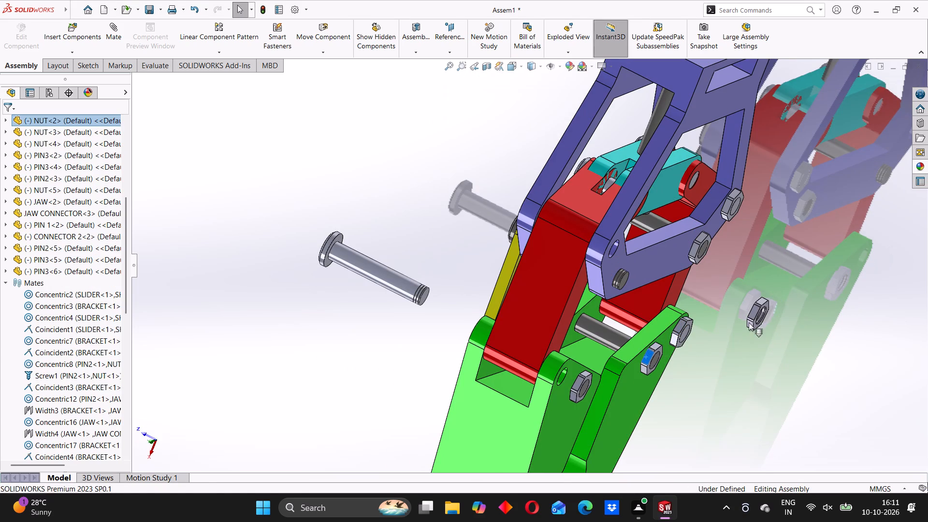
scroll(749, 322, "down", 4)
left_click(804, 255)
left_click(852, 334)
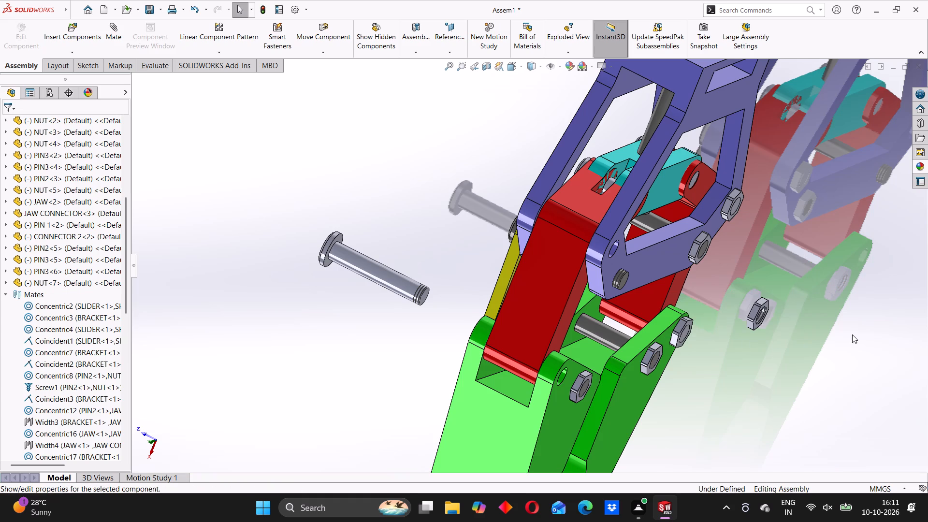
Mate the threaded end of the bracket's PIN3 concentric with the new nut copy's bore.
middle_click_drag(787, 359, 776, 354)
scroll(725, 352, "down", 5)
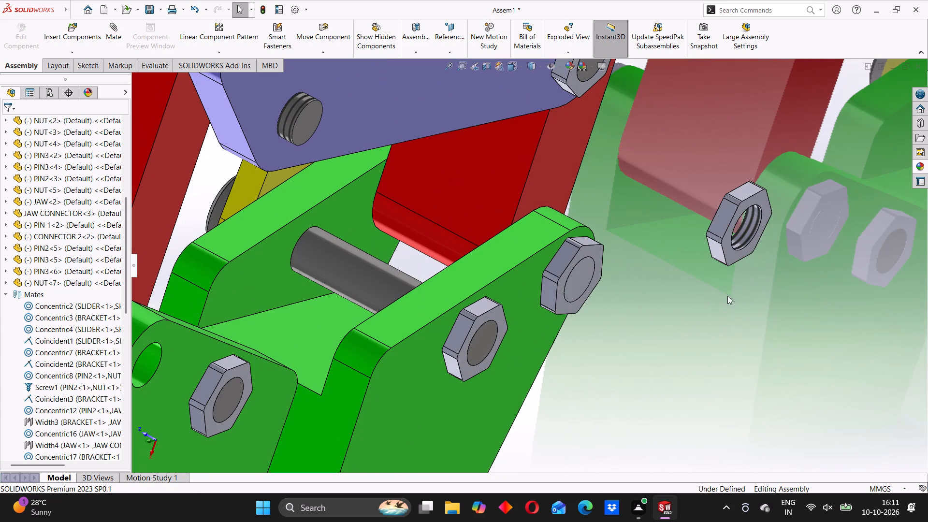
left_click(749, 231)
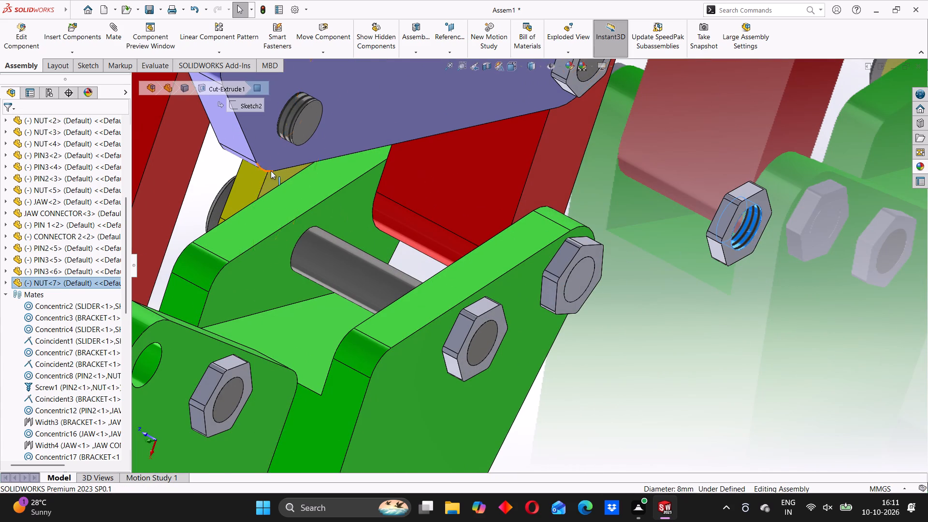
scroll(273, 168, "up", 2)
left_click(363, 157)
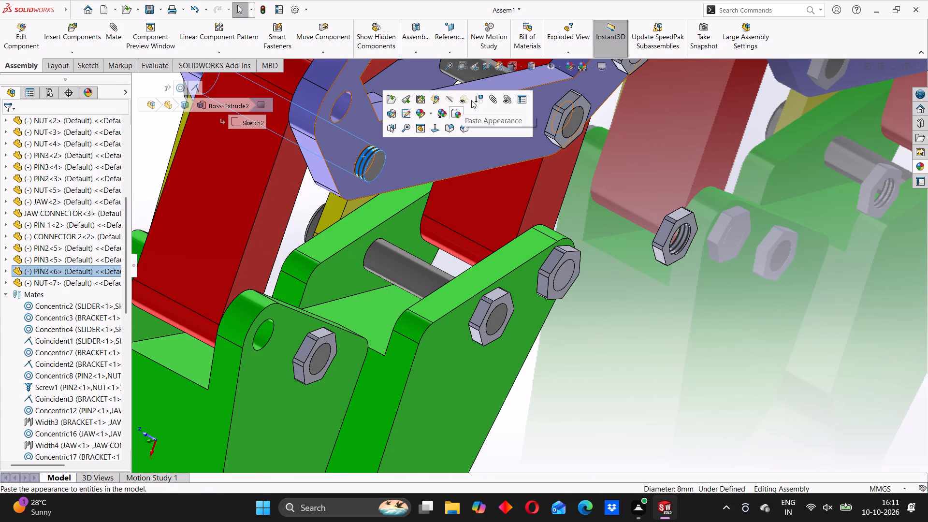
left_click(492, 100)
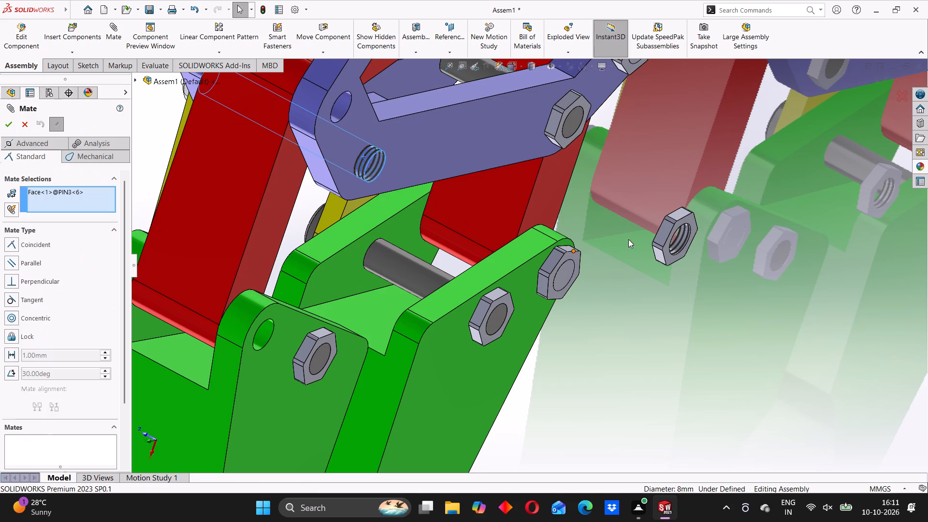
left_click(681, 239)
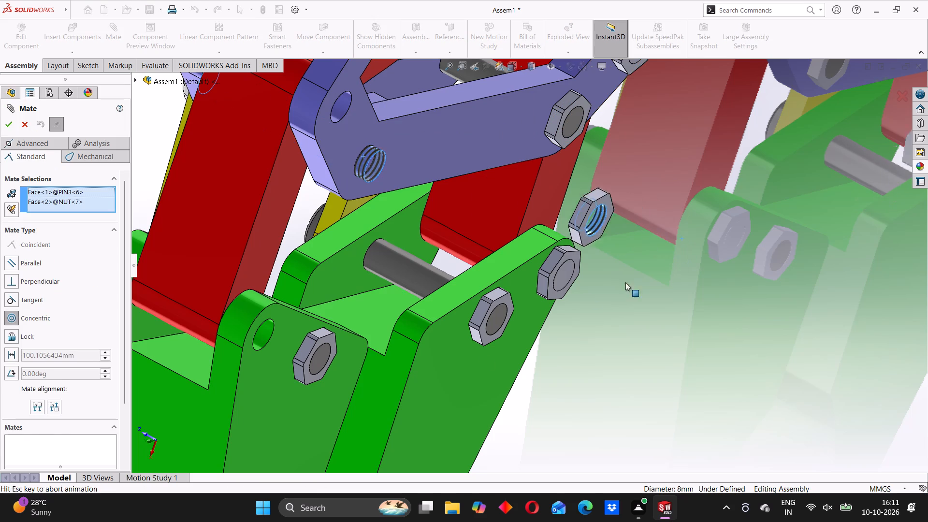
left_click(618, 395)
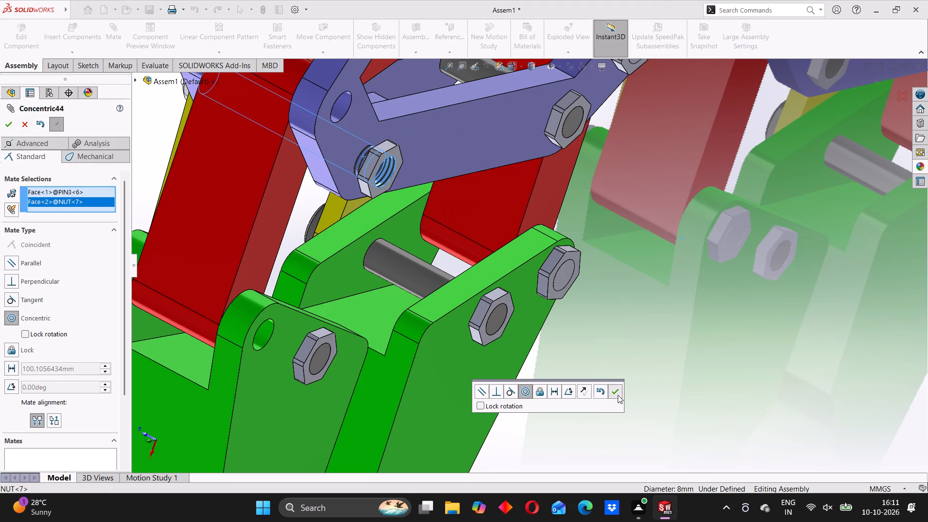
Mate the nut copy's inner flat face coincident with the bracket's outer face, then try turning the nut.
middle_click_drag(386, 194, 408, 189)
scroll(402, 177, "down", 4)
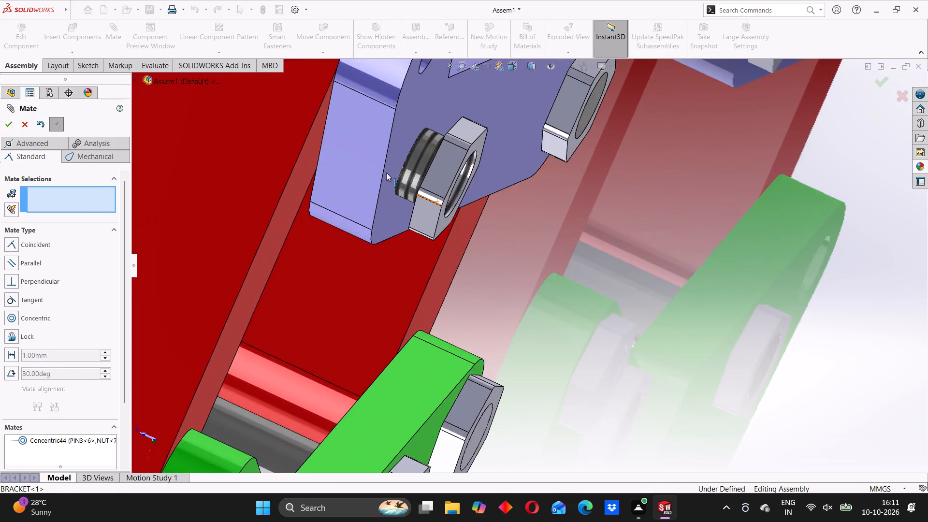
scroll(386, 173, "down", 3)
middle_click_drag(427, 195, 463, 207)
middle_click_drag(451, 217, 466, 224)
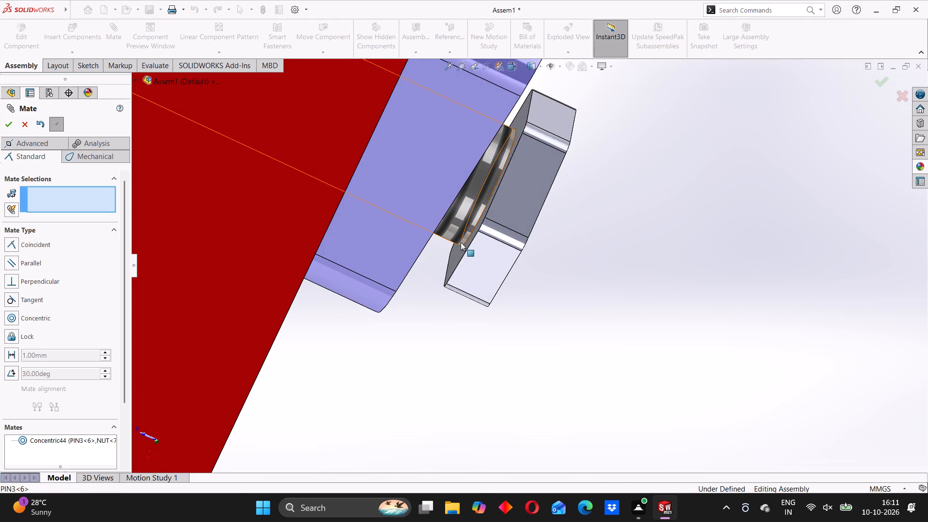
left_click(454, 256)
middle_click_drag(461, 251, 426, 220)
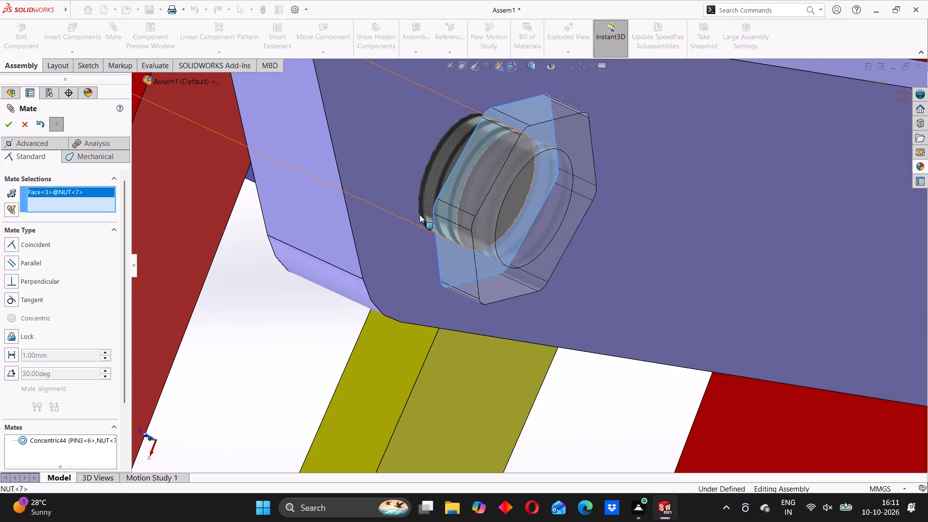
left_click(391, 199)
left_click(395, 182)
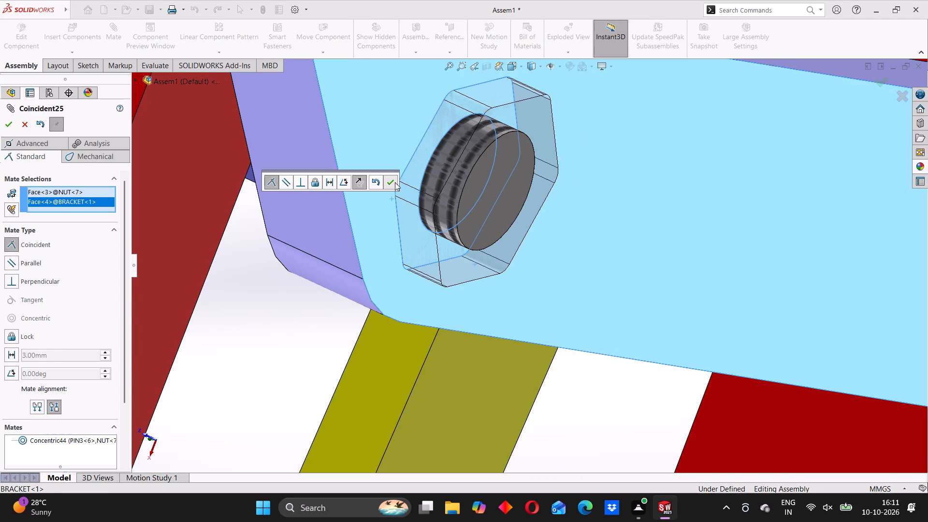
scroll(556, 212, "up", 7)
left_click_drag(507, 220, 500, 272)
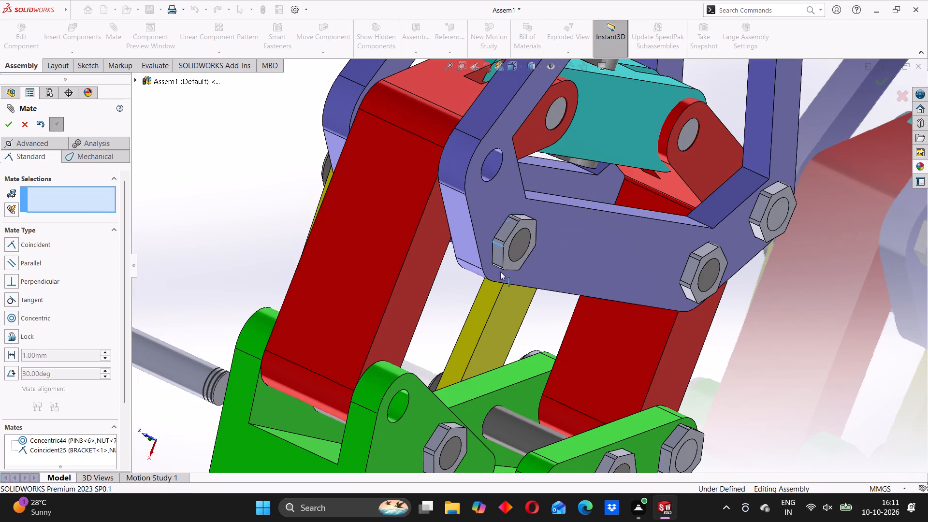
left_click_drag(500, 272, 501, 279)
Move the loose pin next to the open hole joining the lower jaw and its red jaw connector.
scroll(610, 272, "up", 4)
scroll(530, 263, "up", 3)
middle_click_drag(496, 267, 615, 346)
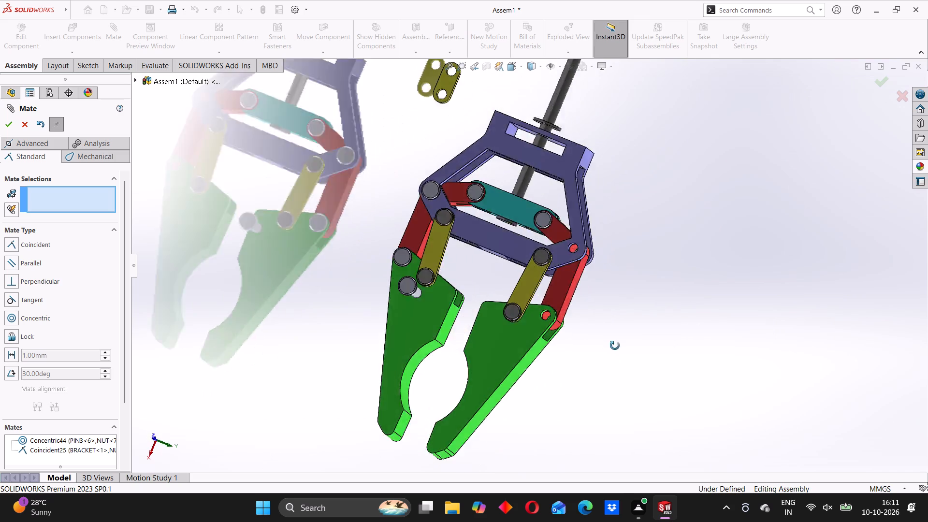
middle_click_drag(615, 346, 599, 333)
middle_click_drag(459, 303, 416, 248)
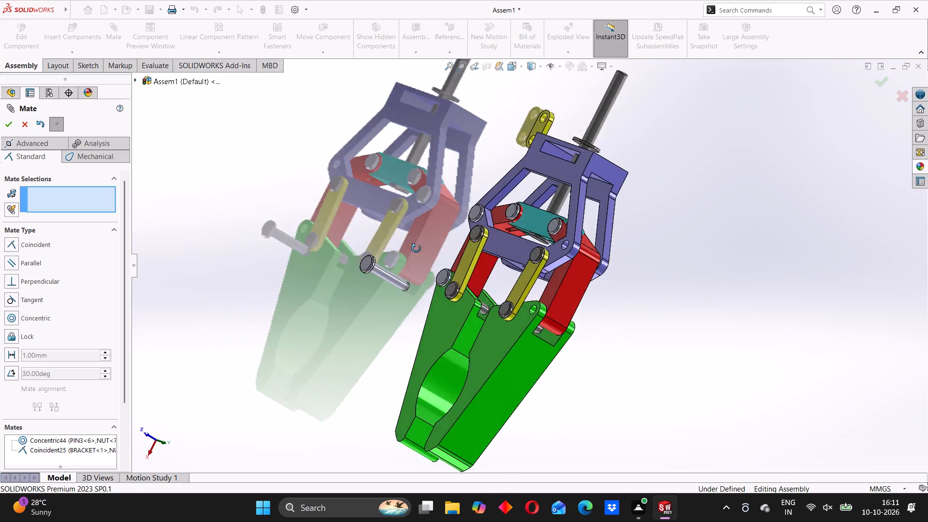
middle_click_drag(416, 248, 466, 307)
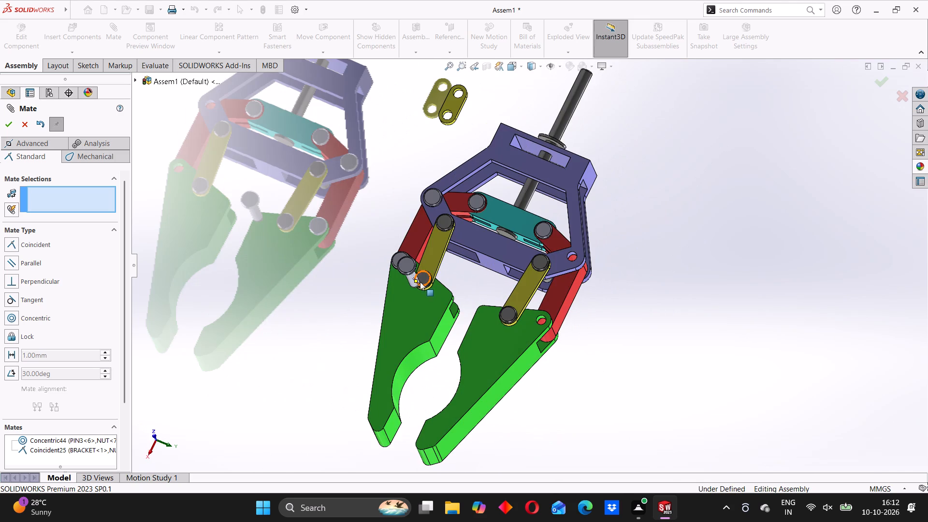
left_click_drag(400, 265, 540, 297)
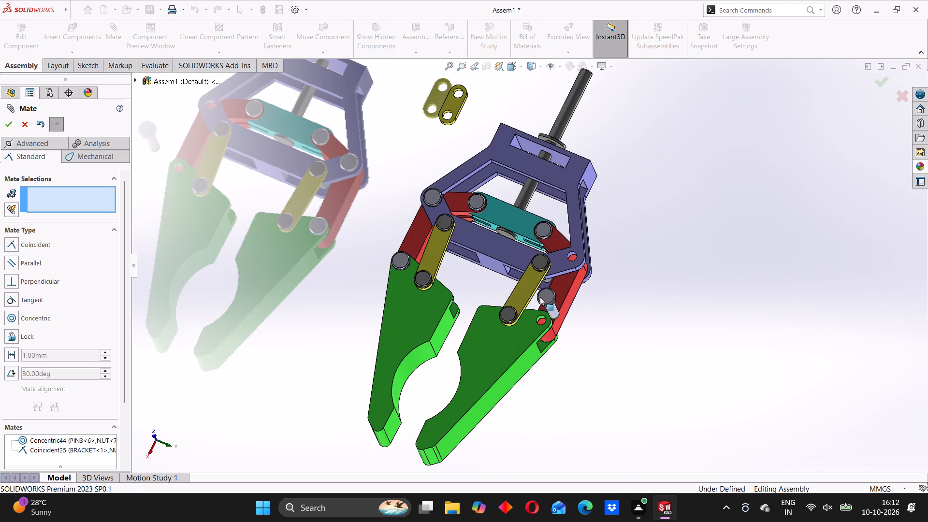
scroll(534, 298, "down", 6)
middle_click_drag(577, 351, 579, 367)
middle_click_drag(579, 368, 586, 355)
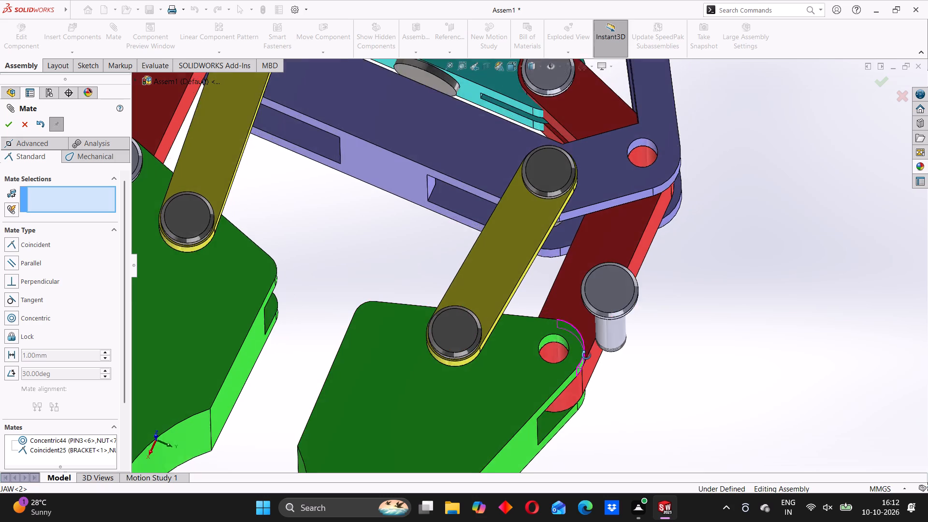
Mate the loose pin's shank concentric with the hole joining the lower jaw and its red jaw connector.
middle_click_drag(586, 355, 593, 332)
left_click(623, 298)
middle_click_drag(566, 352, 566, 381)
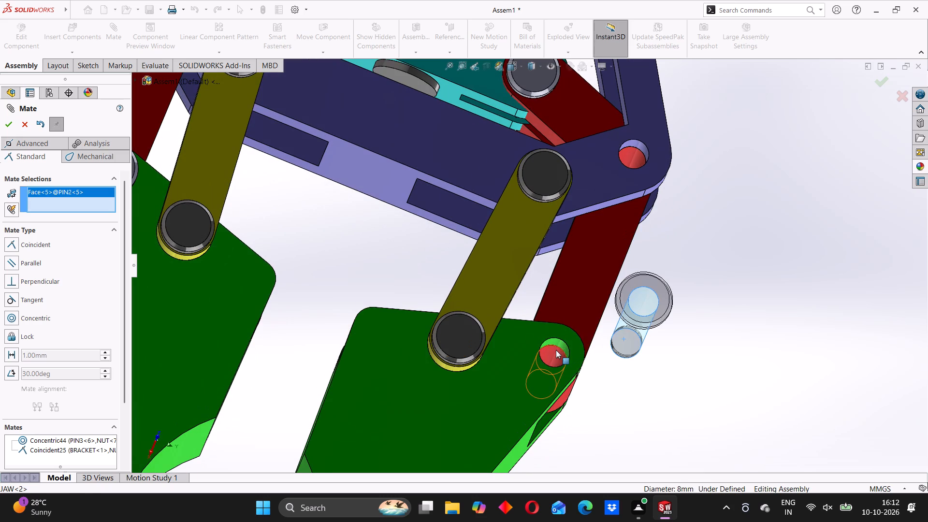
left_click(556, 350)
left_click(706, 372)
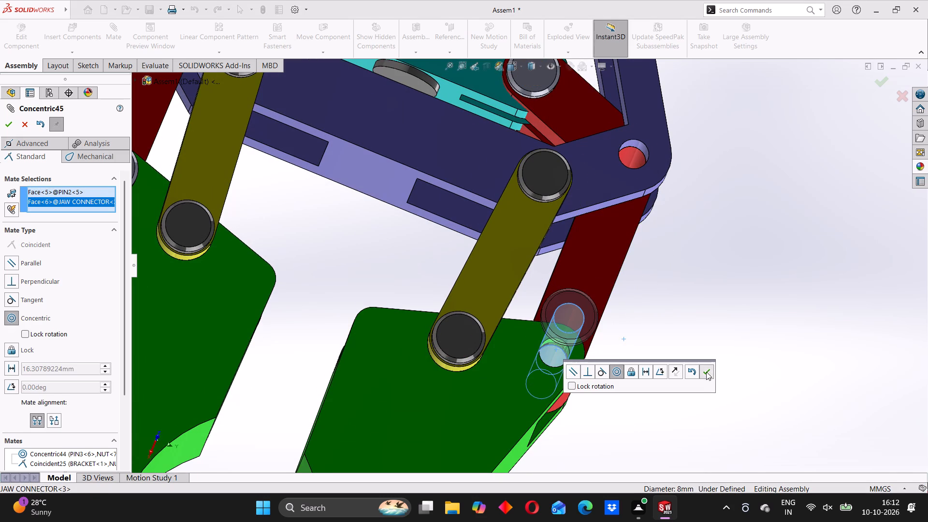
Mate the underside of the pin's head coincident with the lower jaw's outer face.
left_click_drag(554, 318, 559, 371)
middle_click_drag(569, 386, 512, 300)
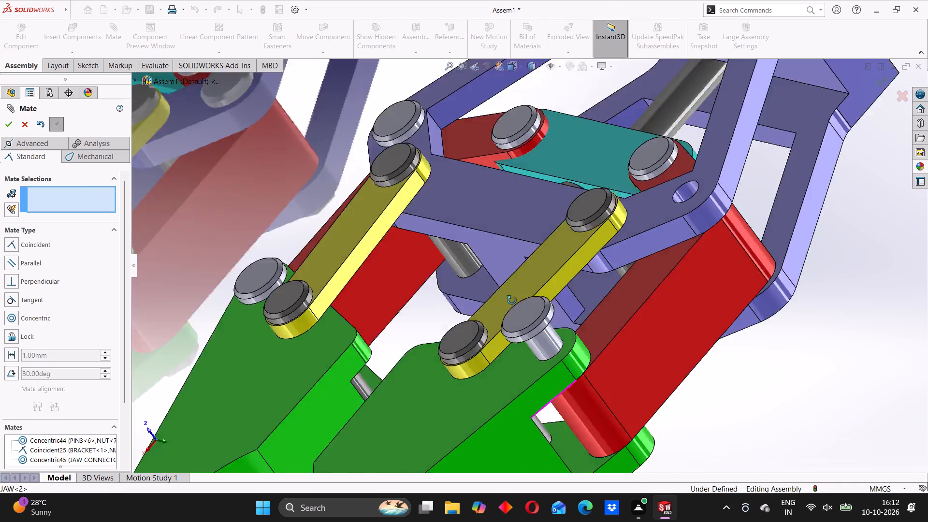
middle_click_drag(512, 300, 493, 287)
scroll(547, 334, "down", 2)
middle_click_drag(557, 351, 519, 325)
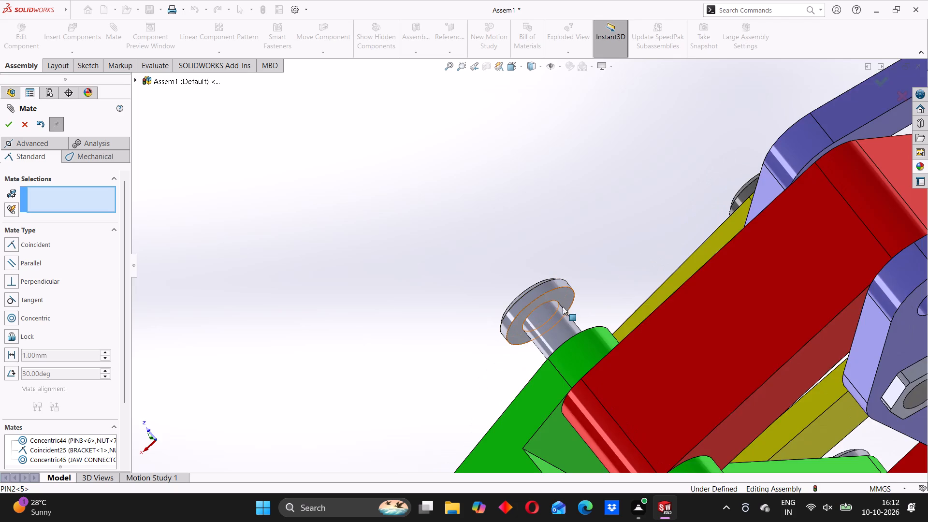
scroll(563, 306, "down", 4)
left_click(488, 299)
middle_click_drag(475, 321, 546, 402)
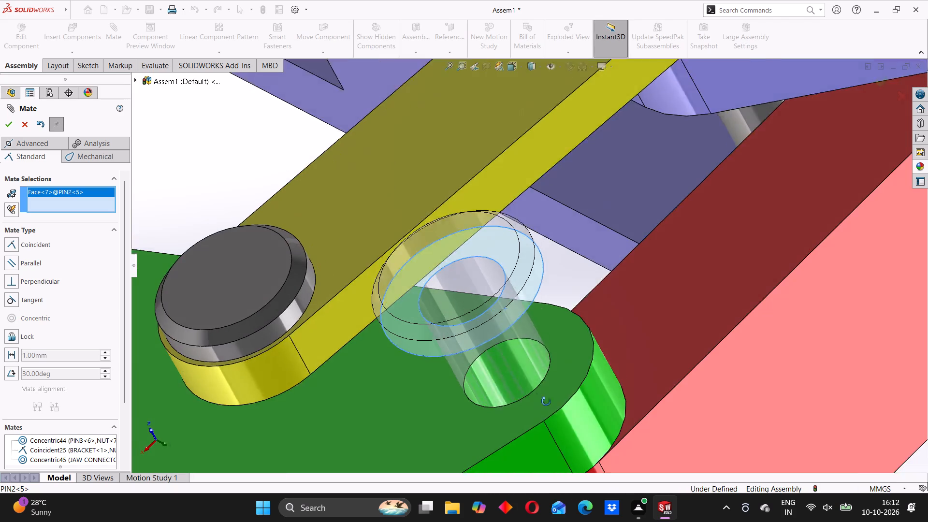
middle_click_drag(546, 402, 551, 407)
left_click(541, 395)
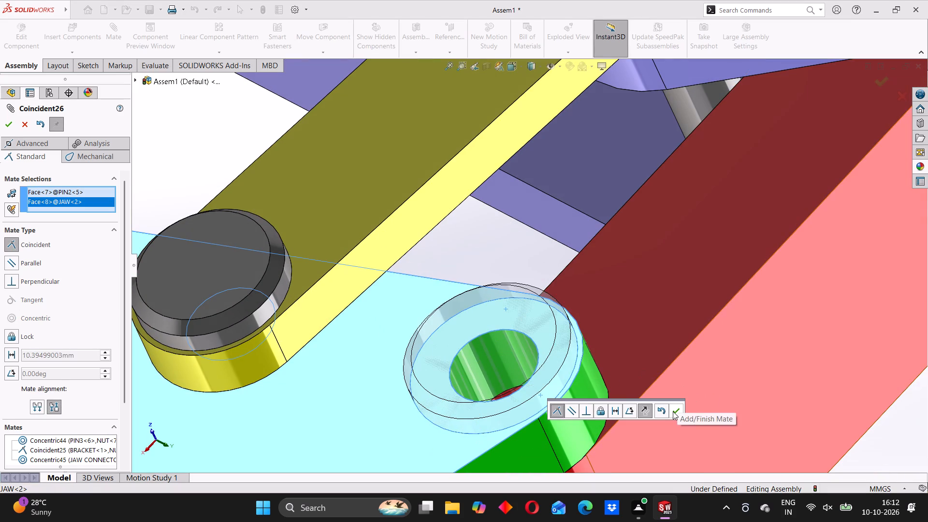
left_click(681, 413)
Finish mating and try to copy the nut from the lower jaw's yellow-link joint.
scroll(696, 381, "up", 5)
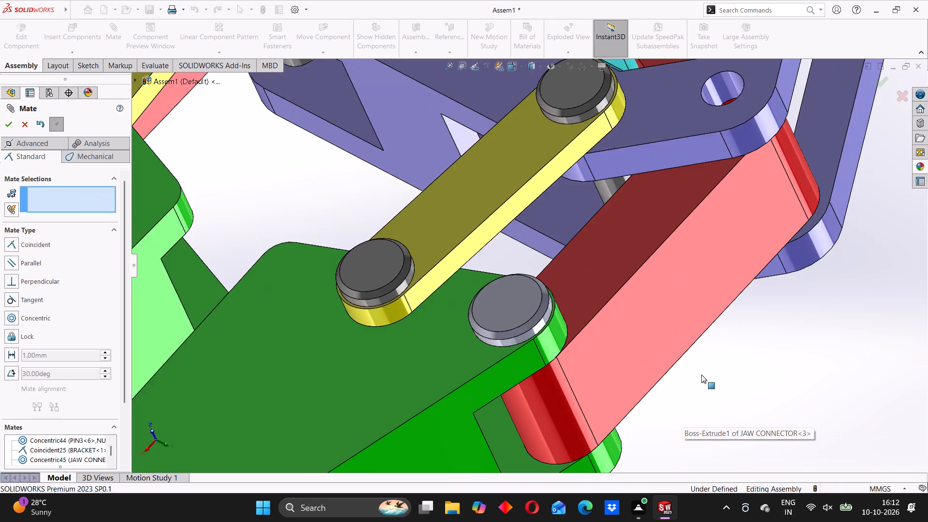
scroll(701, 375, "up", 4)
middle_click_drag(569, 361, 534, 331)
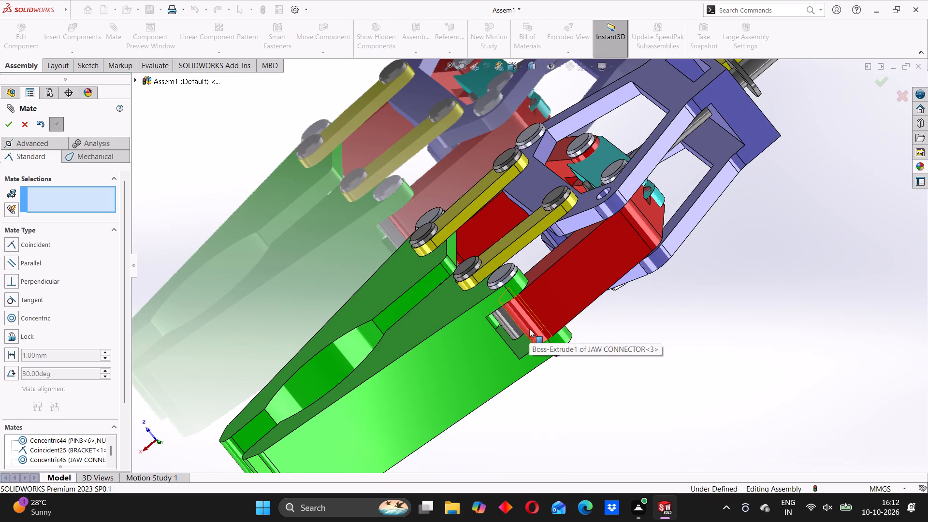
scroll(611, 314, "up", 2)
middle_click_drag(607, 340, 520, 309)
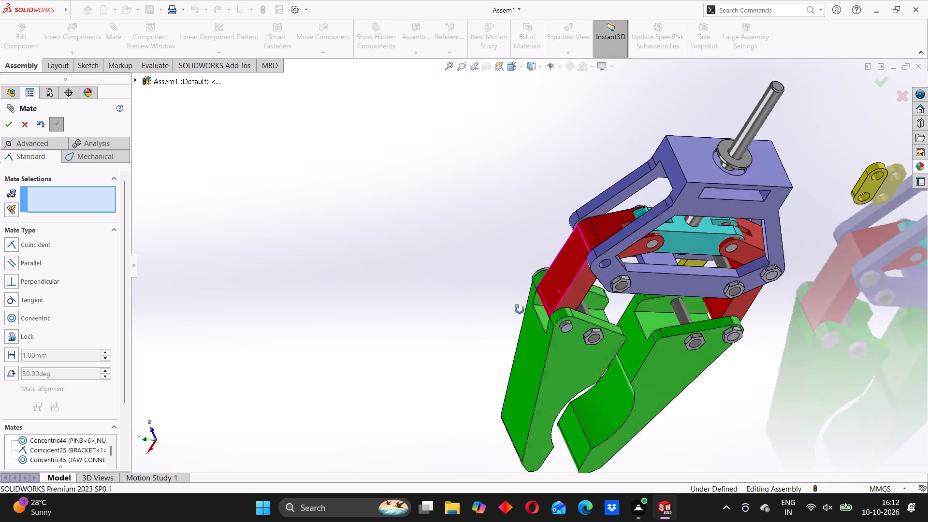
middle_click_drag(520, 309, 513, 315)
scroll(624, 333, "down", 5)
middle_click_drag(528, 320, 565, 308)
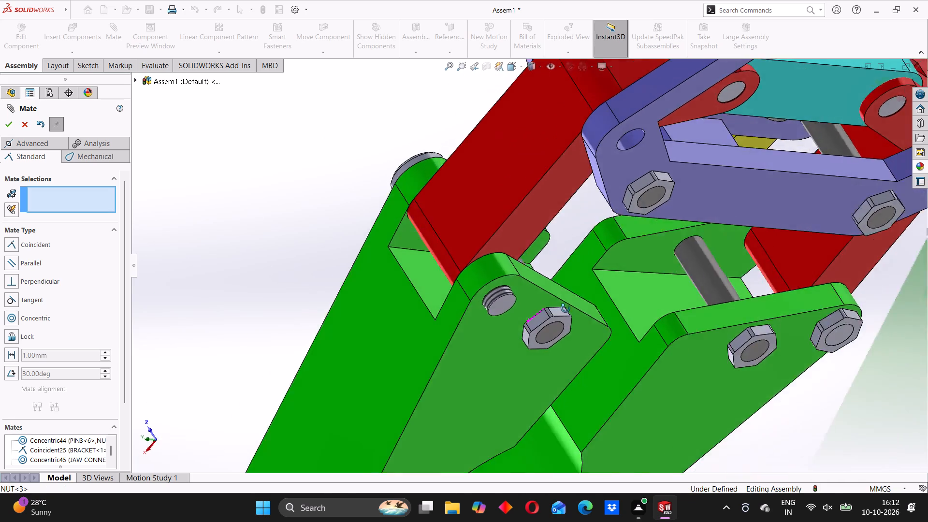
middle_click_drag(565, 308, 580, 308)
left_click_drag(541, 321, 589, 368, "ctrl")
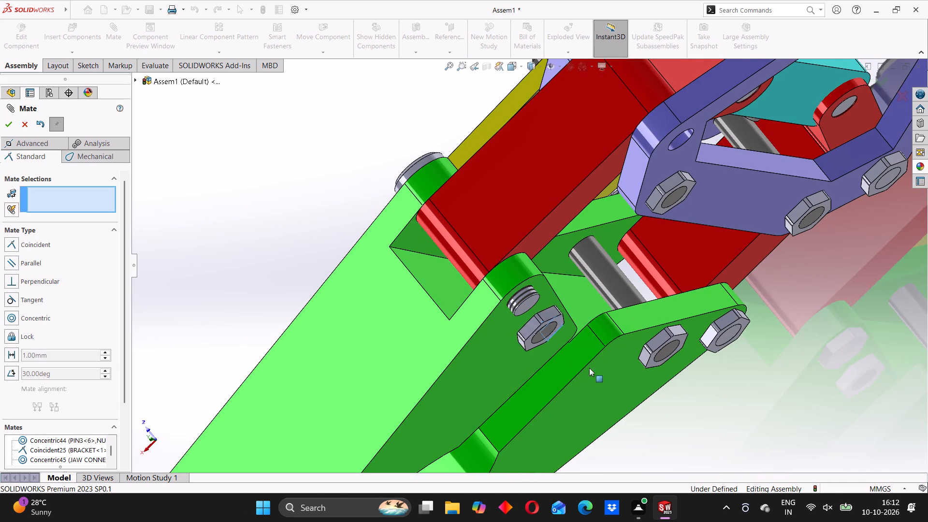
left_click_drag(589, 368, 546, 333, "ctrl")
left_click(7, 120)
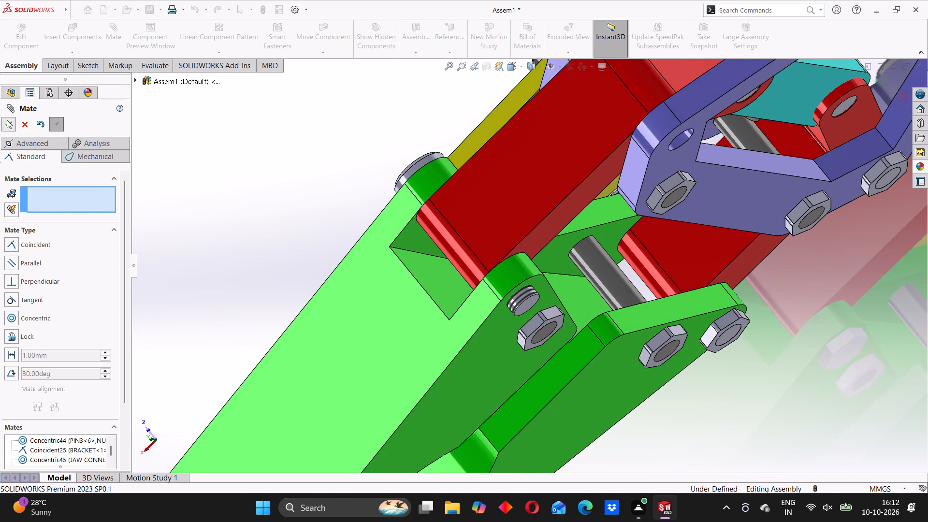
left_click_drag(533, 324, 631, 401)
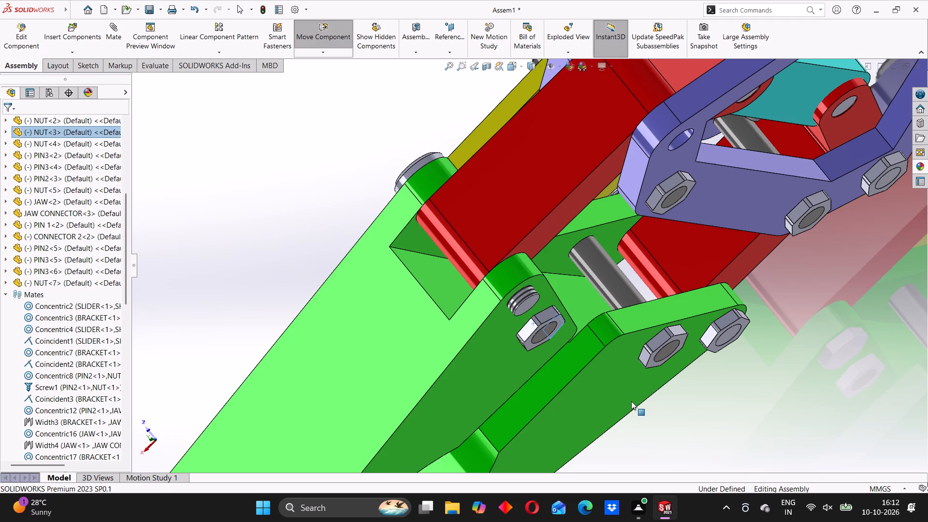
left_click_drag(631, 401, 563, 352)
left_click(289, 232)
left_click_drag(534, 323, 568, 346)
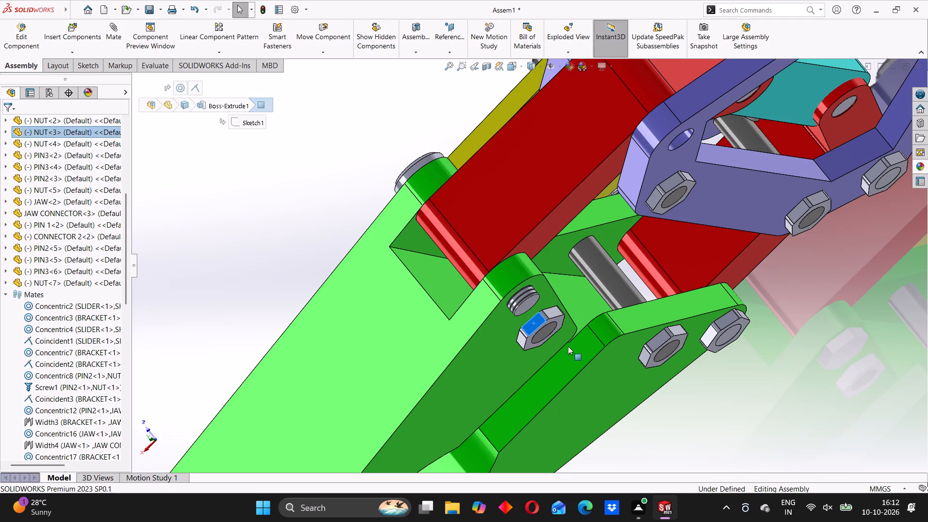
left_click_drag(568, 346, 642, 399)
Copy the nut on the bracket's yellow-link pin into the empty space beside the lower jaw.
middle_click_drag(629, 396, 581, 338)
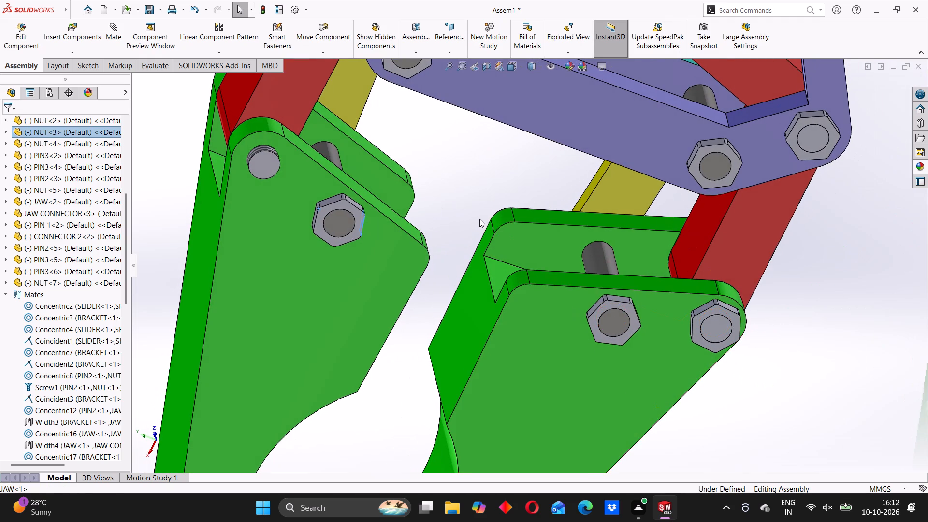
scroll(479, 219, "up", 2)
middle_click_drag(478, 218, 401, 295)
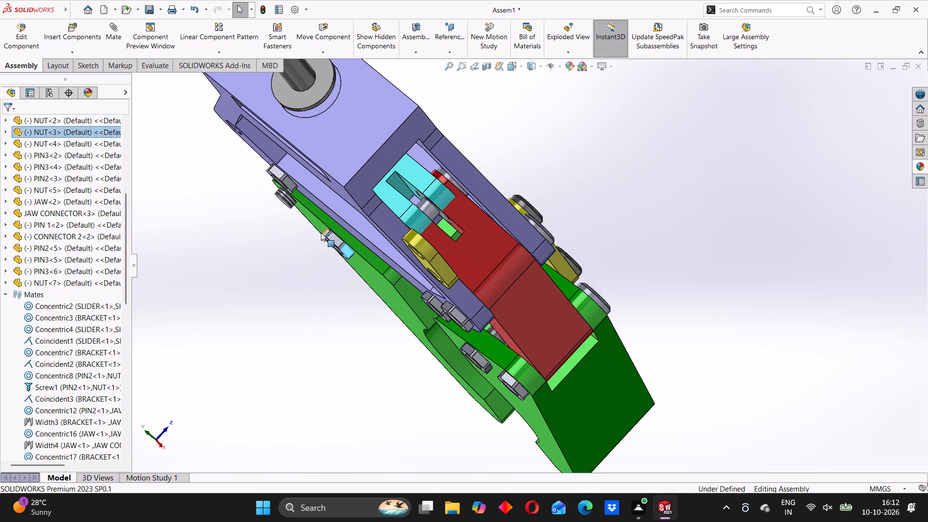
scroll(258, 186, "down", 2)
scroll(298, 215, "down", 2)
left_click_drag(347, 165, 290, 201, "ctrl")
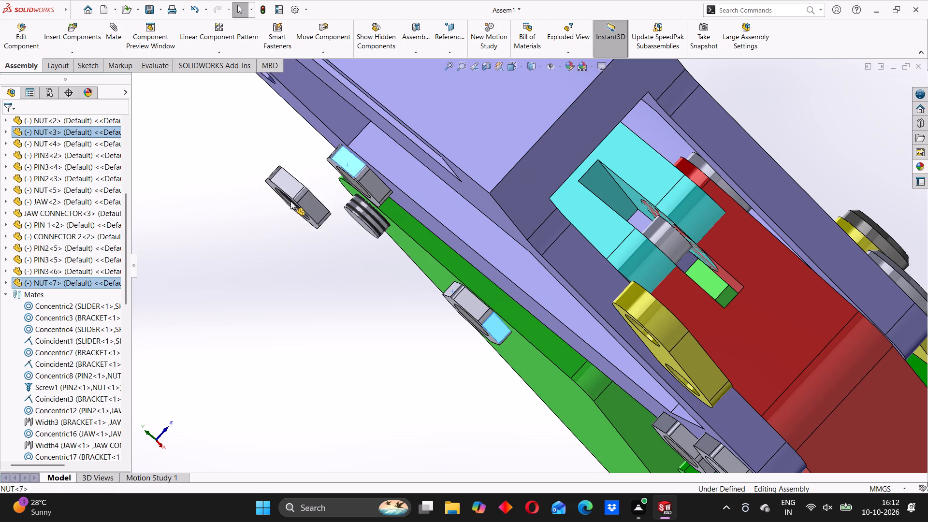
left_click_drag(290, 201, 288, 203, "ctrl")
middle_click_drag(288, 203, 303, 215)
scroll(303, 215, "up", 2)
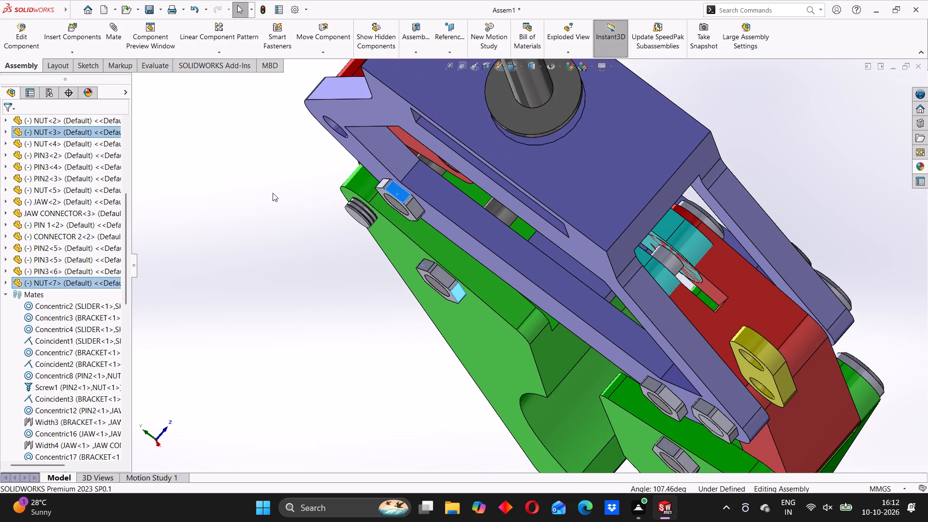
left_click(273, 193)
left_click_drag(400, 195, 316, 242, "ctrl")
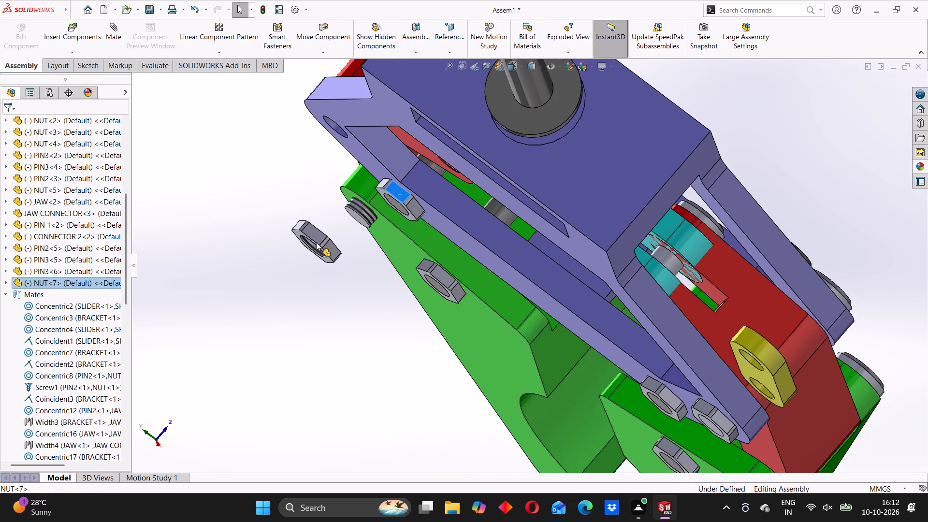
left_click_drag(316, 242, 316, 242, "ctrl")
Mate the new nut's bore concentric with the threaded end of the lower jaw's connector pin.
middle_click_drag(297, 261, 345, 250, "ctrl")
scroll(365, 234, "up", 3)
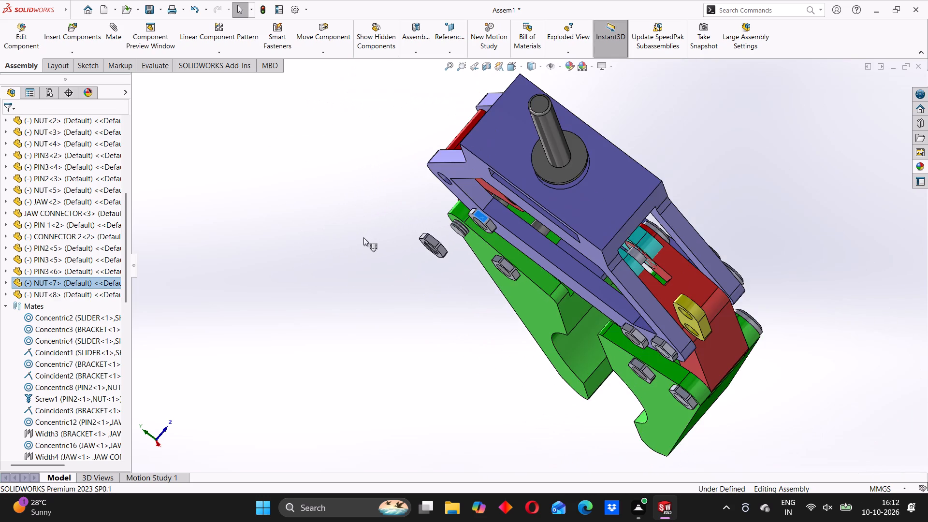
middle_click_drag(364, 258, 395, 256)
scroll(349, 238, "down", 4)
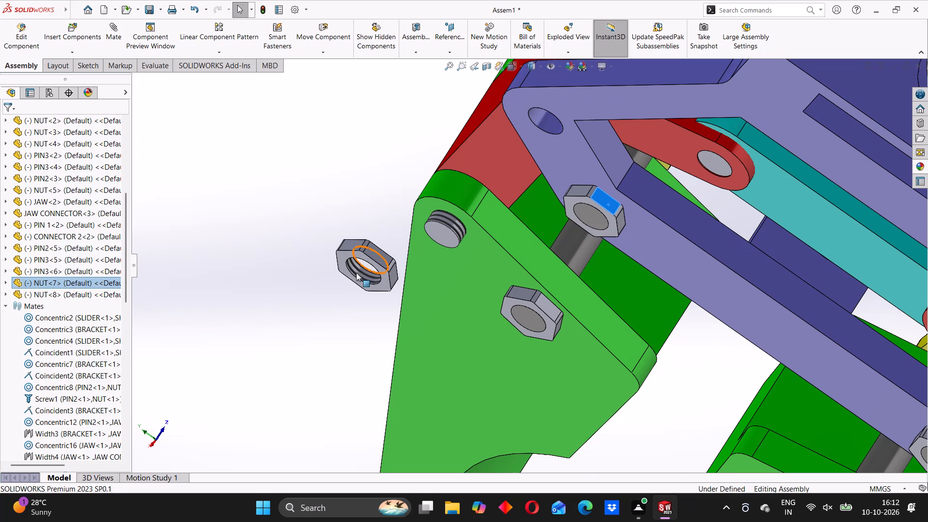
left_click(356, 273)
left_click(483, 221)
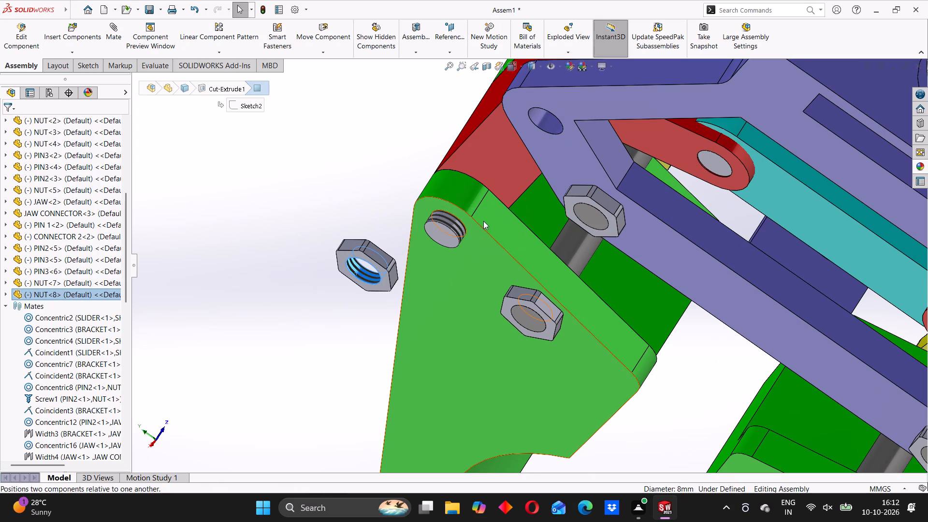
left_click(447, 219)
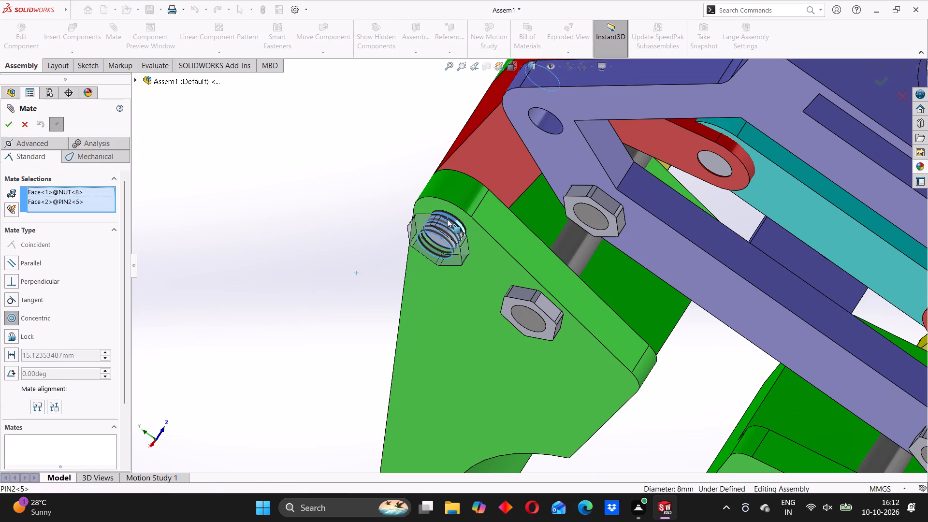
left_click(433, 193)
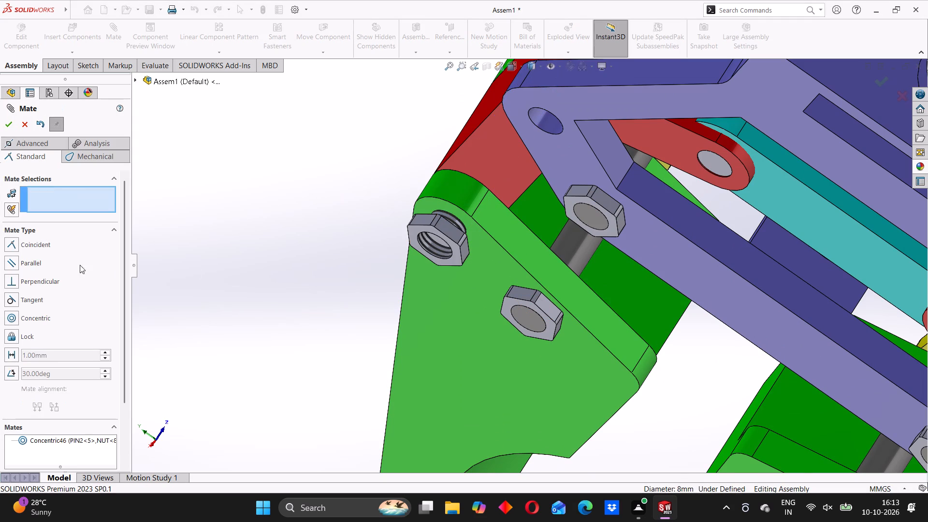
Mate the new nut's inner flat face coincident with the lower jaw's outer face.
middle_click_drag(432, 246, 456, 344)
middle_click_drag(426, 250, 427, 275)
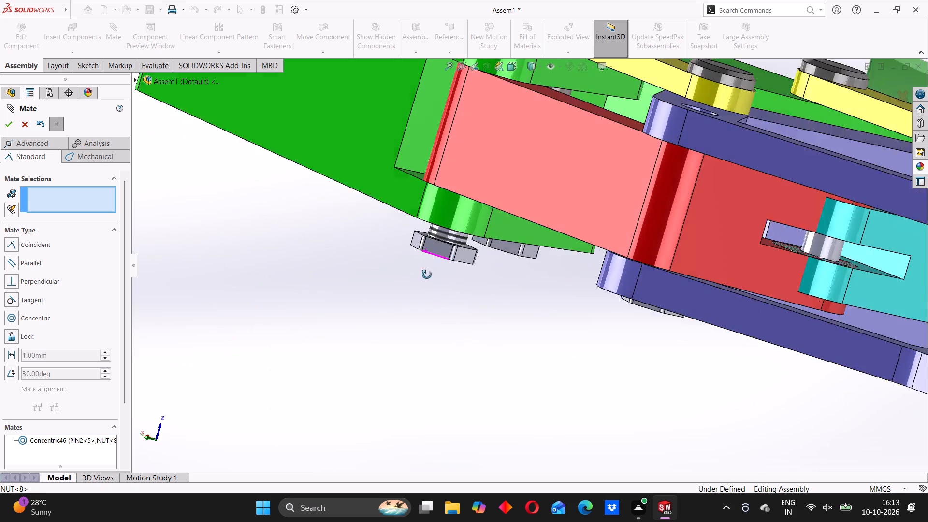
middle_click_drag(427, 275, 426, 306)
scroll(423, 254, "down", 6)
left_click(469, 191)
middle_click_drag(443, 290, 439, 280)
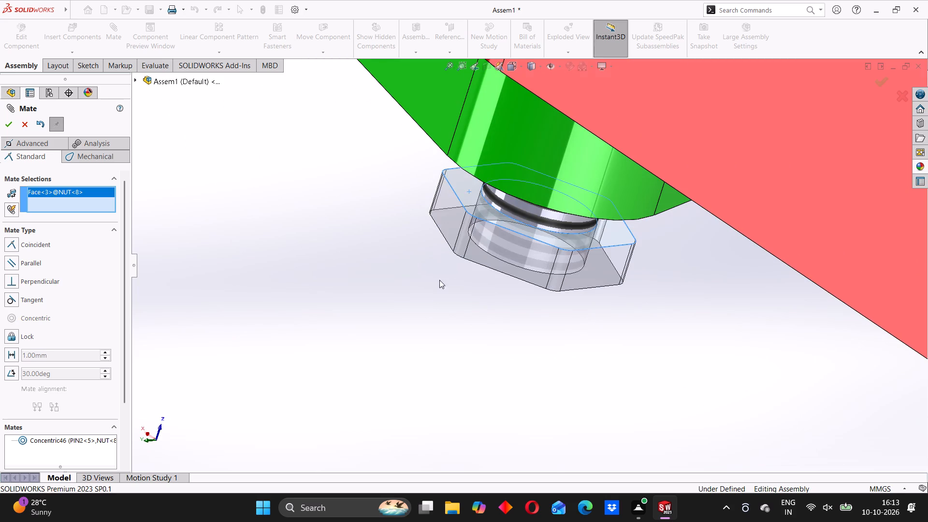
middle_click_drag(439, 280, 468, 188)
left_click(449, 193)
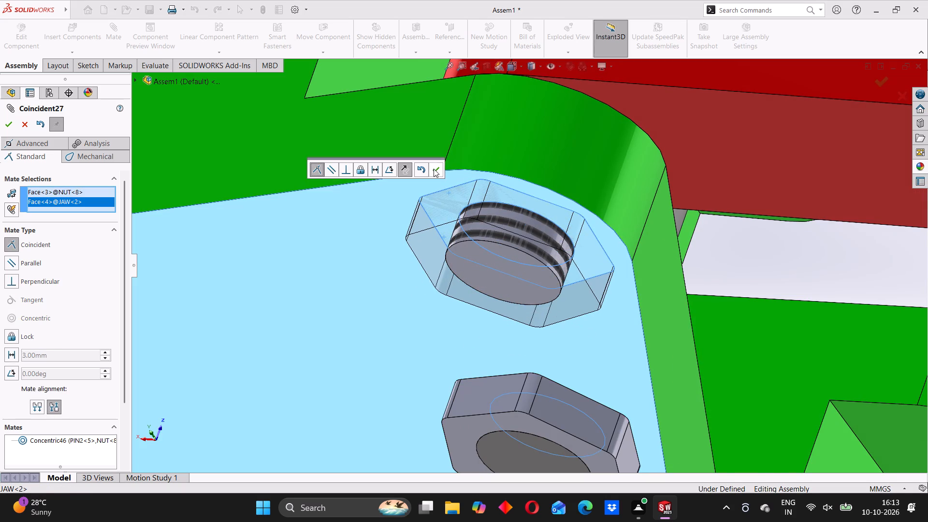
left_click(433, 169)
Try to copy the lower jaw's connector pin towards the bracket's open corner hole, and finish mating.
scroll(557, 246, "up", 8)
middle_click_drag(519, 237, 536, 321)
scroll(516, 150, "up", 3)
middle_click_drag(381, 174, 465, 304)
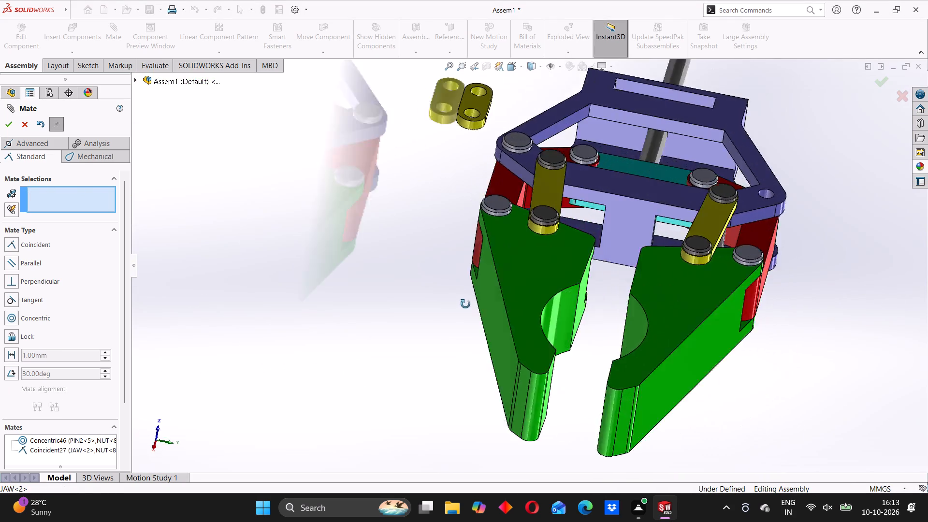
middle_click_drag(465, 304, 288, 295)
middle_click_drag(523, 200, 540, 275)
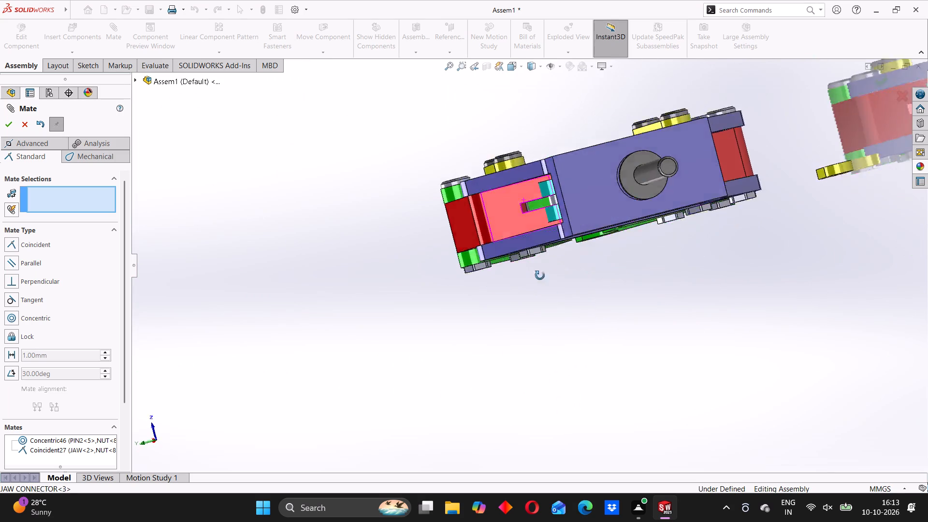
middle_click_drag(540, 275, 585, 310)
scroll(403, 155, "down", 2)
middle_click_drag(374, 180, 383, 198)
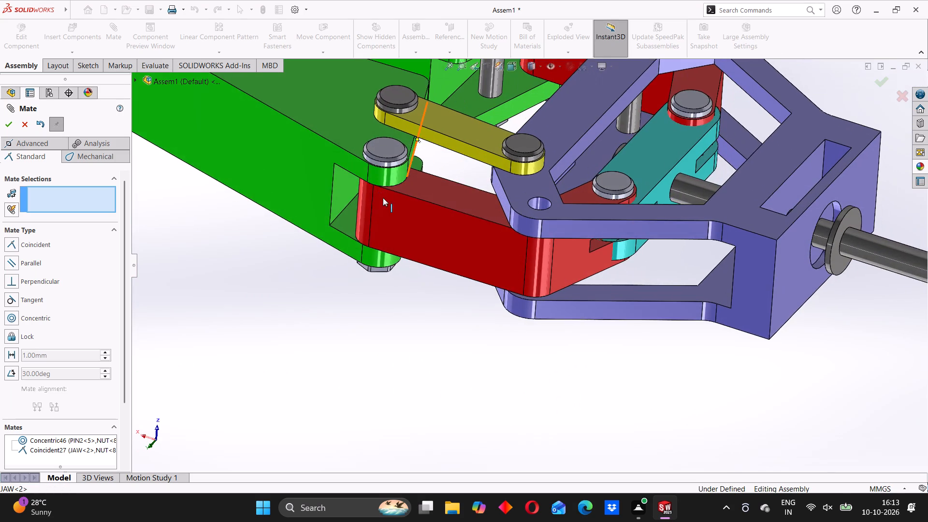
scroll(416, 200, "up", 2)
left_click_drag(430, 178, 452, 187, "ctrl")
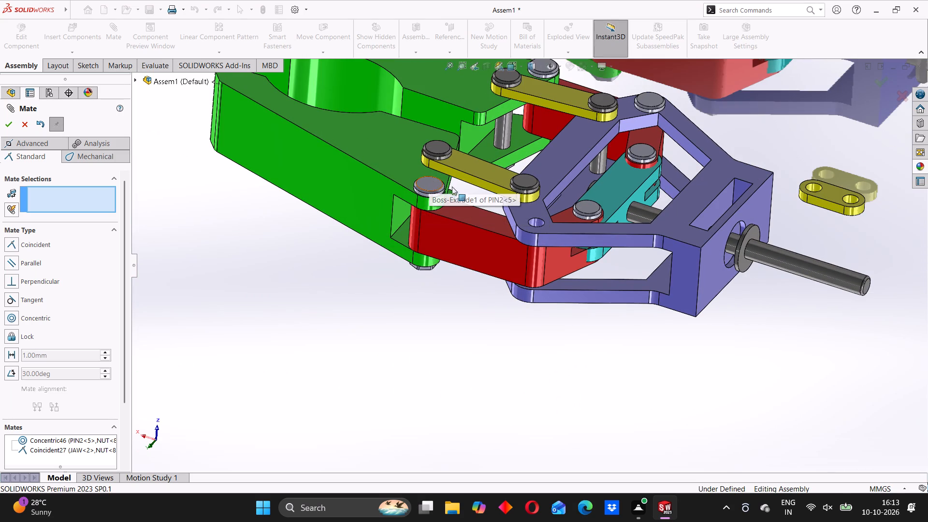
left_click_drag(452, 187, 537, 230, "ctrl")
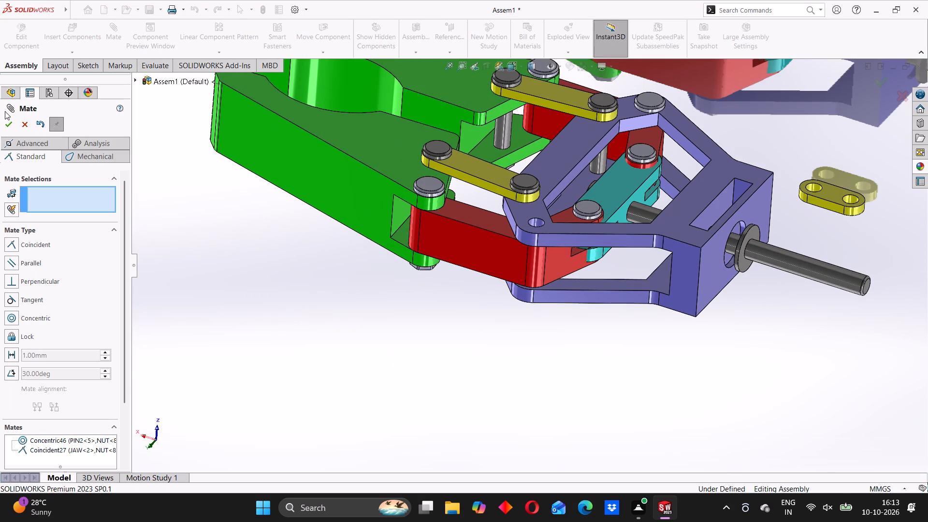
left_click(8, 121)
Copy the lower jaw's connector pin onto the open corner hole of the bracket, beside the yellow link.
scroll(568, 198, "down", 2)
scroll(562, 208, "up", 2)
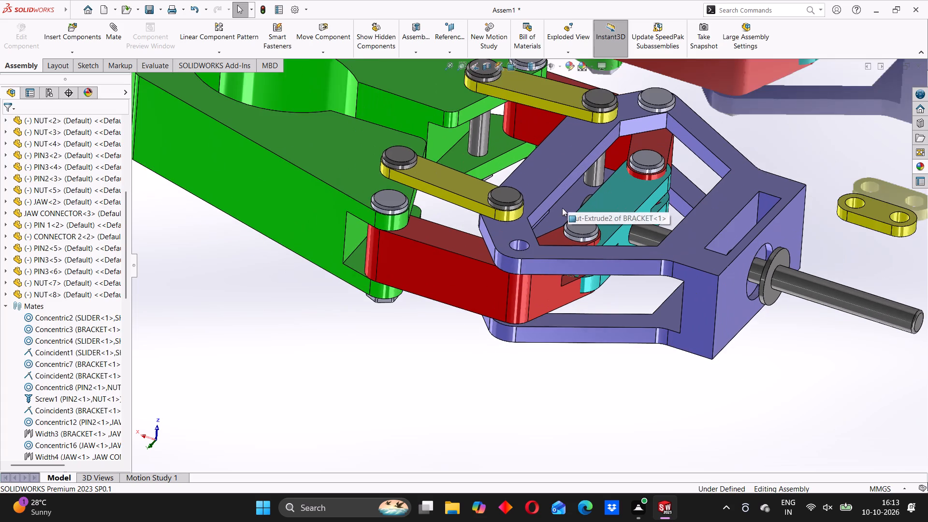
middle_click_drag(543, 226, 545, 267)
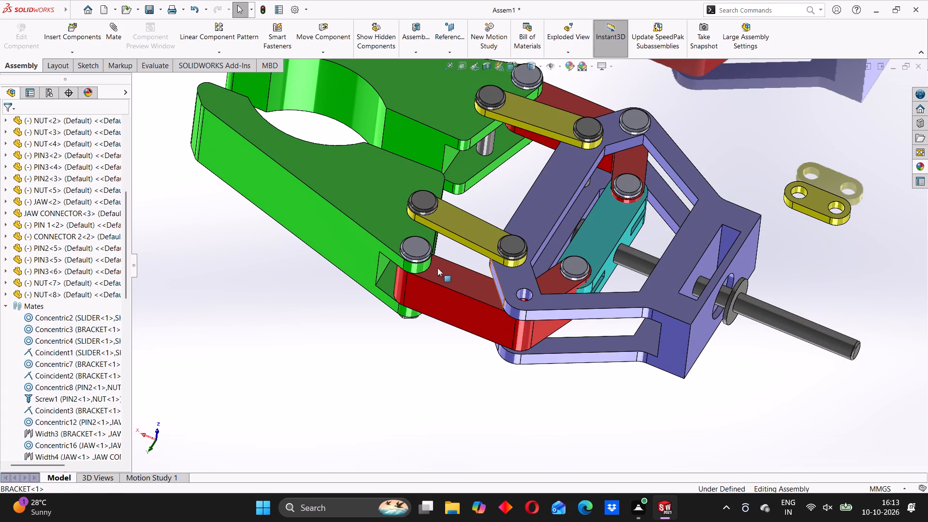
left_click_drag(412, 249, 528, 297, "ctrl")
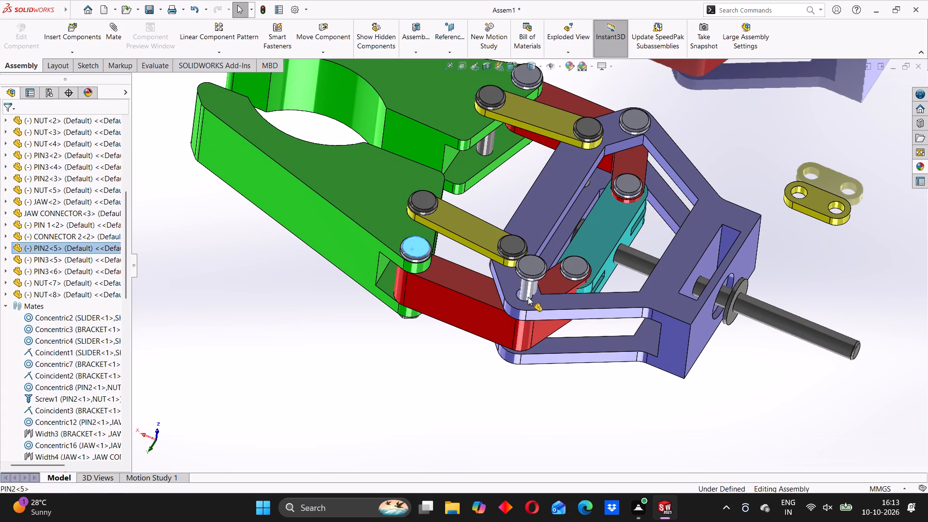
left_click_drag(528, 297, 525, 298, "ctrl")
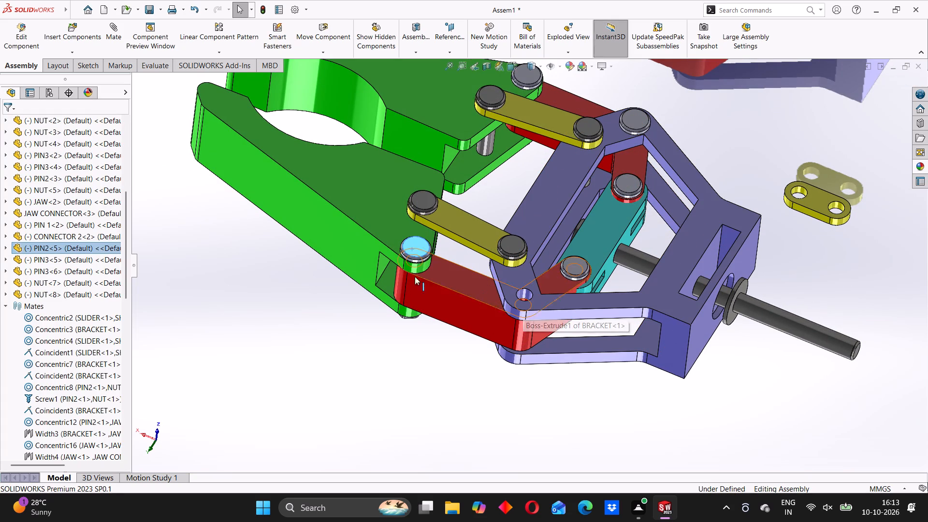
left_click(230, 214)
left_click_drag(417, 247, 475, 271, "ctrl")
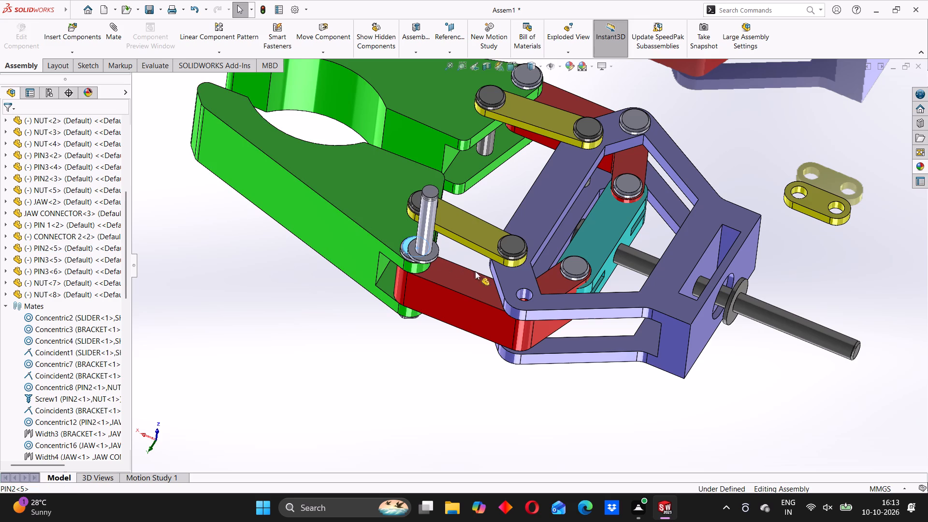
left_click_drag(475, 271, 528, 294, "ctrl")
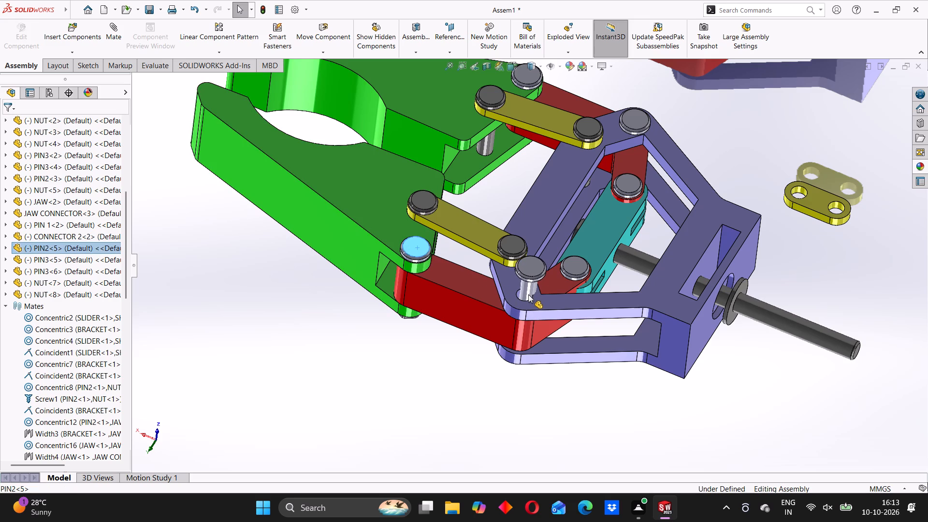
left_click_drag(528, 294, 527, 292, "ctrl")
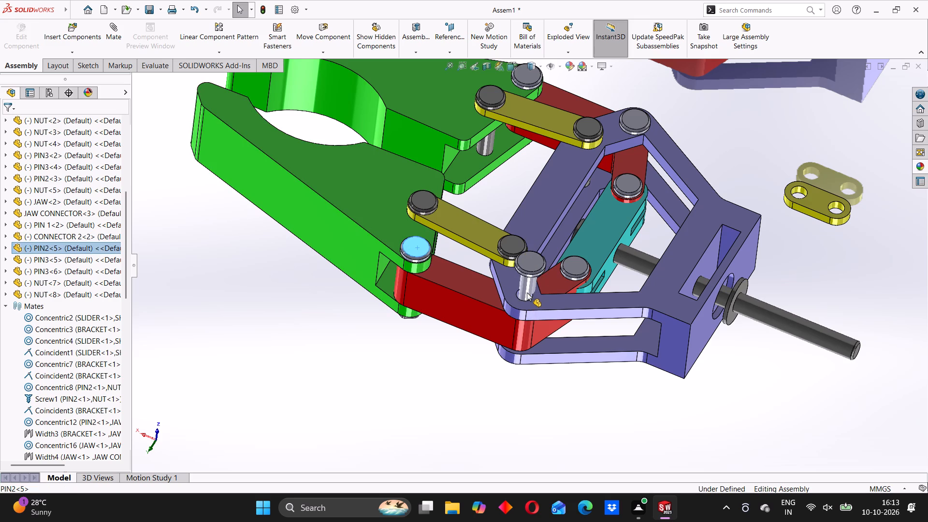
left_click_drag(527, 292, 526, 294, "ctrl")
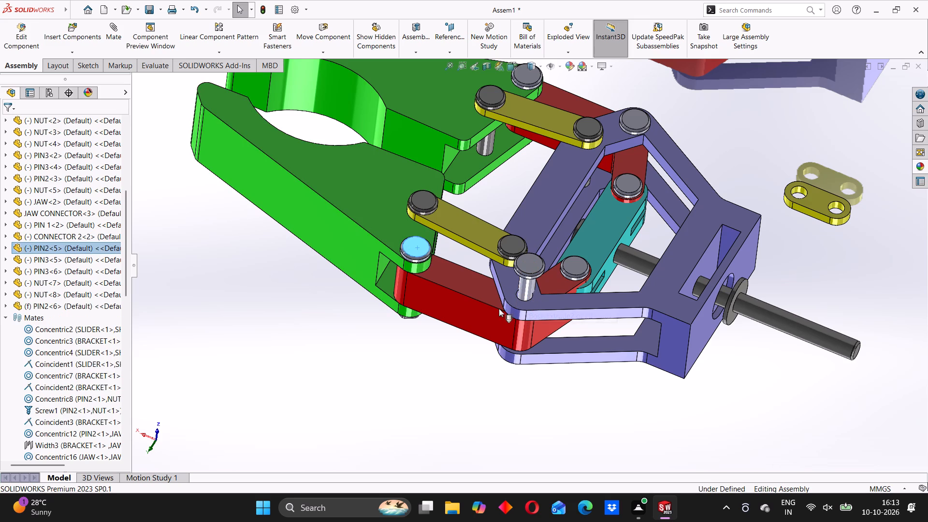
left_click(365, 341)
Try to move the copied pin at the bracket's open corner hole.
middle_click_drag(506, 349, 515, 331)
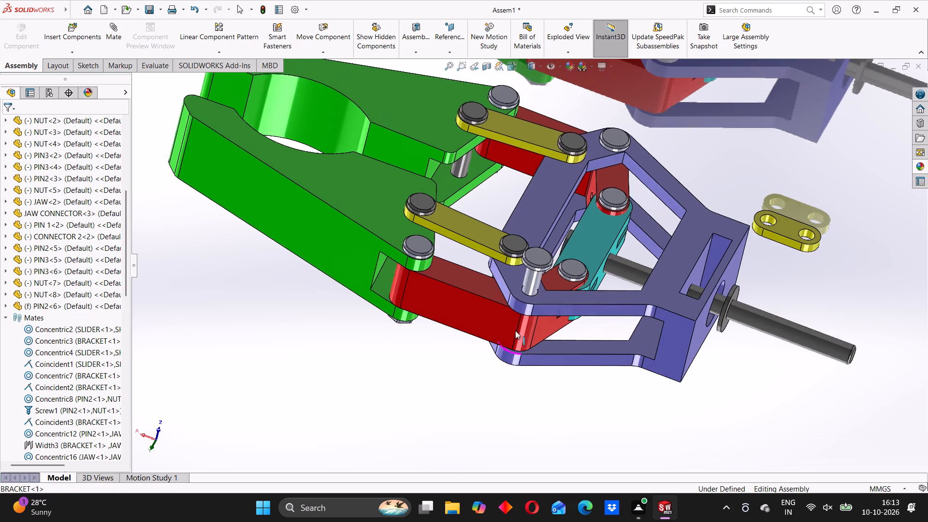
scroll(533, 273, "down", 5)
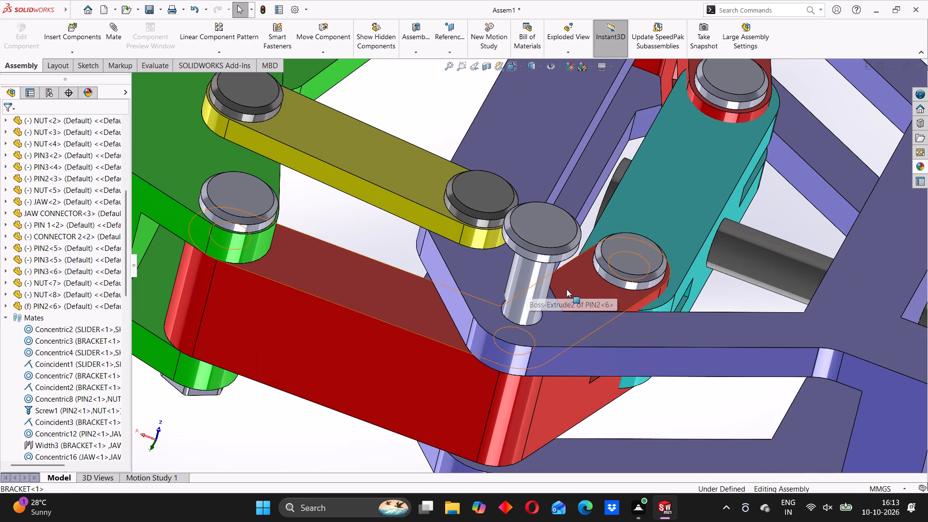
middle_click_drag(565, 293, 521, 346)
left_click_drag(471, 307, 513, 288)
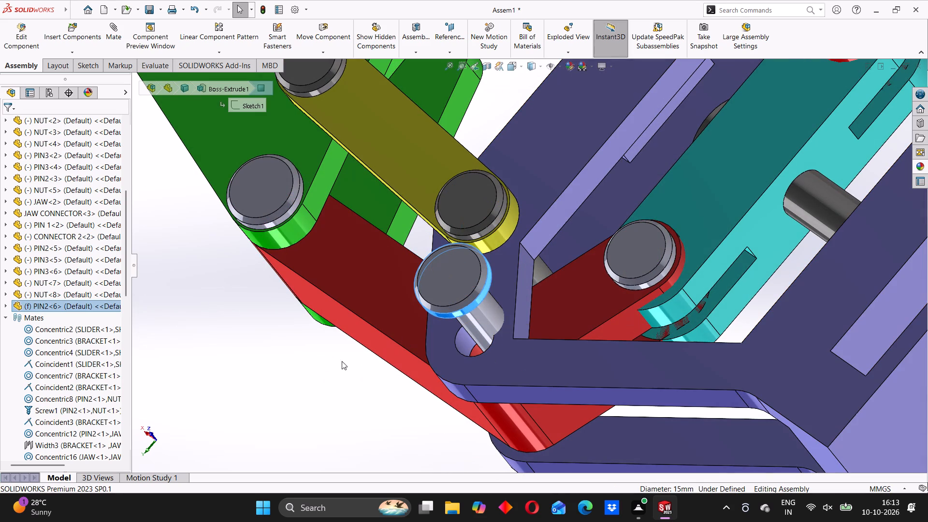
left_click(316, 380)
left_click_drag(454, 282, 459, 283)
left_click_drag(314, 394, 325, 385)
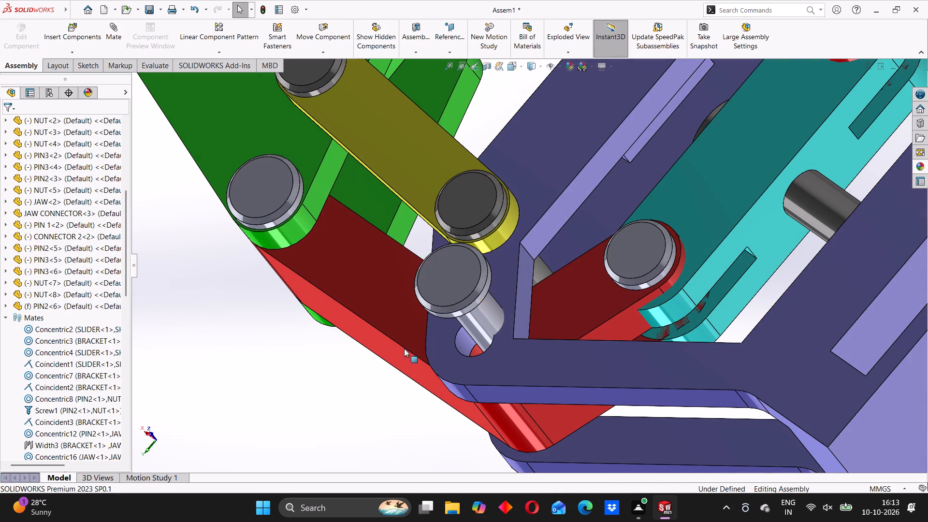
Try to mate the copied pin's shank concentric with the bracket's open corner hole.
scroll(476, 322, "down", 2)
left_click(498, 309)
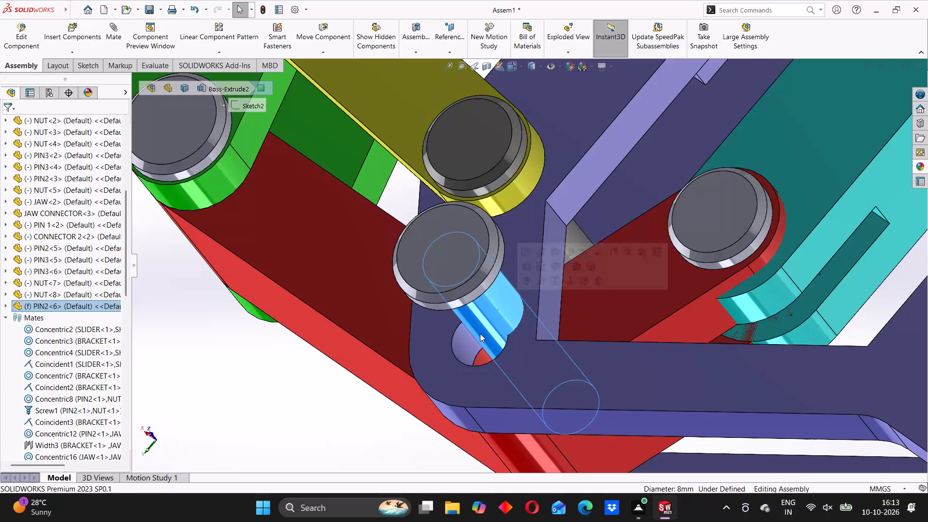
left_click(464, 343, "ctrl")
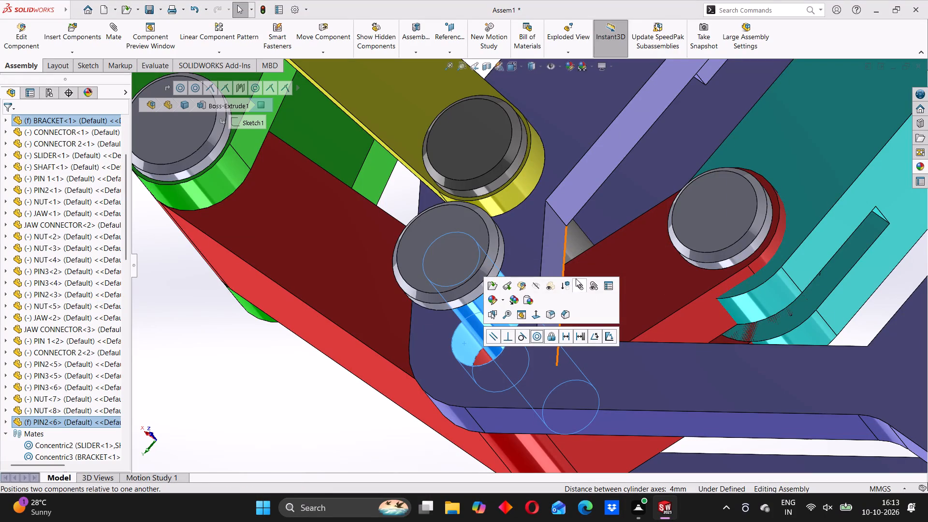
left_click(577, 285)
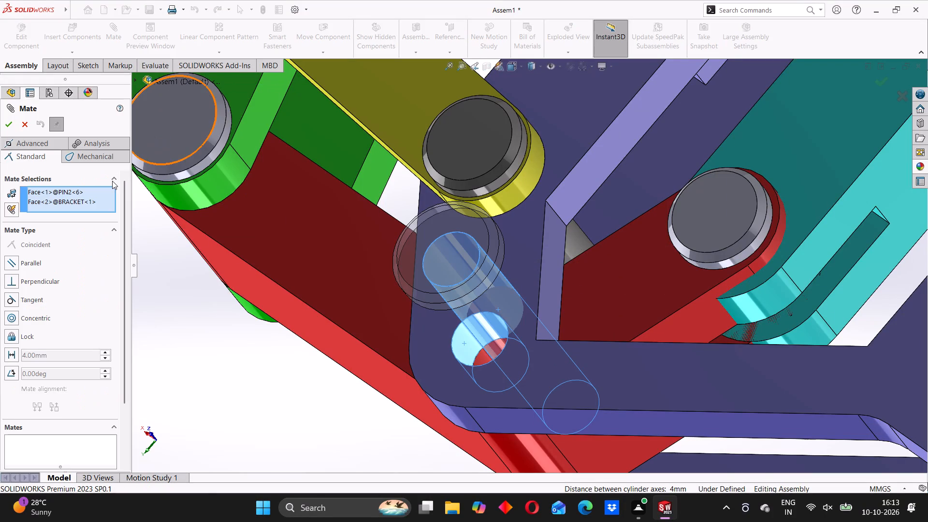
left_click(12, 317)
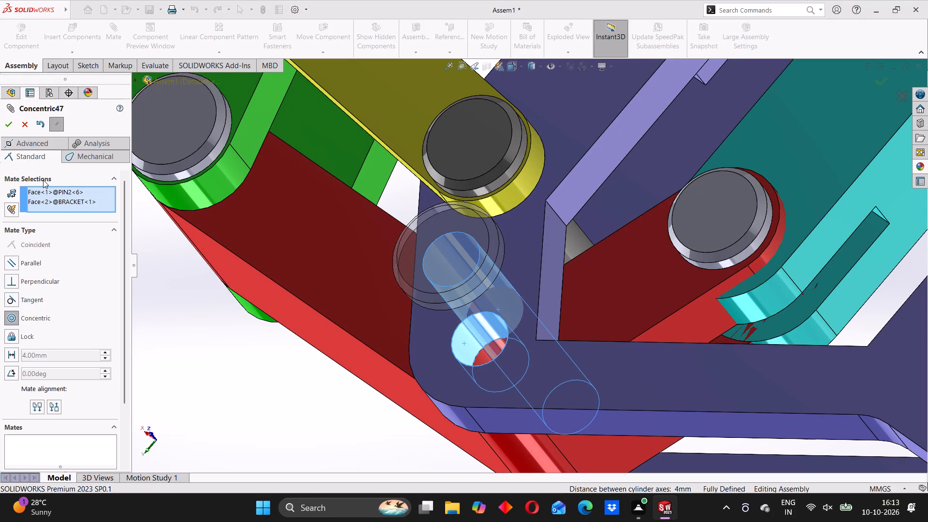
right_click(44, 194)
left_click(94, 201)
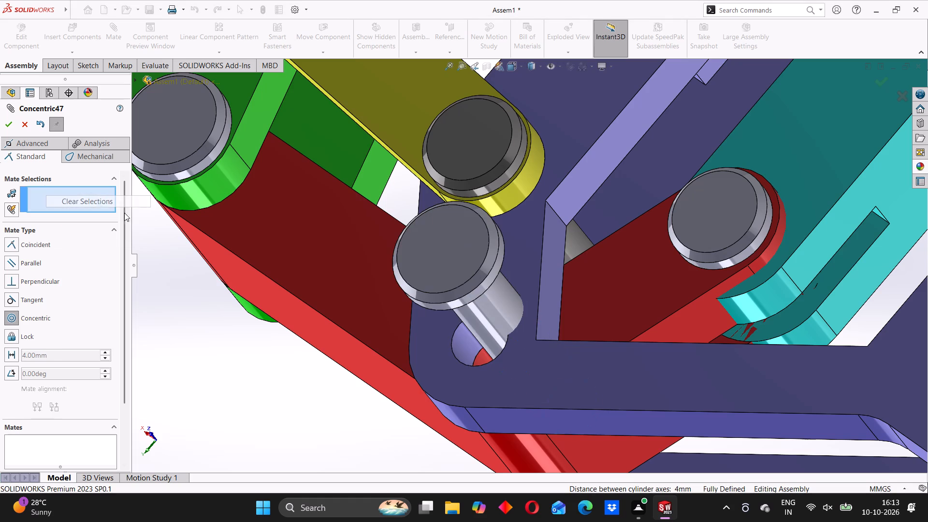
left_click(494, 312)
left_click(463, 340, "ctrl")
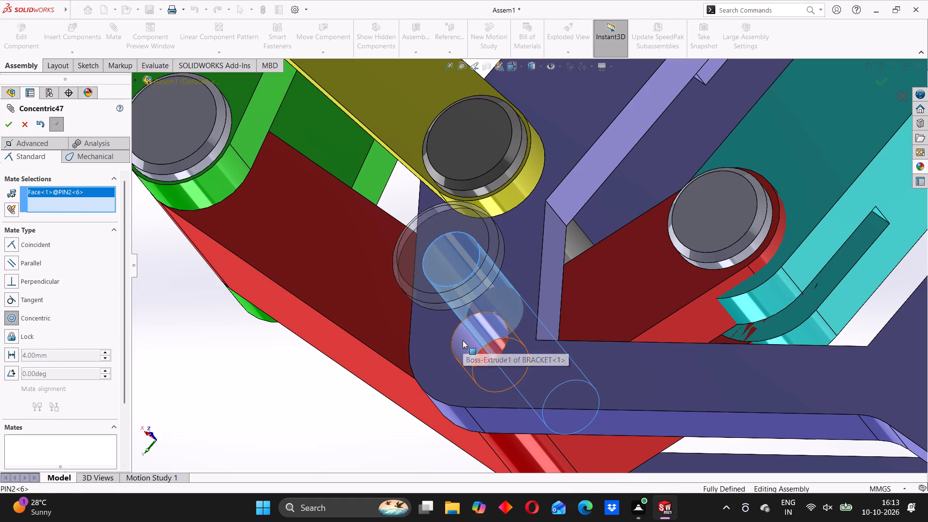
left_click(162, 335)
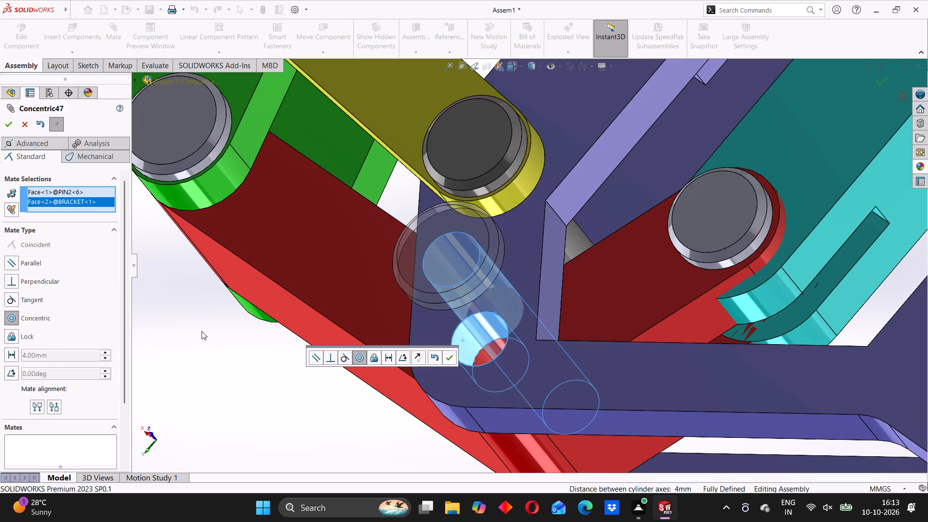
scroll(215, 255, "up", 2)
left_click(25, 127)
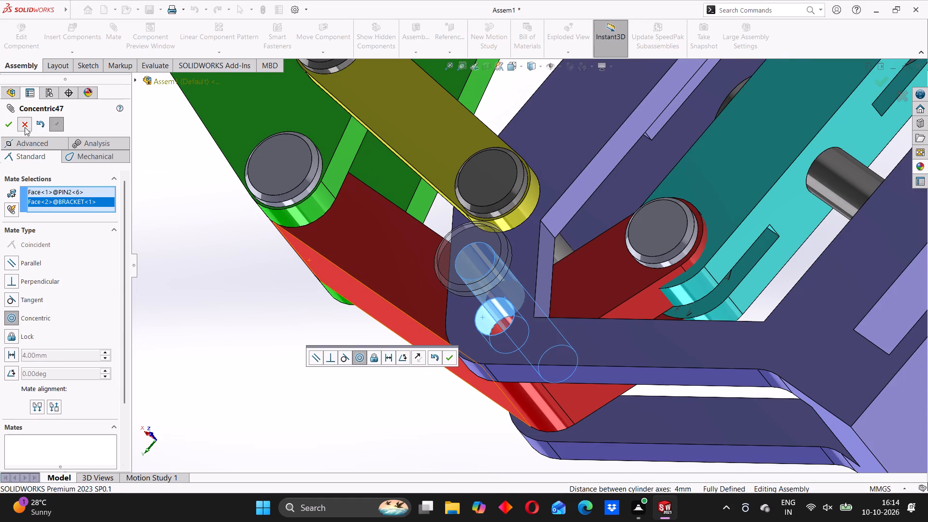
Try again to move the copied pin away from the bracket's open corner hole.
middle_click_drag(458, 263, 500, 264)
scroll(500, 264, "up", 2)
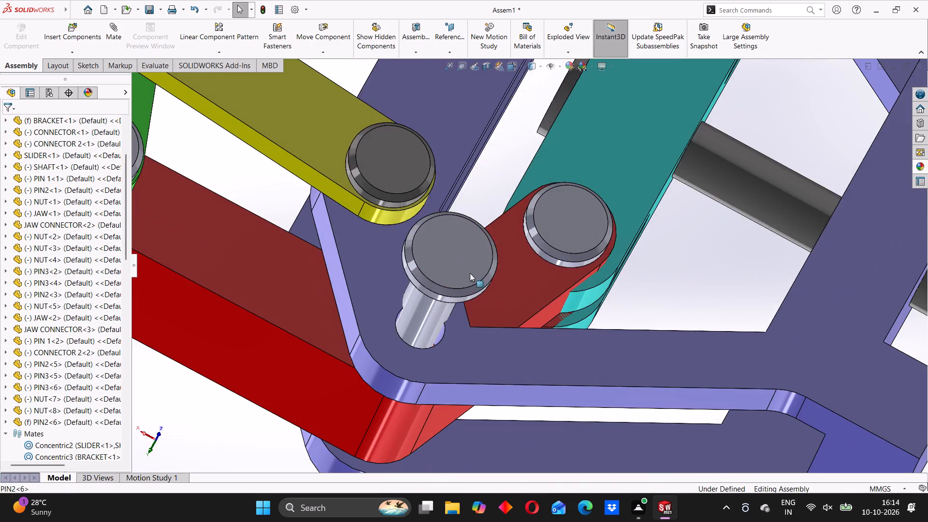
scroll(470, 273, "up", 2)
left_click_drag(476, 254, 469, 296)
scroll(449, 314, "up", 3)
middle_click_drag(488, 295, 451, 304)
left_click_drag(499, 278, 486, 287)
Inspect the most recent mates between the lower jaw, its connector pin and the nut.
left_click_drag(129, 238, 114, 459)
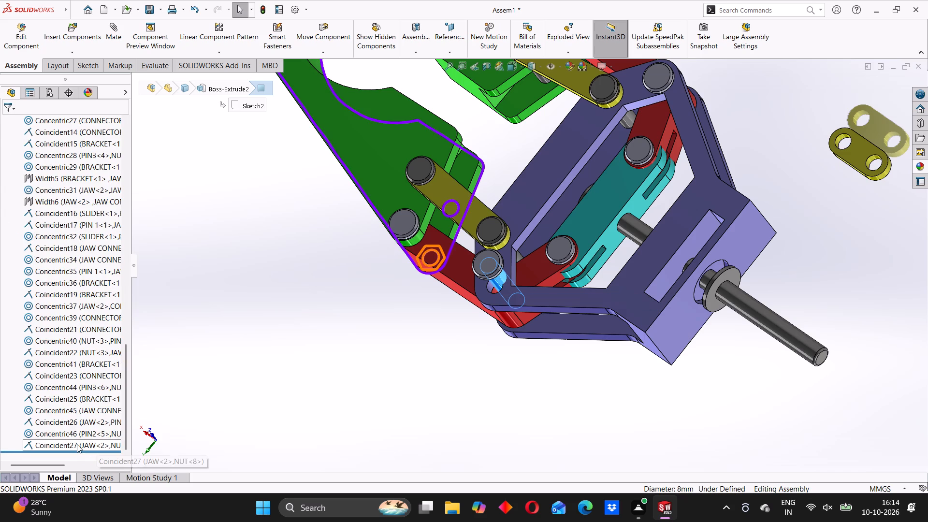
right_click(76, 444)
middle_click_drag(365, 314, 411, 304)
right_click(75, 430)
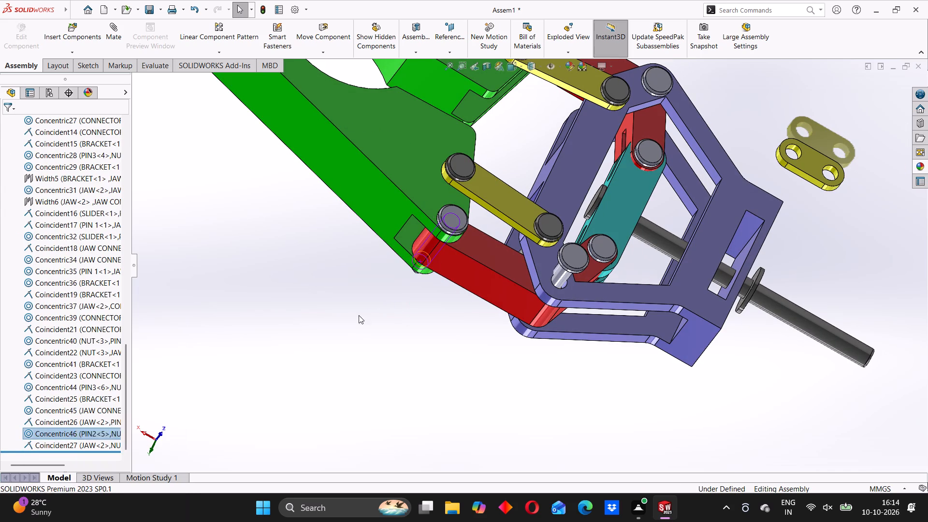
left_click(359, 315)
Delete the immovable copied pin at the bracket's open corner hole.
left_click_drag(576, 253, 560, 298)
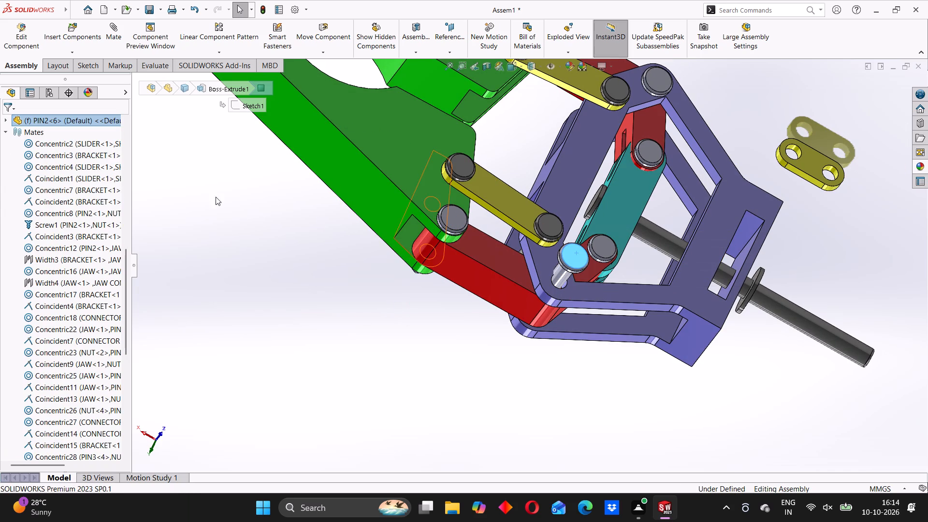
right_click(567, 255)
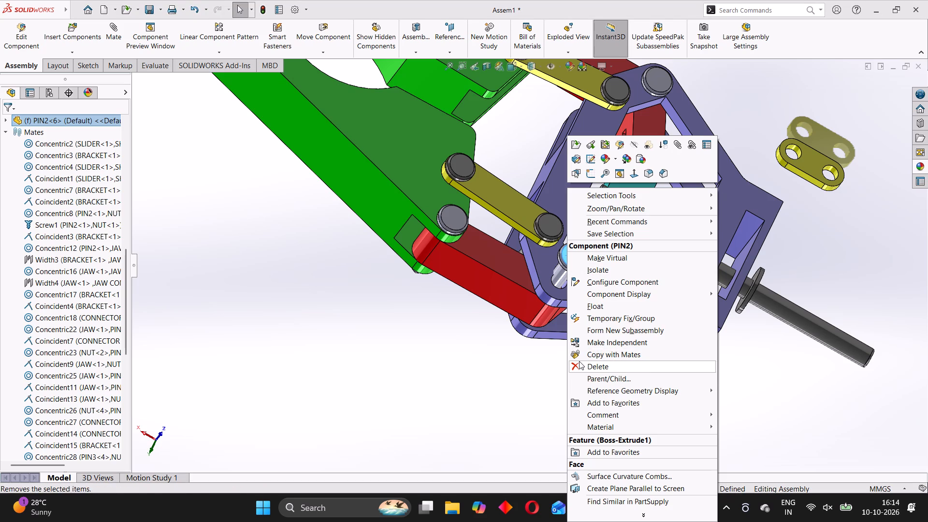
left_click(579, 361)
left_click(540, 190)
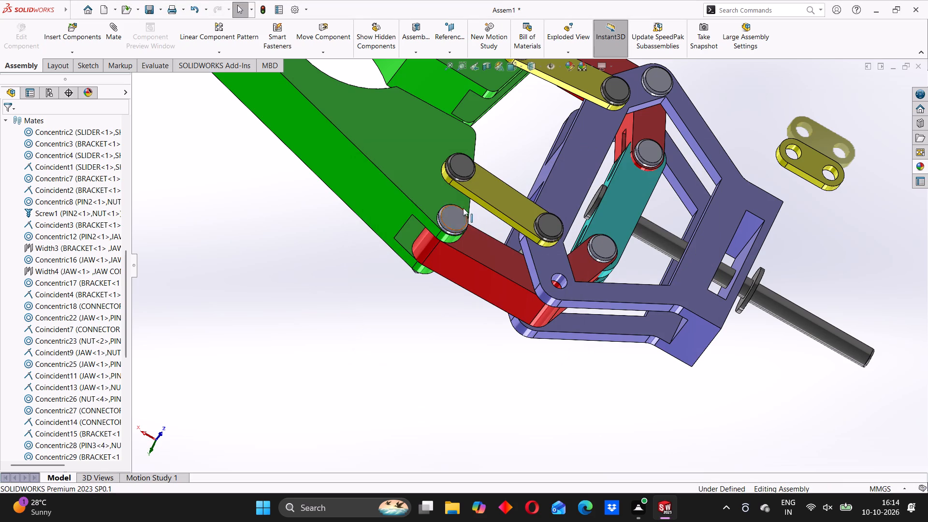
Copy the lower jaw's connector pin into the empty space beside the red jaw connector.
left_click_drag(447, 216, 525, 317, "ctrl")
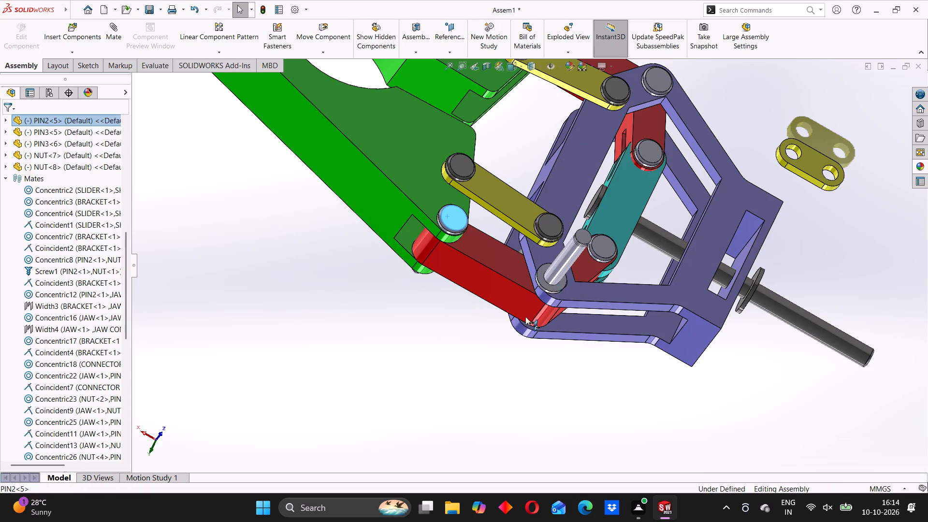
left_click_drag(525, 317, 364, 319, "ctrl")
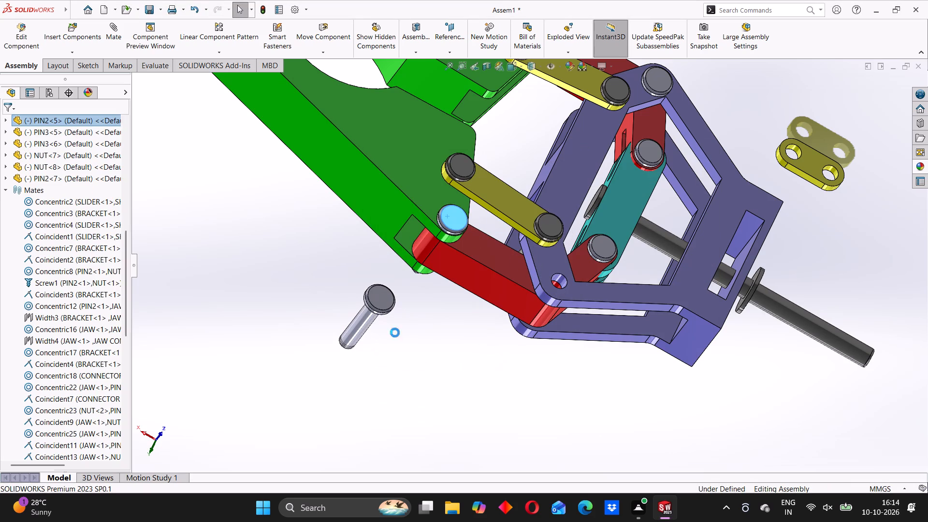
middle_click_drag(395, 333, 357, 288)
left_click(309, 271)
Mate the copied pin's shank concentric with the red jaw connector's hole at the bracket's open corner.
left_click(374, 317)
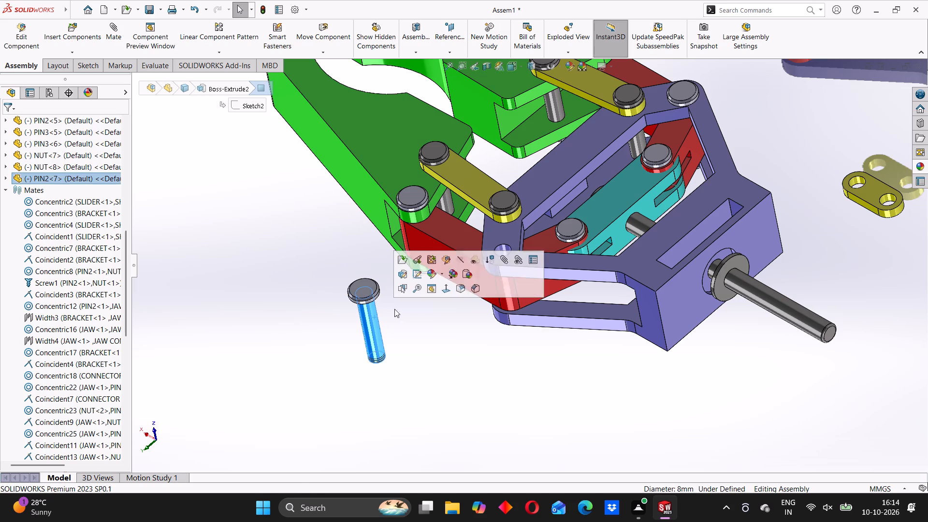
left_click(503, 260)
scroll(501, 252, "down", 1)
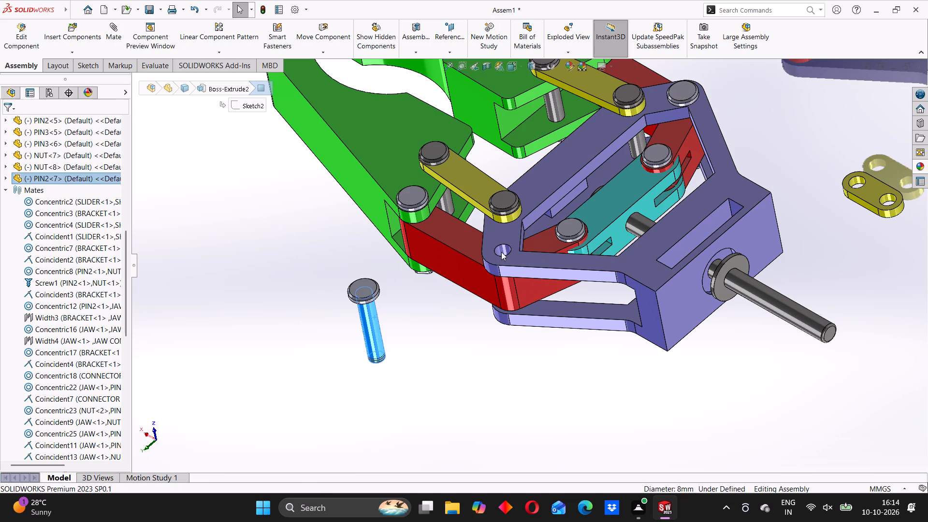
scroll(501, 251, "down", 2)
middle_click_drag(501, 252, 497, 289)
scroll(498, 269, "down", 1)
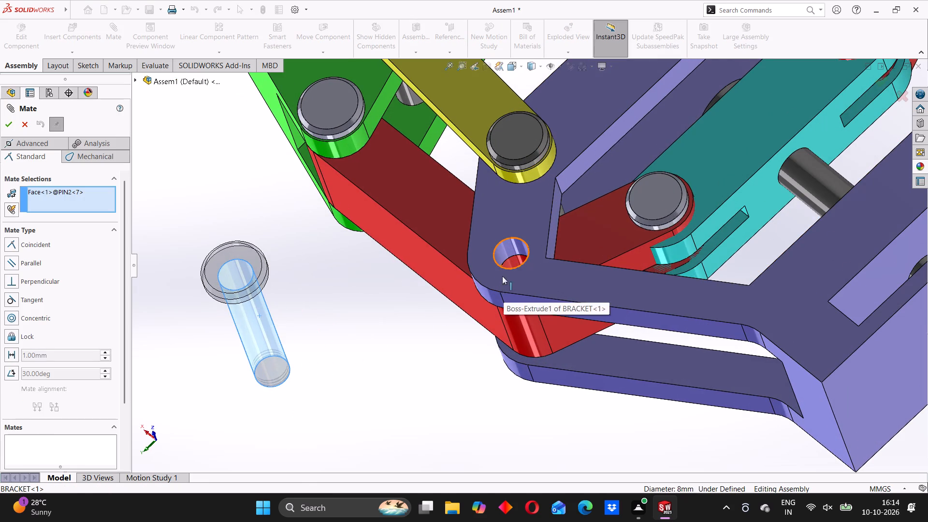
middle_click_drag(505, 268, 507, 305)
left_click(508, 252)
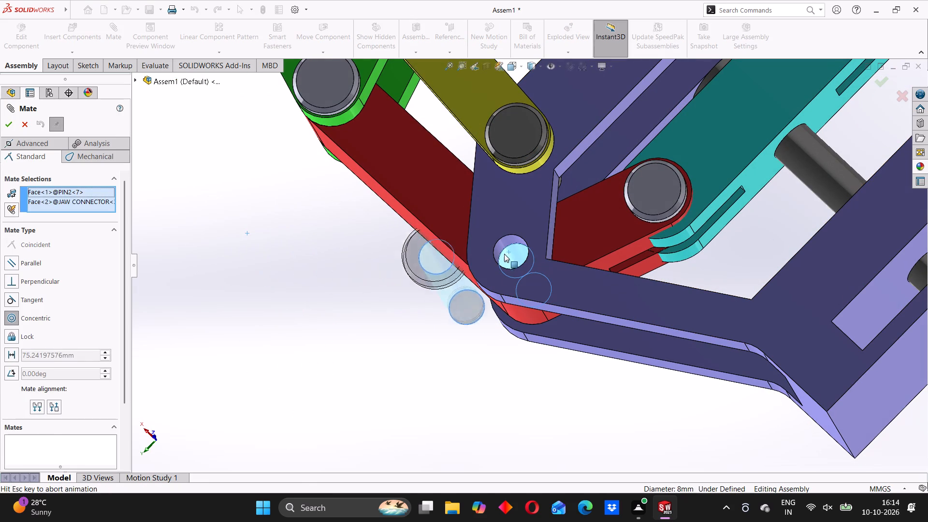
left_click(657, 231)
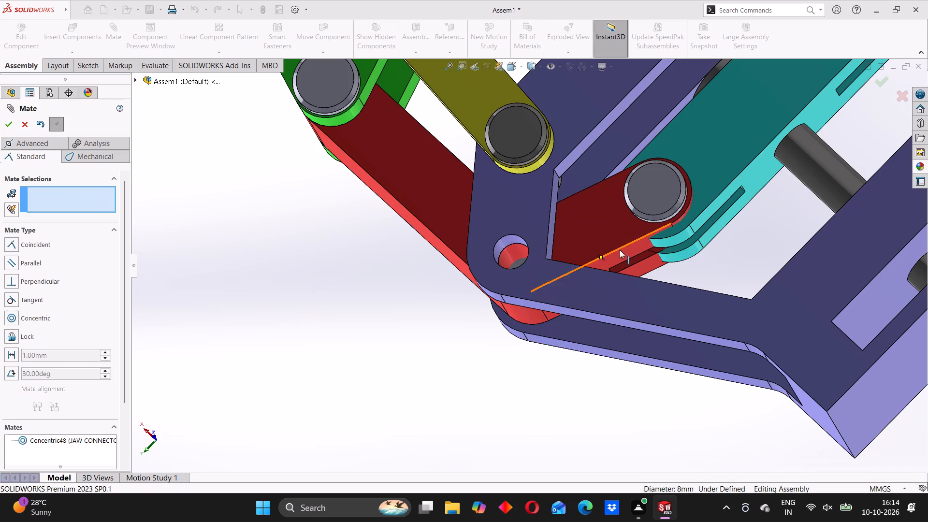
Slide the new pin along its axis and mate its head's underside coincident with the bracket's outer face.
middle_click_drag(451, 301, 525, 216)
left_click_drag(317, 416, 380, 367)
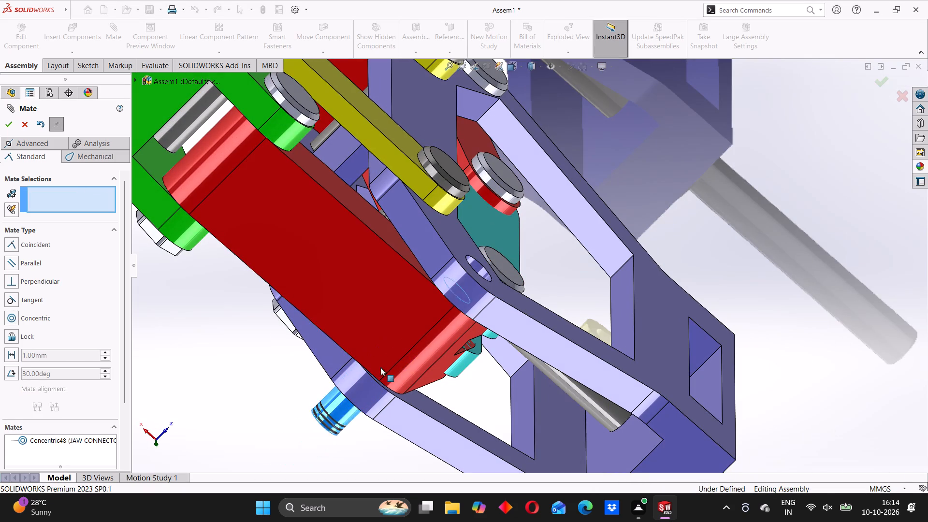
left_click_drag(380, 367, 432, 330)
middle_click_drag(493, 271, 518, 224)
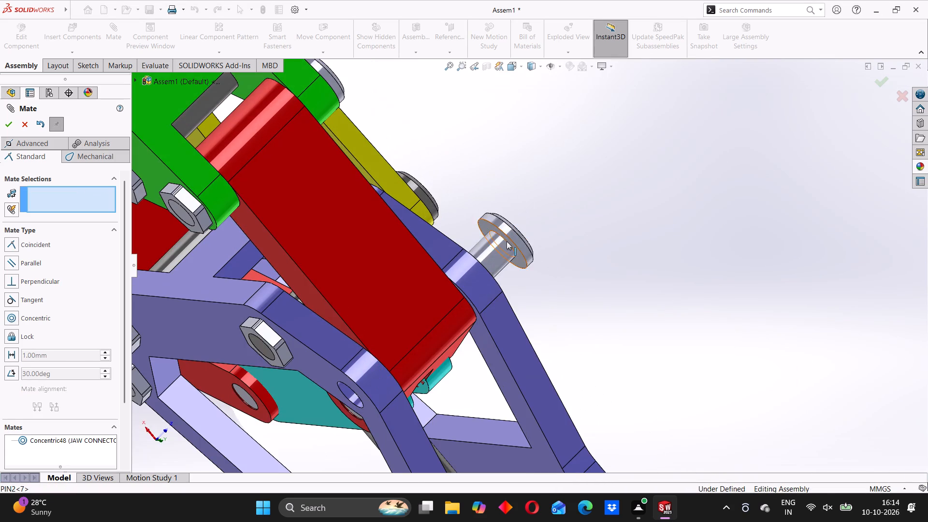
scroll(507, 243, "down", 6)
left_click(542, 264)
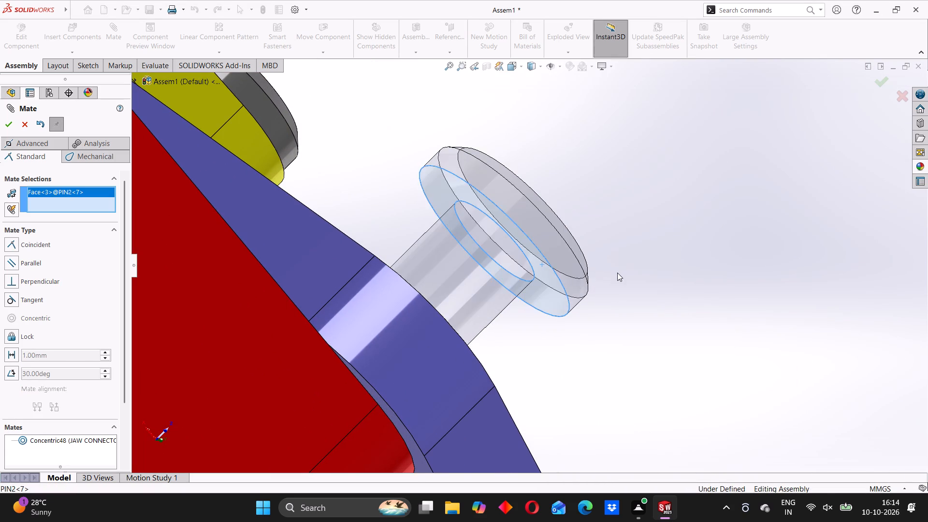
scroll(619, 270, "up", 7)
middle_click_drag(601, 275, 556, 308)
scroll(415, 319, "up", 3)
middle_click_drag(423, 318, 404, 330)
scroll(399, 312, "down", 6)
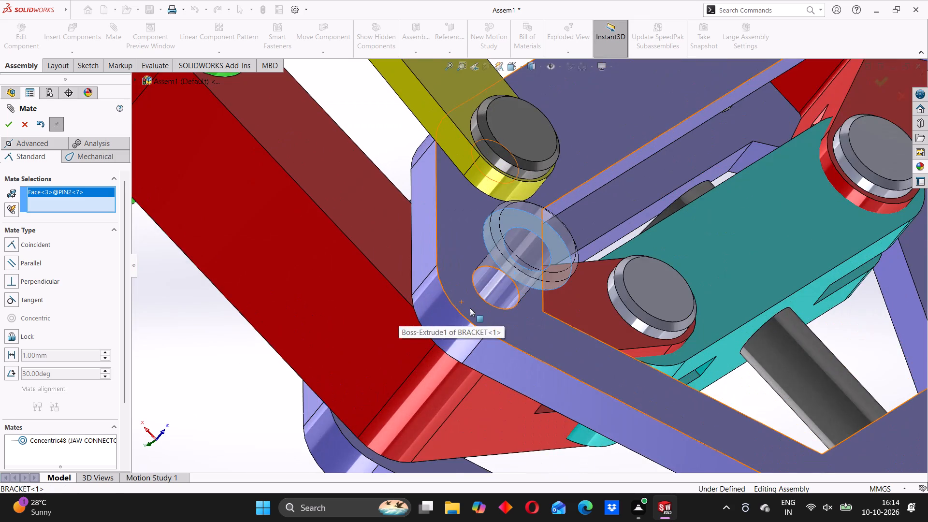
middle_click_drag(470, 308, 456, 321)
left_click(499, 312)
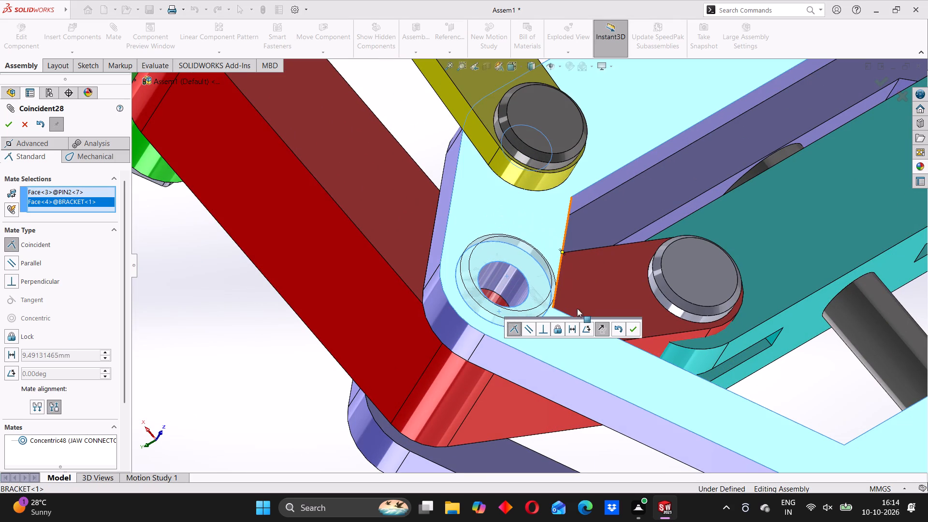
left_click(635, 329)
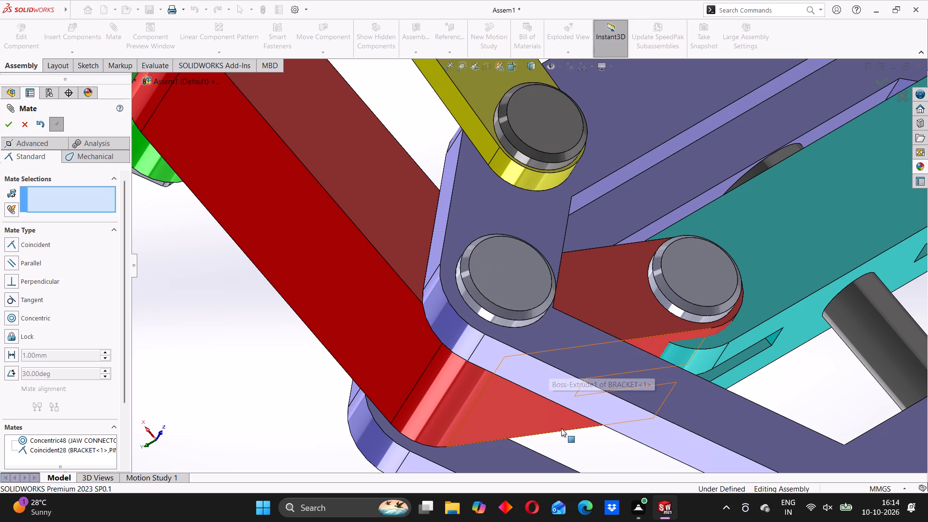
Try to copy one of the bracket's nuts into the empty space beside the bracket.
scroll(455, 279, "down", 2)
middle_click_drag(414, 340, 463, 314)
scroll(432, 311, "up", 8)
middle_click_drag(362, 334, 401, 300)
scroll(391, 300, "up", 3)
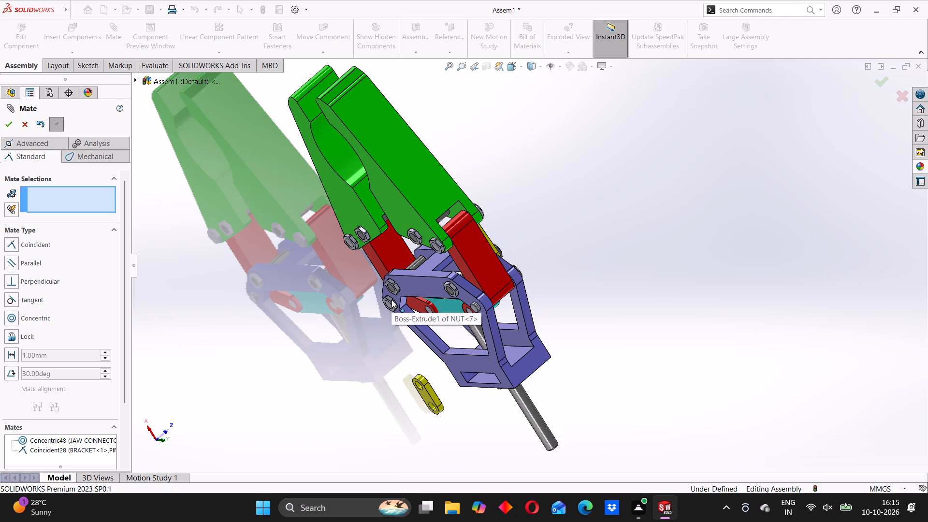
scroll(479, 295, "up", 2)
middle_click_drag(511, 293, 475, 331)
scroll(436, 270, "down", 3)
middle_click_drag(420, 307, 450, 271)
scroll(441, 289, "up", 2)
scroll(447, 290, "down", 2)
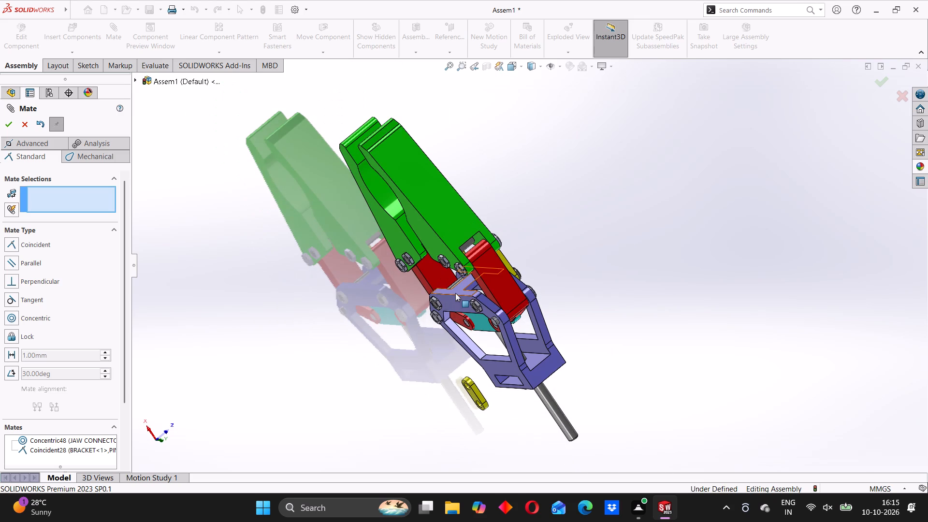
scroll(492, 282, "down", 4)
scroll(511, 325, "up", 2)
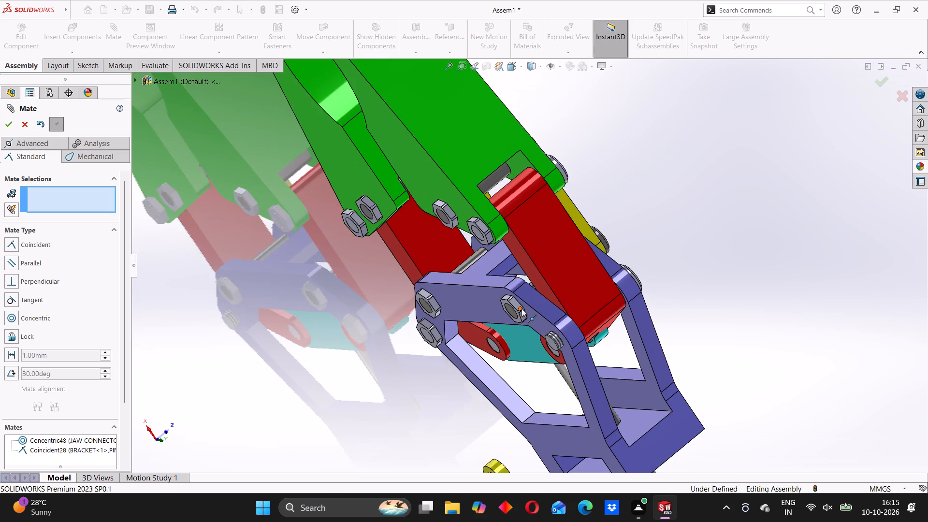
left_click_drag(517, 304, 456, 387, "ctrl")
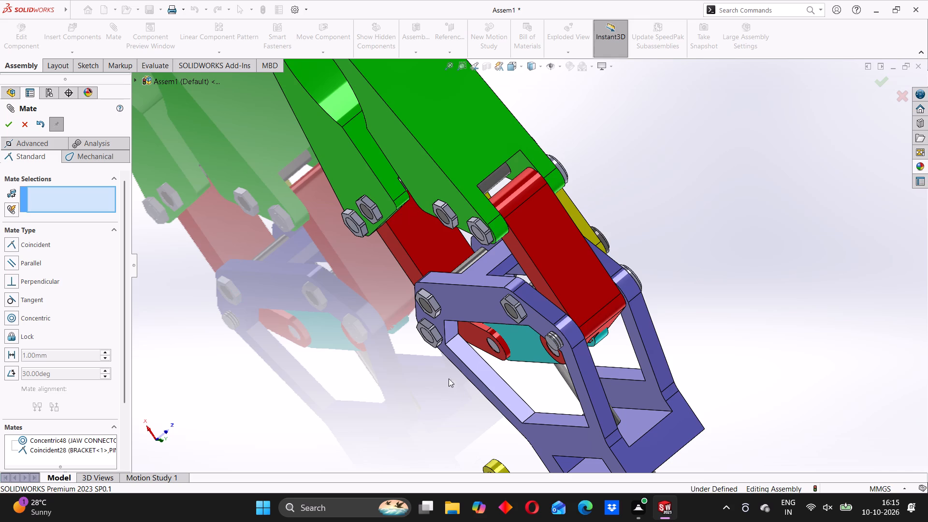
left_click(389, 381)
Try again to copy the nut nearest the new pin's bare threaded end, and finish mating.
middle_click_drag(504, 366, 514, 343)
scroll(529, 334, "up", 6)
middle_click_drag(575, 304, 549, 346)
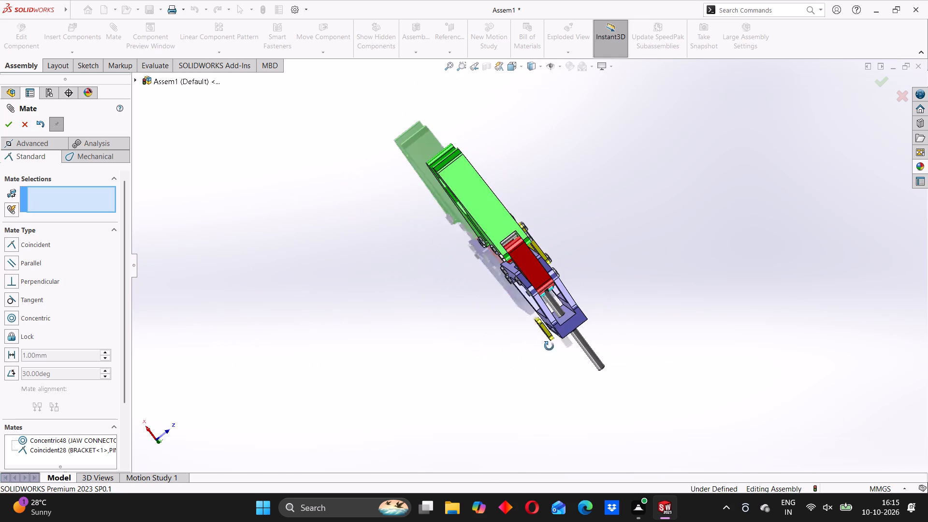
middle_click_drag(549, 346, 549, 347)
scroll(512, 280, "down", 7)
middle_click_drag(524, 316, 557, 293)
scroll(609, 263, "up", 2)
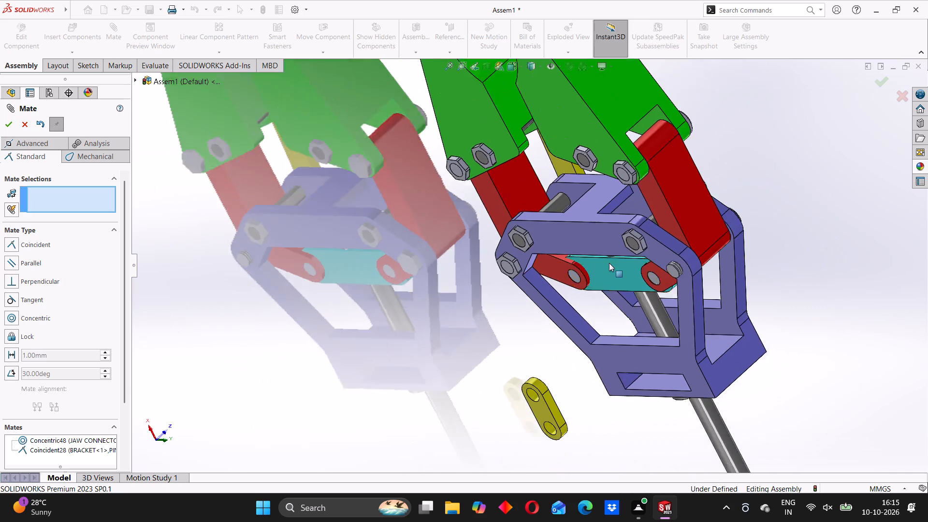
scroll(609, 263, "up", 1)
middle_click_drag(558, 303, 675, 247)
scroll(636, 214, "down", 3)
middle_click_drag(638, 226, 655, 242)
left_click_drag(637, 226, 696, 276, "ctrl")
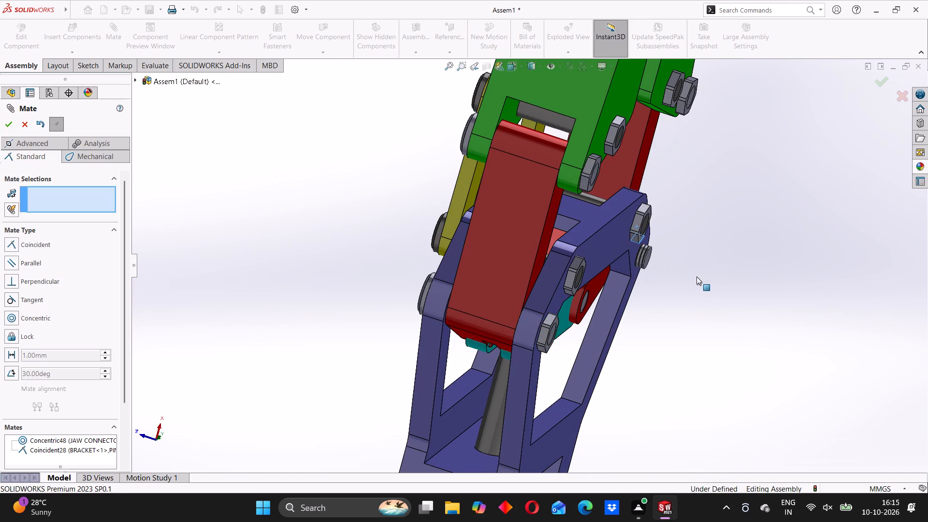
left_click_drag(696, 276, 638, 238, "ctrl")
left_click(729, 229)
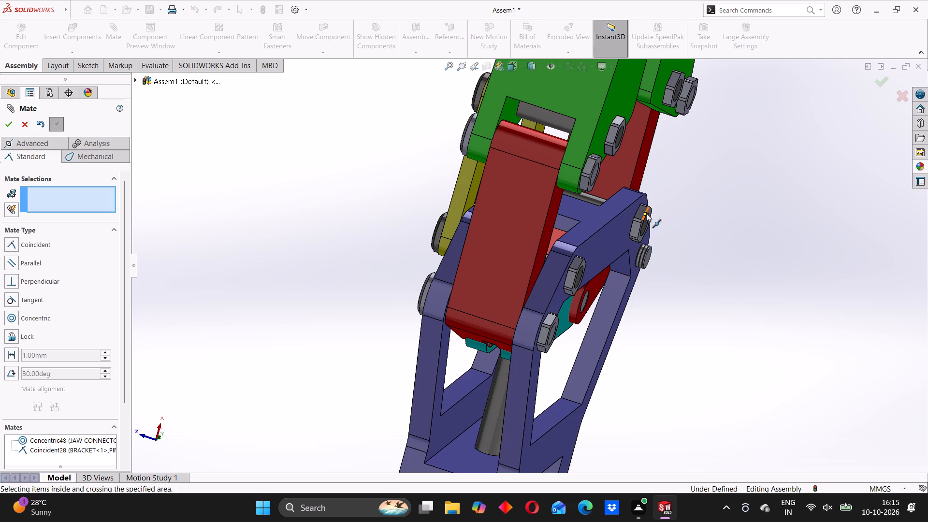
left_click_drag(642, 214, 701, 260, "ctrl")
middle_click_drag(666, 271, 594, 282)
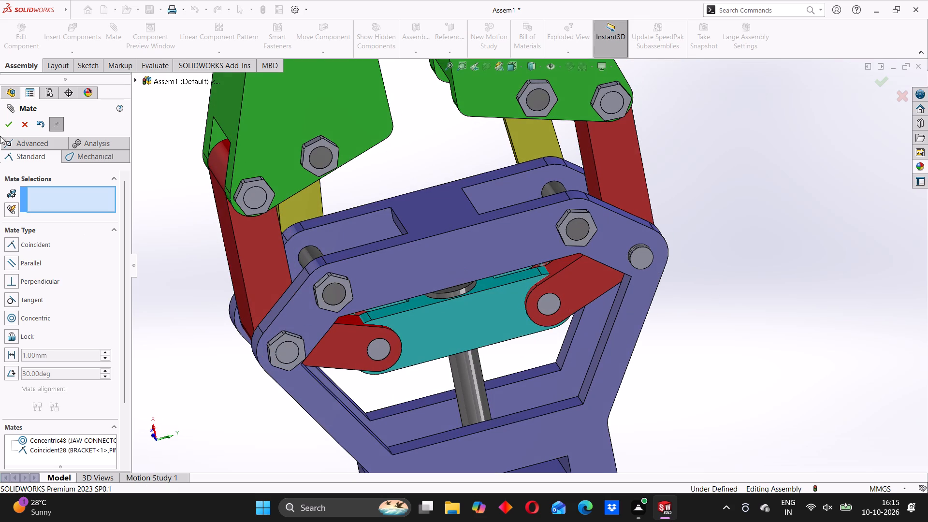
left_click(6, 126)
Copy the bracket nut nearest the new pin's threaded end into the empty space beside it.
middle_click_drag(545, 274, 588, 269)
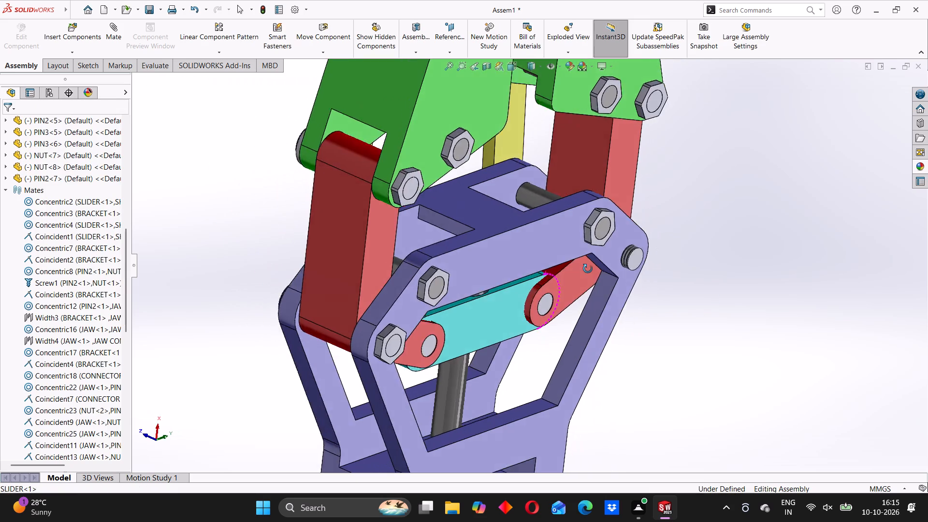
middle_click_drag(588, 269, 622, 263)
scroll(599, 229, "down", 3)
left_click_drag(588, 214, 611, 239, "ctrl")
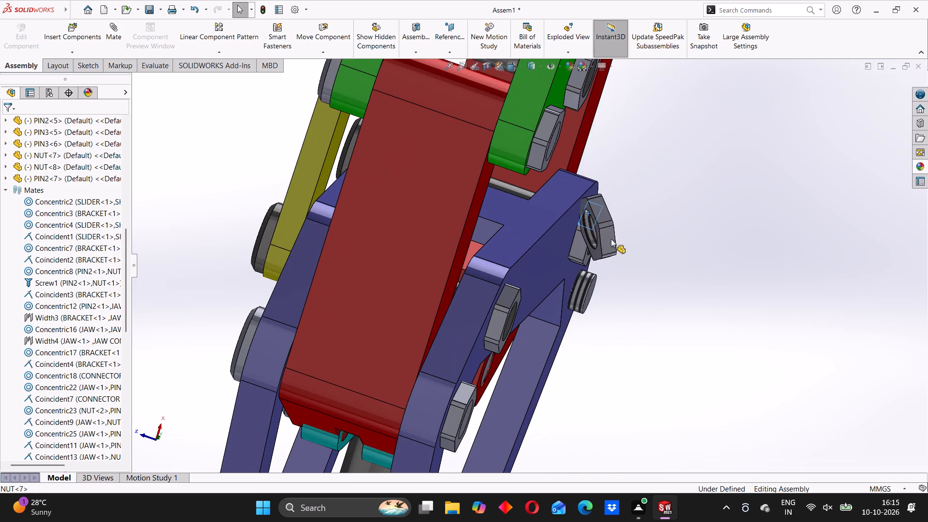
left_click_drag(611, 239, 623, 302, "ctrl")
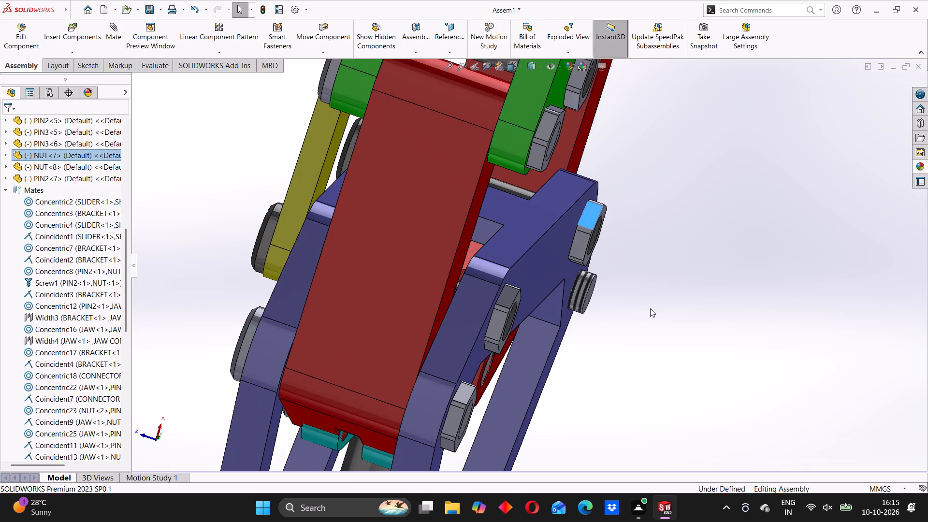
left_click(639, 251)
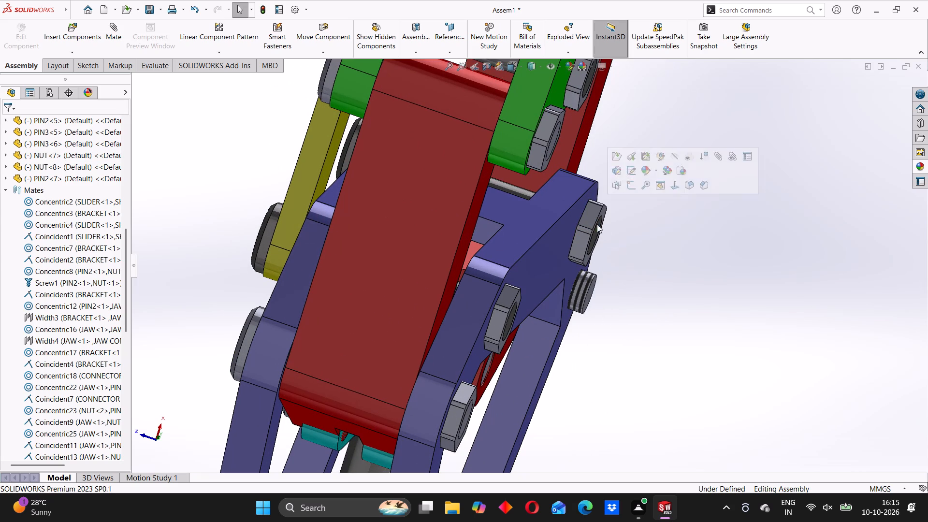
left_click_drag(585, 218, 640, 348, "ctrl")
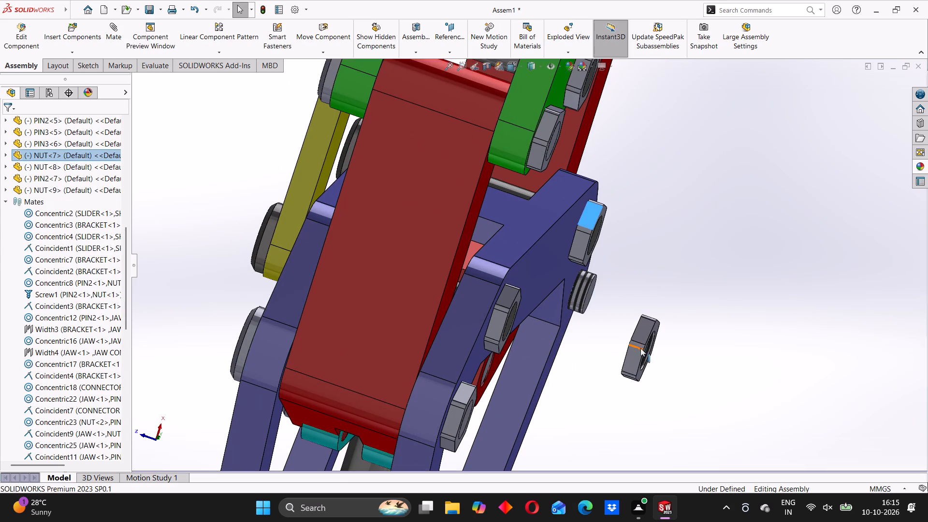
Mate the copied nut's threaded hole concentric with the new pin's threaded end.
middle_click_drag(681, 366, 662, 350, "ctrl")
middle_click_drag(644, 347, 594, 328)
scroll(571, 300, "down", 4)
left_click(637, 364)
middle_click_drag(420, 218, 437, 228)
left_click(435, 209)
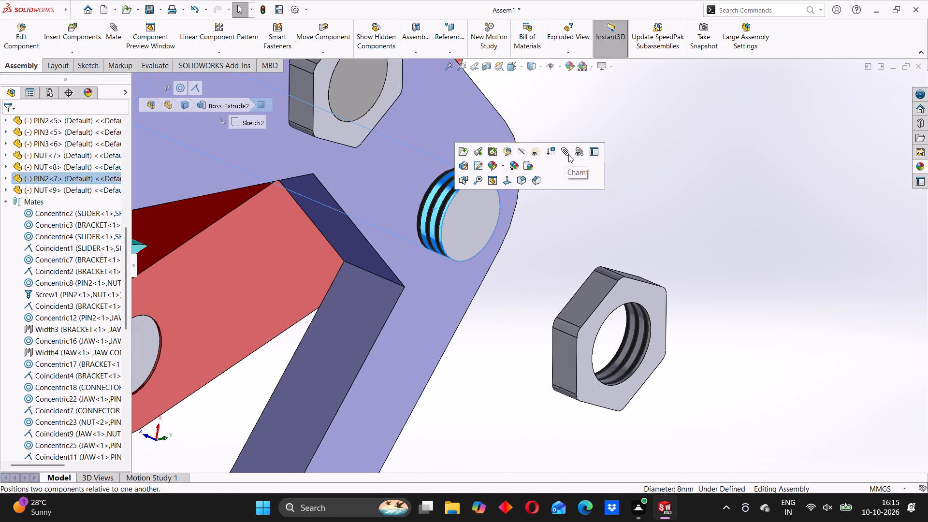
left_click(568, 154)
left_click(638, 336)
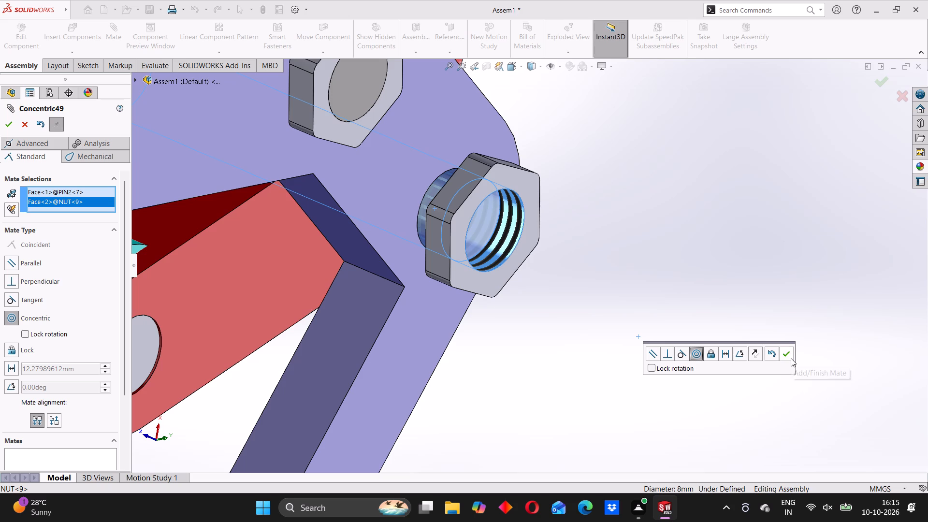
left_click(785, 354)
Mate the copied nut's inner flat face coincident with the bracket's outer face around the new pin.
middle_click_drag(623, 321, 552, 287)
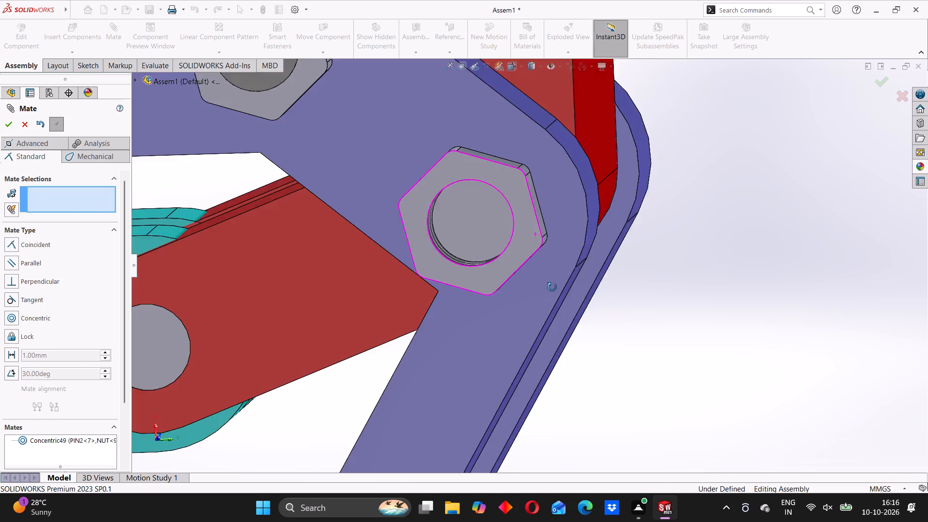
middle_click_drag(552, 287, 663, 296)
scroll(465, 209, "down", 3)
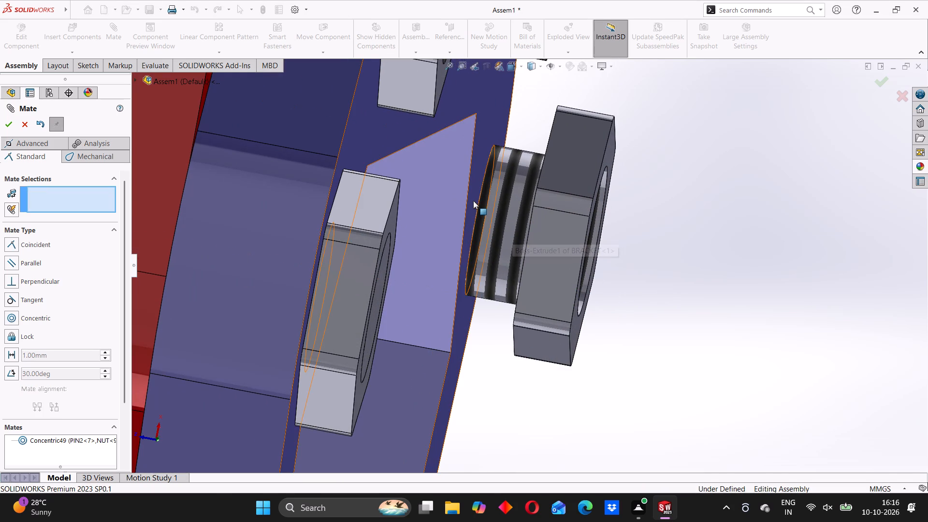
left_click(472, 200)
middle_click_drag(486, 217, 516, 234)
scroll(537, 238, "up", 5)
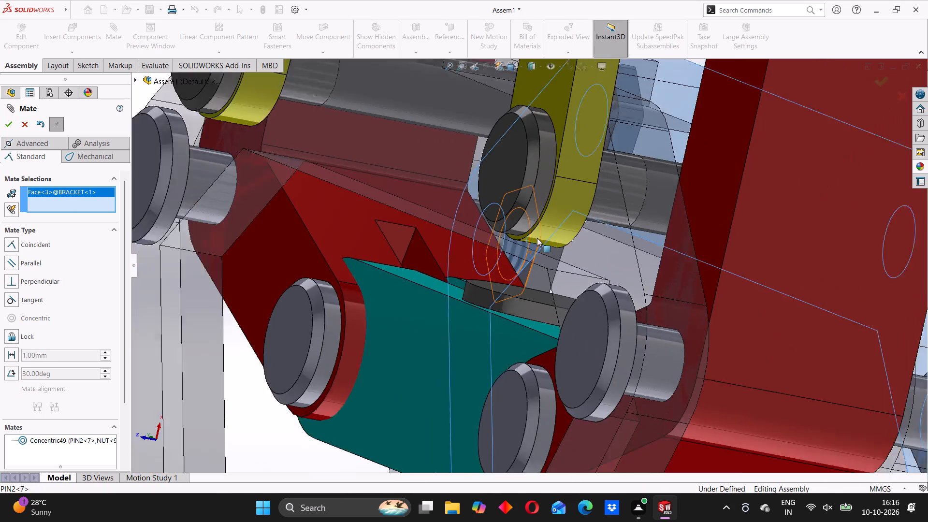
scroll(537, 238, "up", 6)
middle_click_drag(550, 319, 416, 305)
scroll(796, 309, "up", 1)
middle_click_drag(796, 309, 781, 319)
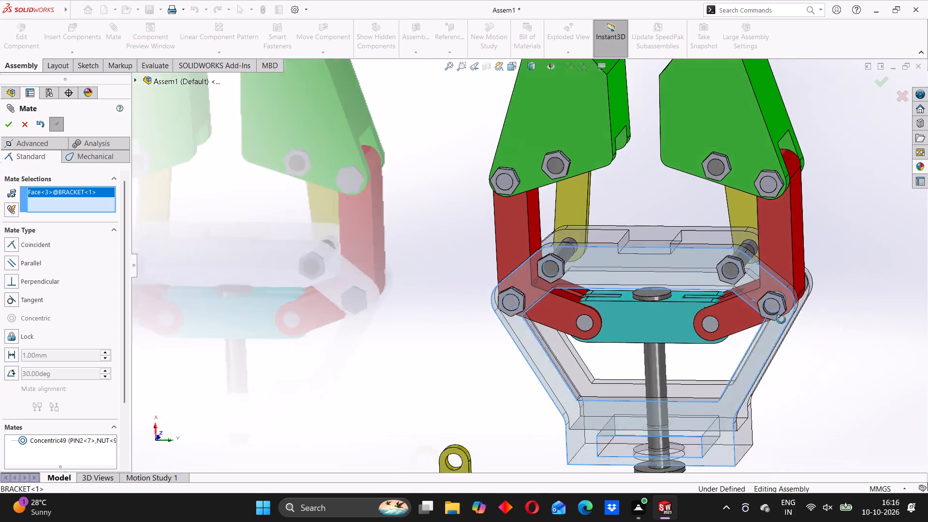
middle_click_drag(781, 319, 681, 360)
scroll(784, 307, "down", 5)
middle_click_drag(730, 307, 739, 302)
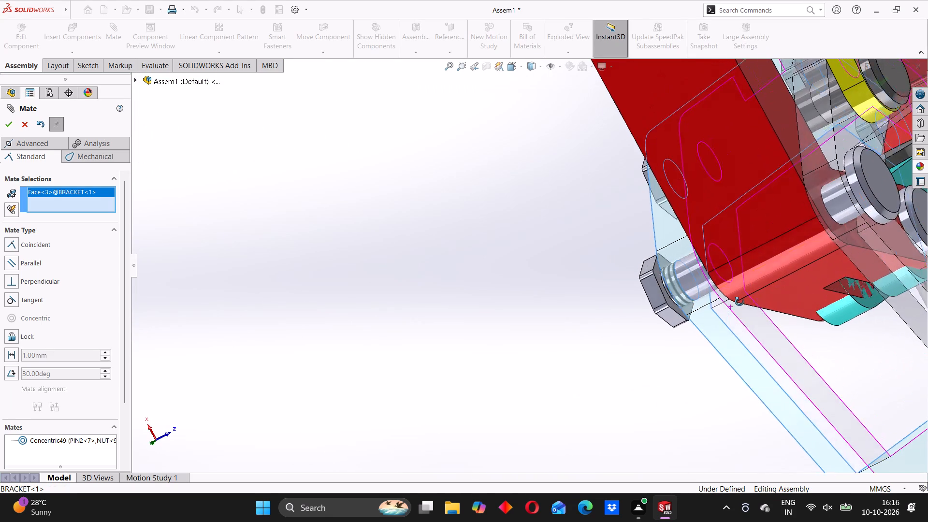
middle_click_drag(739, 302, 740, 301)
middle_click_drag(655, 289, 660, 283)
scroll(654, 290, "down", 8)
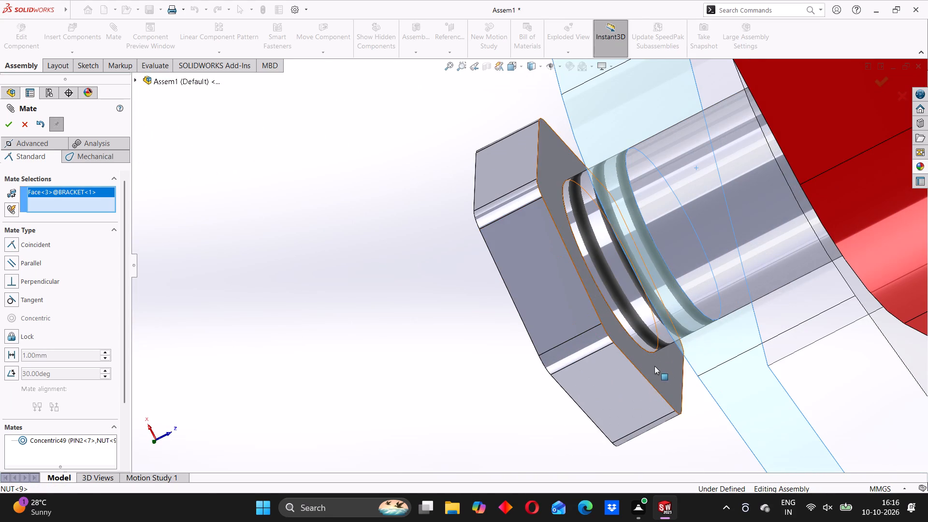
left_click(654, 366)
left_click(809, 374)
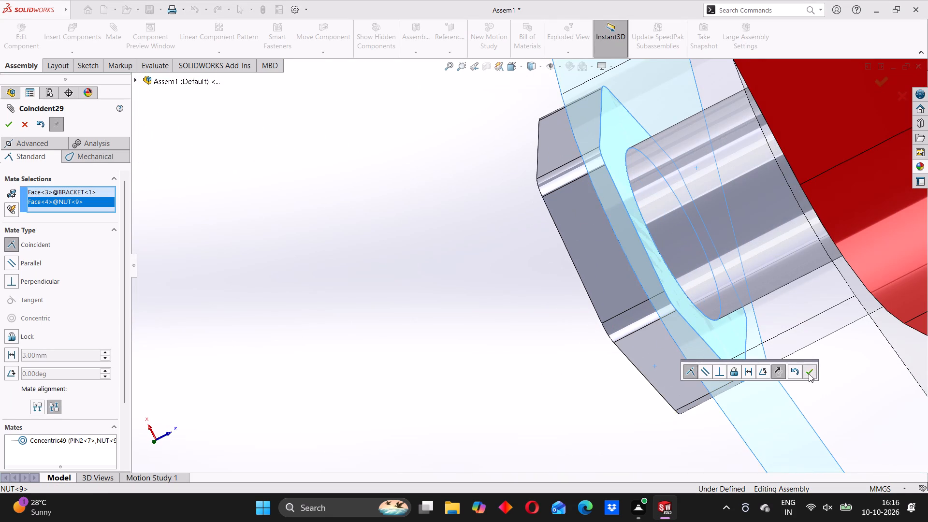
scroll(528, 284, "up", 15)
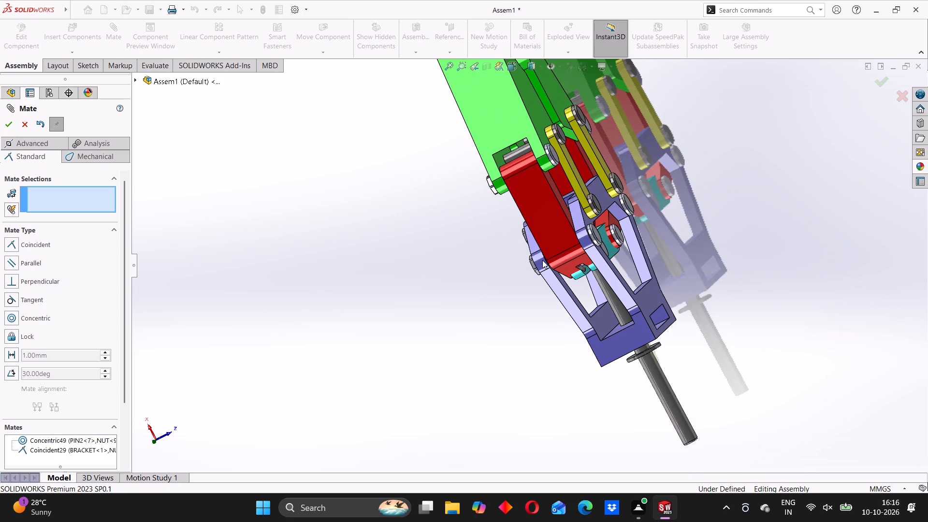
Examine the gripper from all sides, checking the pins, nuts and links at the jaws, bracket and slider.
middle_click_drag(505, 268, 450, 131)
scroll(626, 306, "up", 3)
middle_click_drag(591, 352, 494, 151)
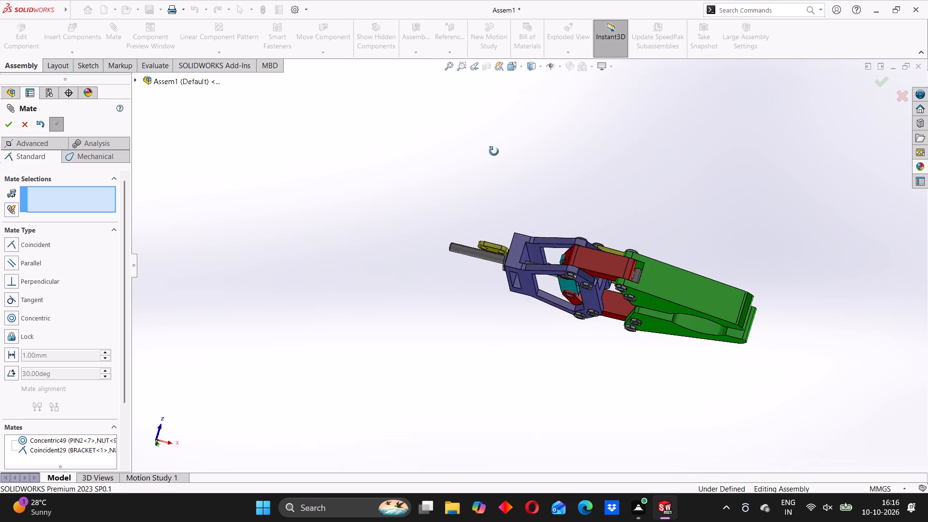
middle_click_drag(494, 151, 493, 152)
middle_click_drag(489, 297, 726, 414)
middle_click_drag(530, 273, 566, 319)
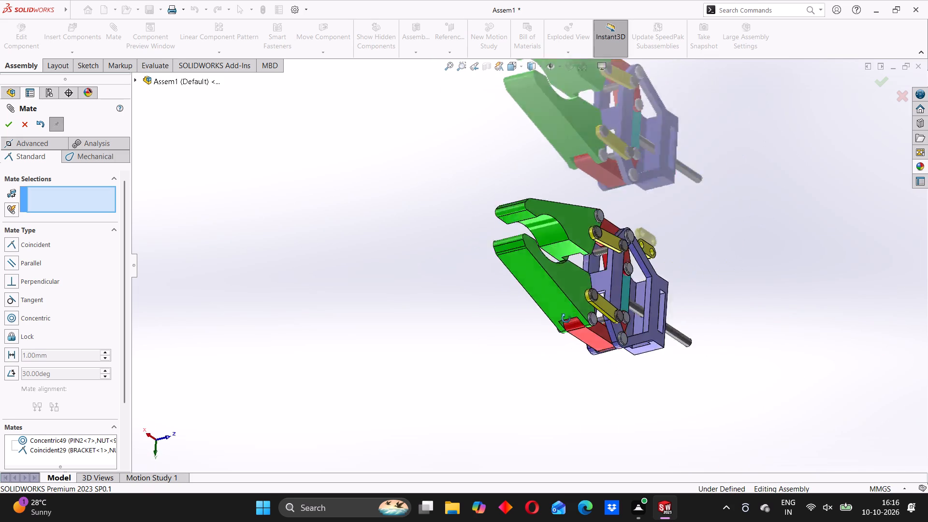
middle_click_drag(566, 319, 632, 387)
middle_click_drag(639, 318, 502, 345)
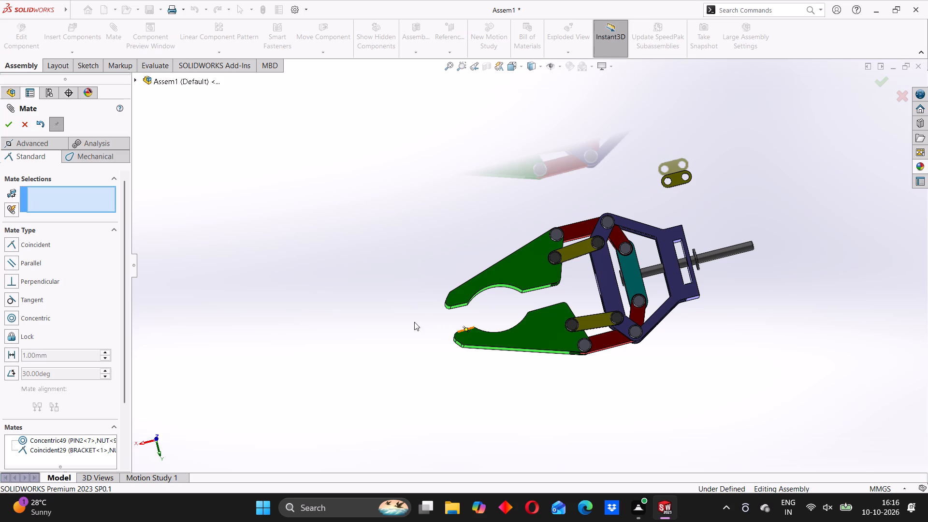
scroll(494, 298, "down", 2)
scroll(523, 312, "up", 3)
middle_click_drag(483, 349, 540, 318)
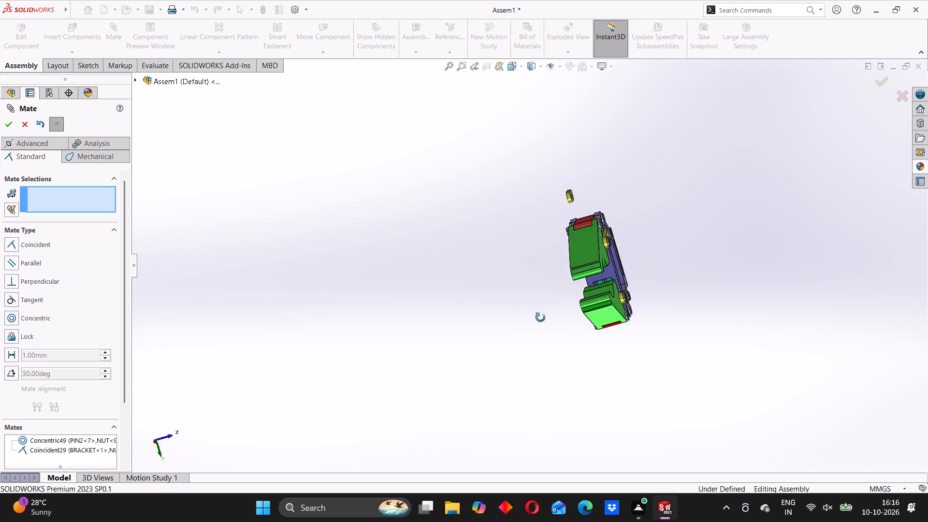
middle_click_drag(540, 318, 446, 345)
scroll(507, 316, "up", 3)
middle_click_drag(526, 349, 530, 333)
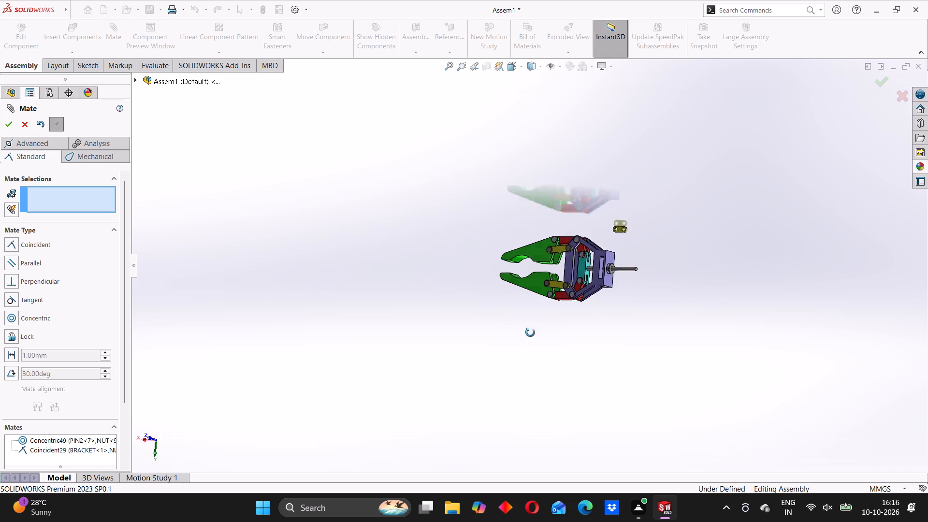
middle_click_drag(530, 333, 525, 208)
middle_click_drag(430, 269, 337, 355)
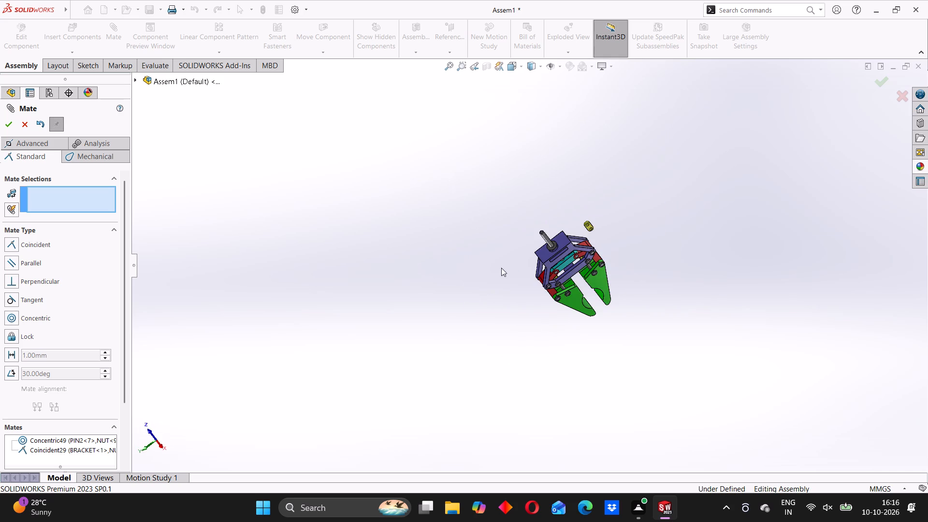
middle_click_drag(504, 270, 527, 296)
scroll(562, 271, "down", 6)
scroll(518, 265, "down", 4)
middle_click_drag(527, 273, 538, 279)
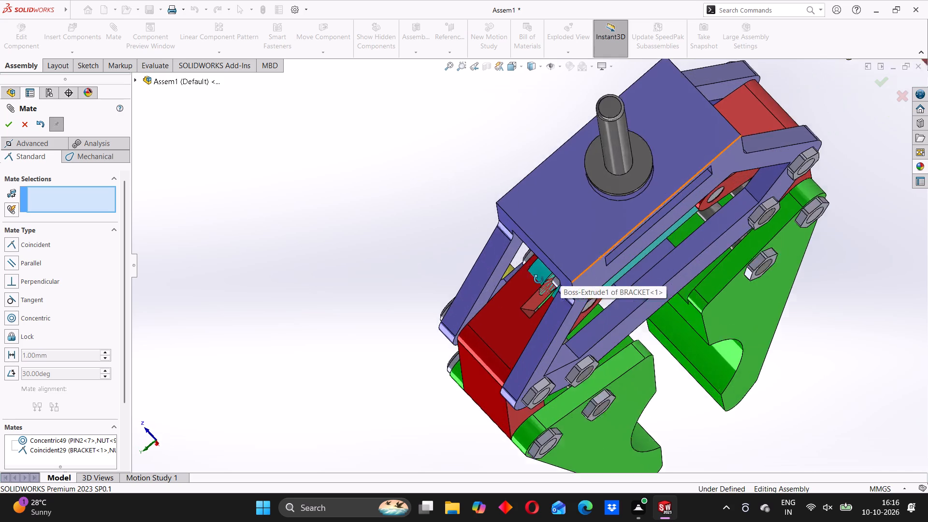
middle_click_drag(538, 279, 617, 343)
scroll(510, 201, "down", 2)
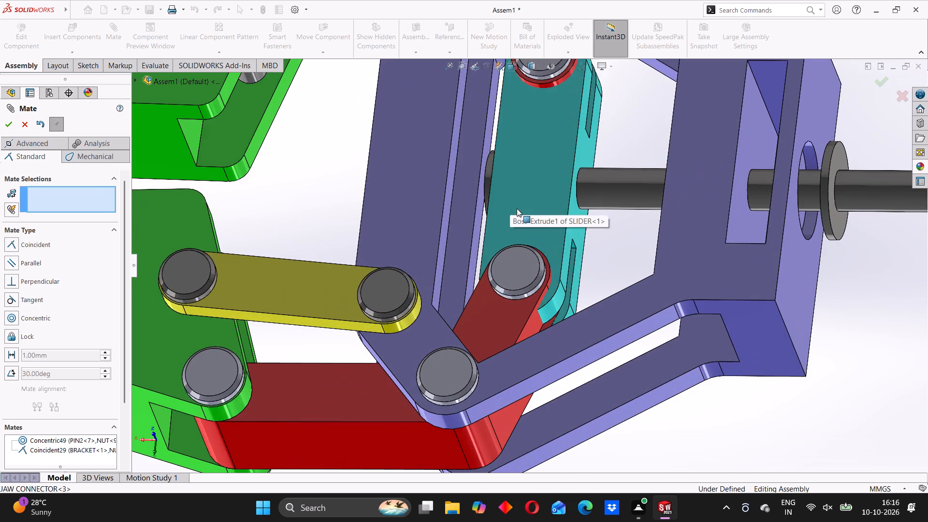
scroll(517, 208, "up", 5)
middle_click_drag(546, 272, 531, 299)
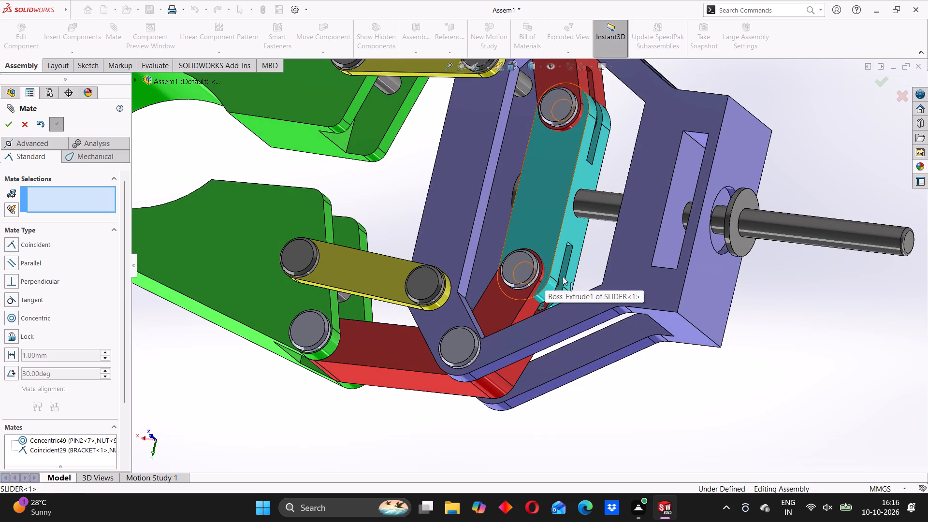
scroll(698, 220, "up", 3)
middle_click_drag(695, 236, 685, 226)
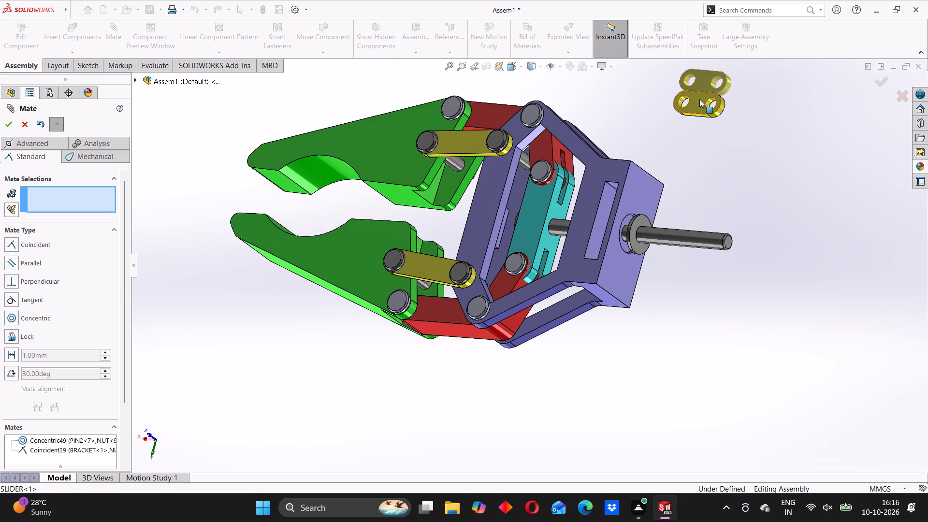
Reposition the loose yellow connector link in the empty space beside the bracket, clear of the mechanism, and finish mating.
left_click_drag(699, 99, 551, 267)
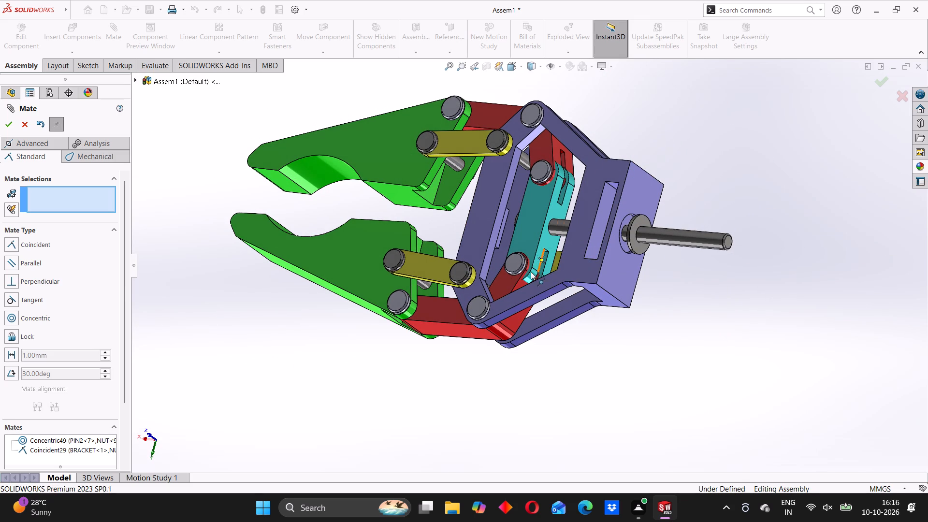
scroll(569, 265, "up", 4)
middle_click_drag(541, 288, 548, 151)
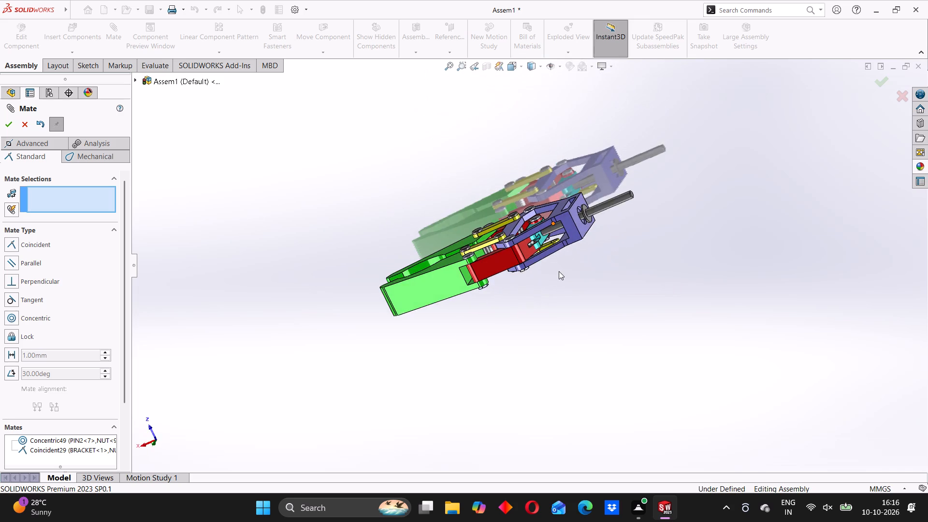
middle_click_drag(550, 266, 474, 152)
left_click_drag(504, 215, 648, 203)
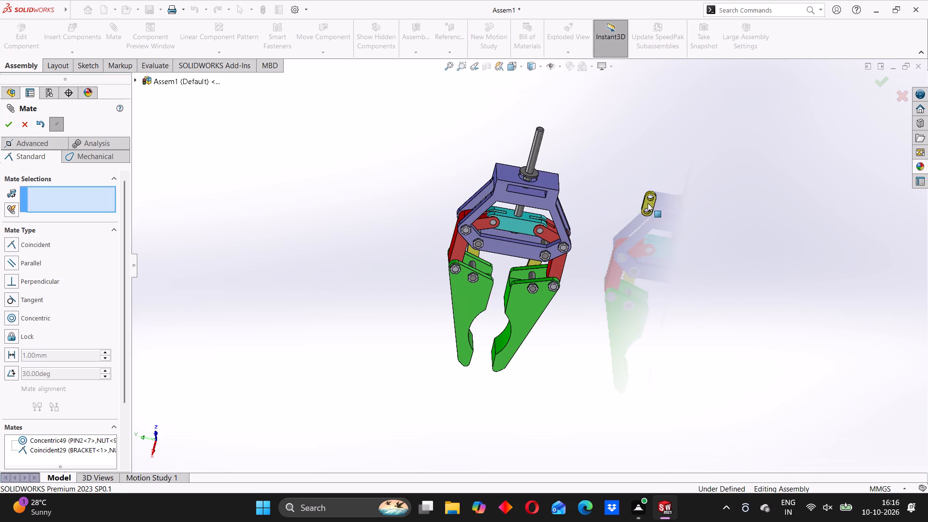
left_click(628, 205)
middle_click_drag(567, 201, 609, 322)
left_click(6, 125)
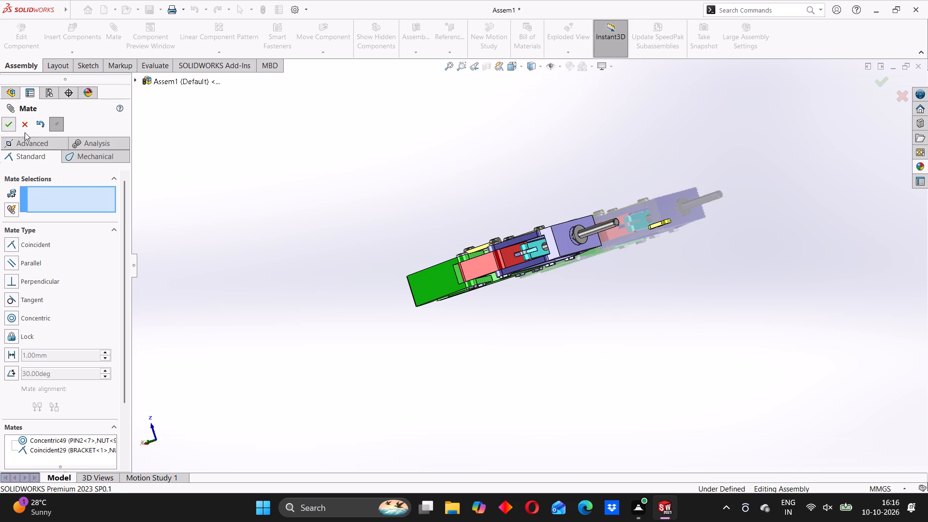
Inspect the linkage between the jaws, bracket and slider from several angles for how its joints are constrained.
middle_click_drag(471, 222, 520, 322)
middle_click_drag(460, 258, 477, 312)
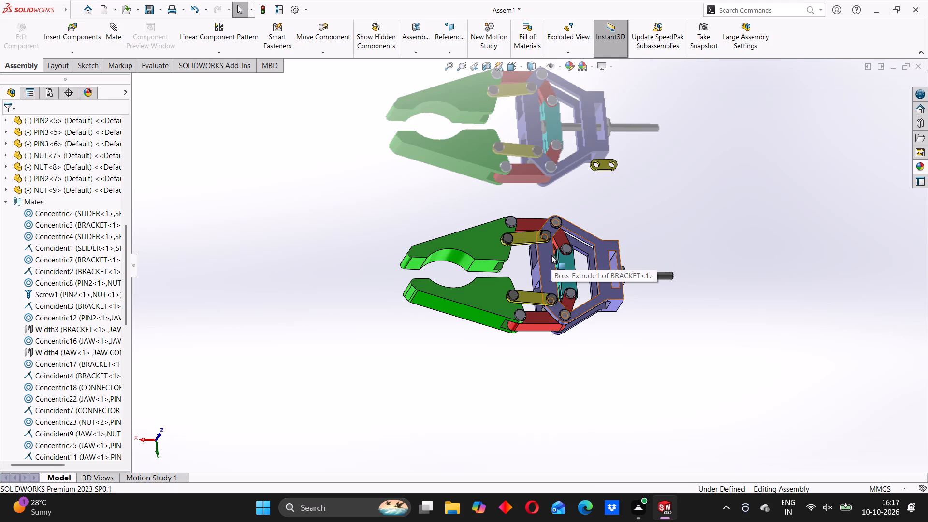
scroll(589, 304, "up", 3)
middle_click_drag(589, 304, 543, 280)
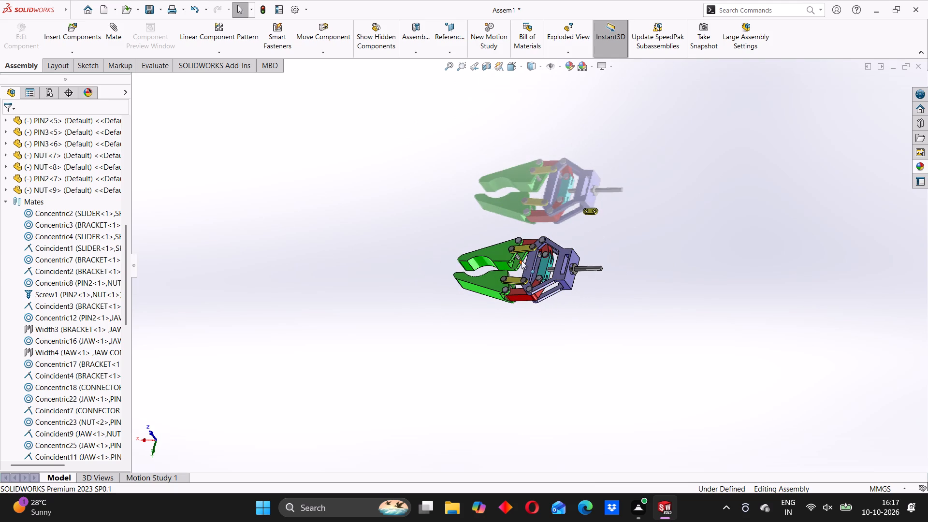
scroll(522, 261, "down", 4)
middle_click_drag(518, 322, 527, 225)
middle_click_drag(431, 234, 516, 259)
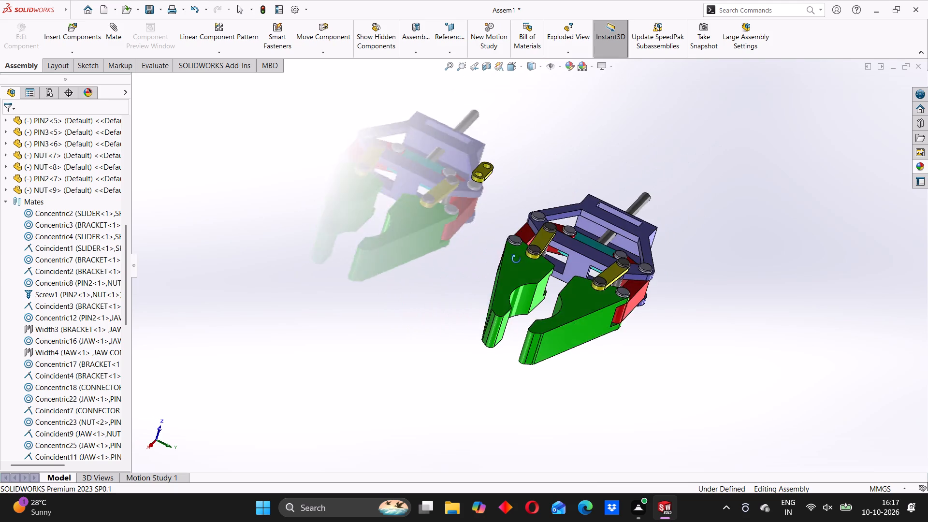
middle_click_drag(516, 259, 462, 298)
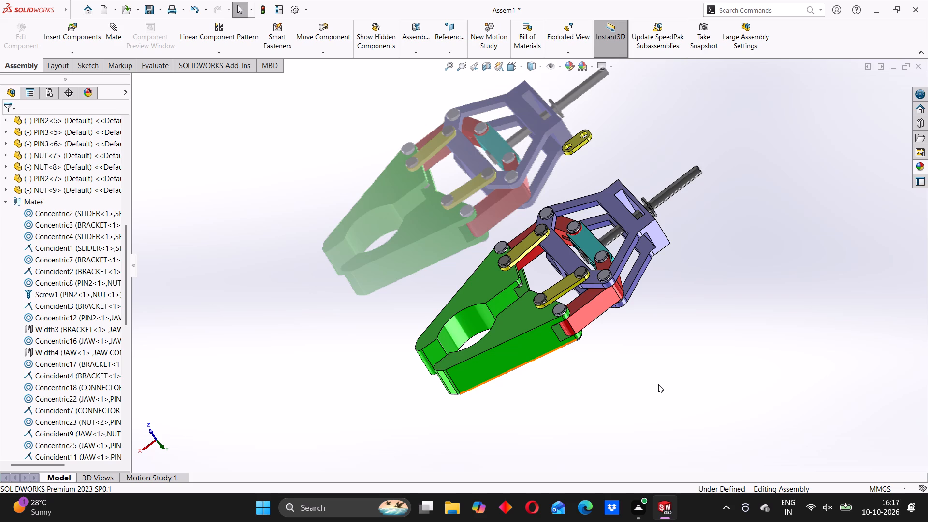
scroll(616, 325, "down", 2)
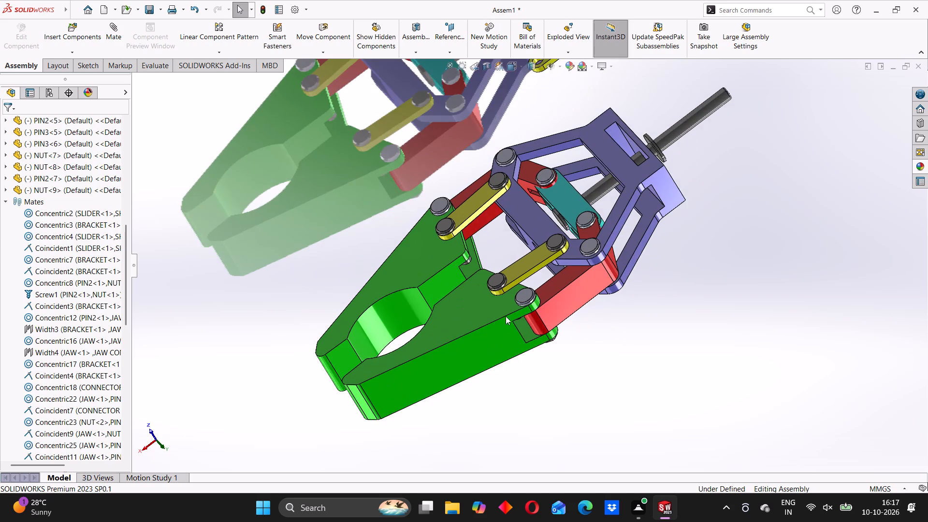
middle_click_drag(496, 342, 485, 327)
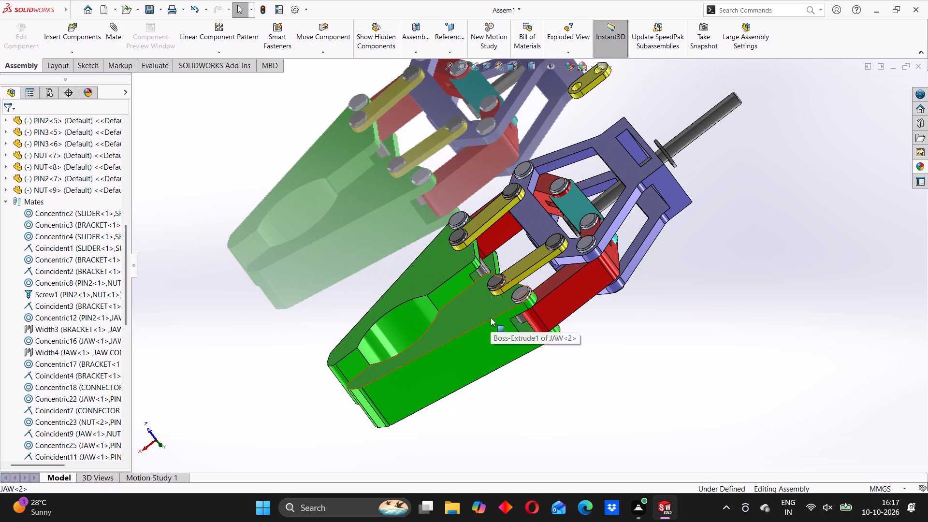
scroll(562, 338, "up", 2)
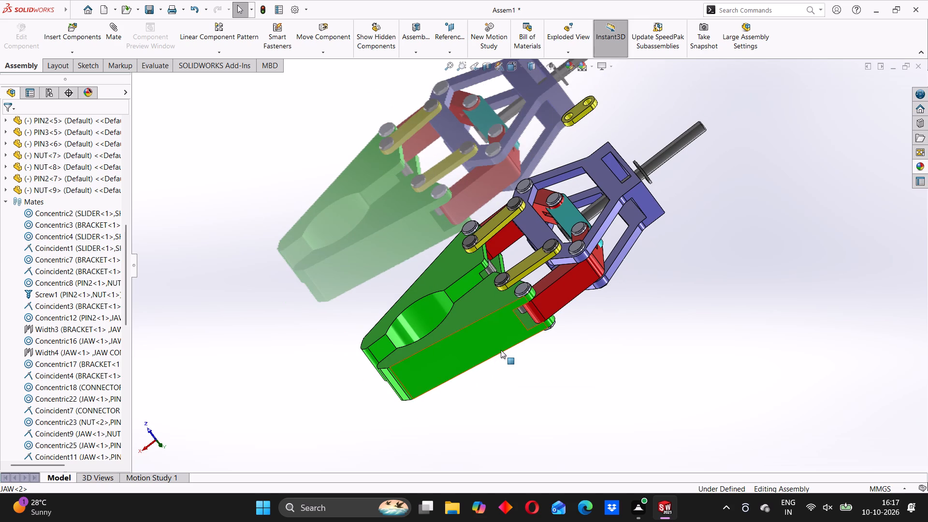
scroll(516, 333, "down", 1)
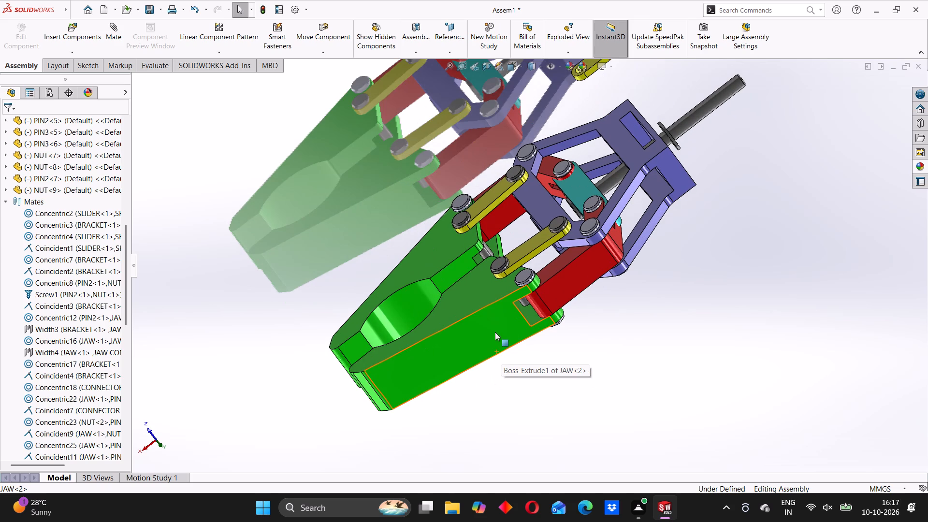
scroll(462, 308, "down", 1)
scroll(465, 290, "up", 3)
middle_click_drag(449, 311, 481, 296)
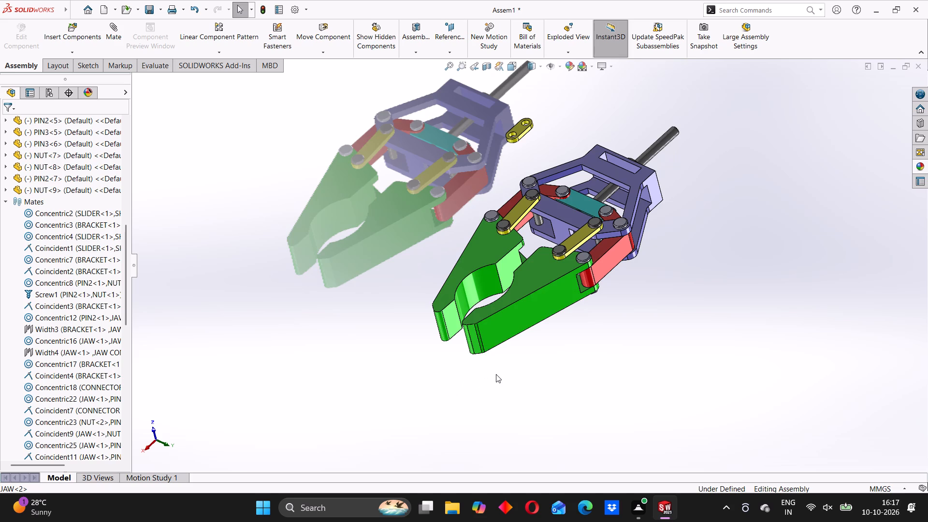
scroll(496, 374, "up", 2)
scroll(520, 201, "down", 3)
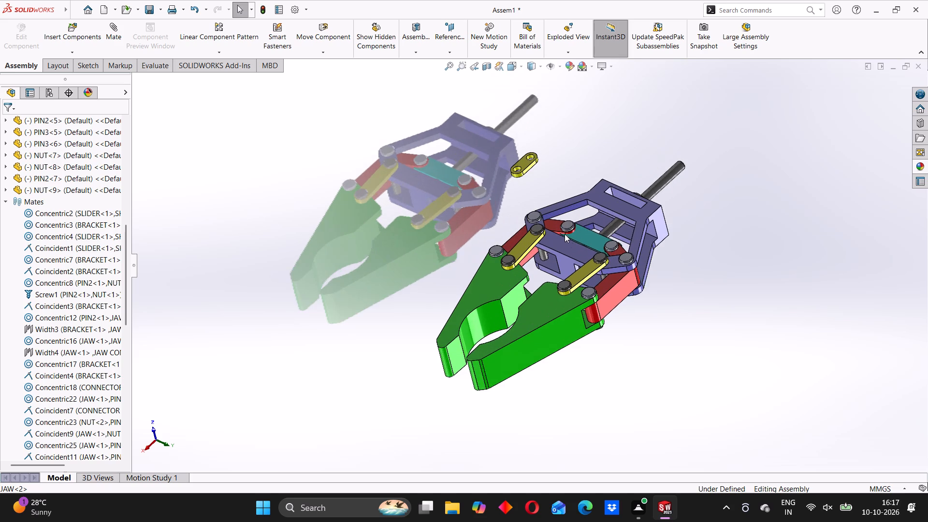
middle_click_drag(582, 239, 564, 299)
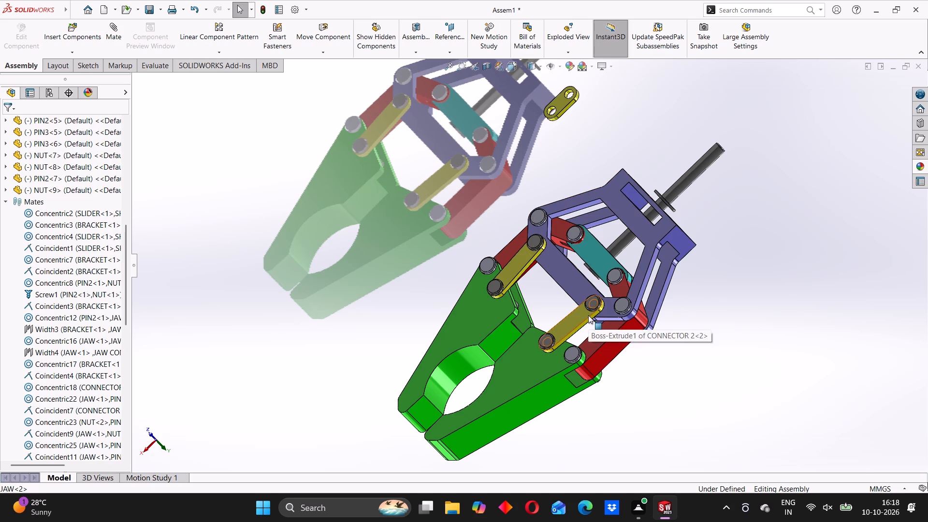
scroll(586, 218, "down", 3)
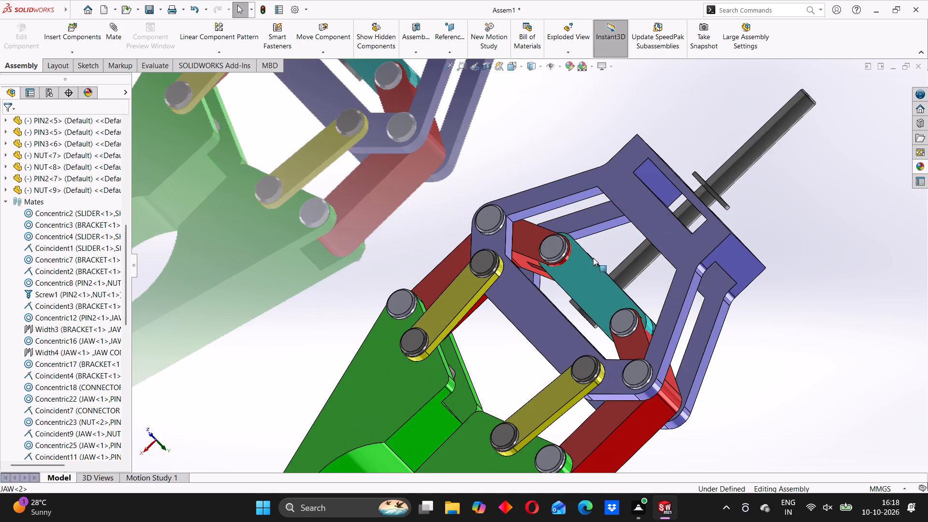
middle_click_drag(592, 274, 572, 292)
scroll(550, 250, "up", 2)
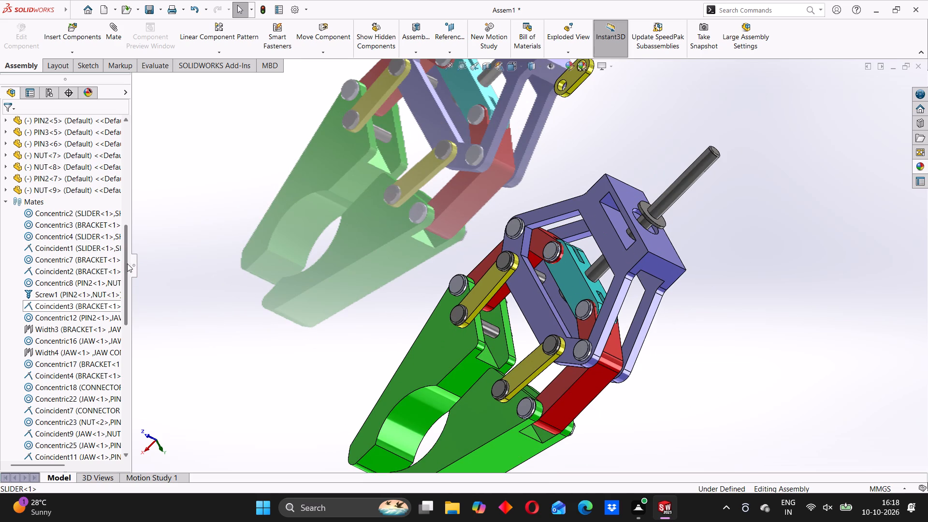
Delete the Concentric7 mate between the bracket and PIN2<1>.
left_click_drag(126, 264, 113, 470)
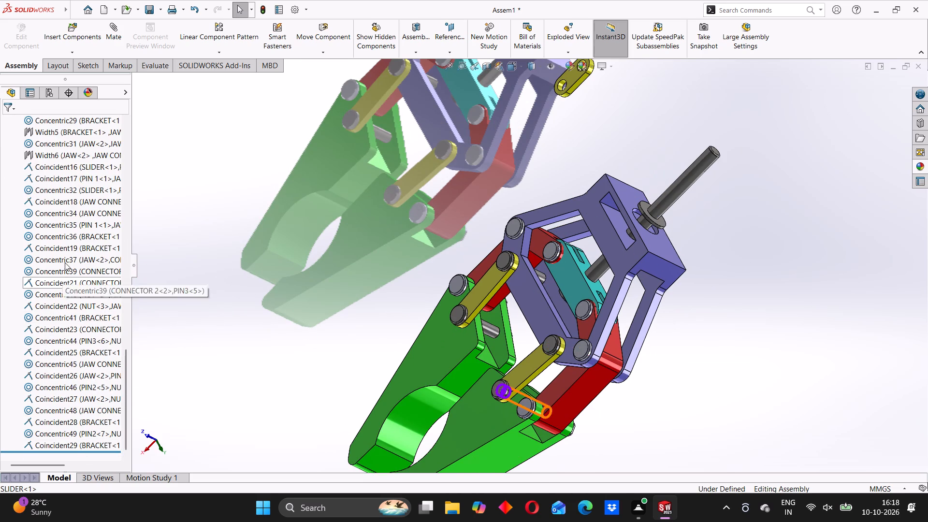
scroll(71, 198, "up", 13)
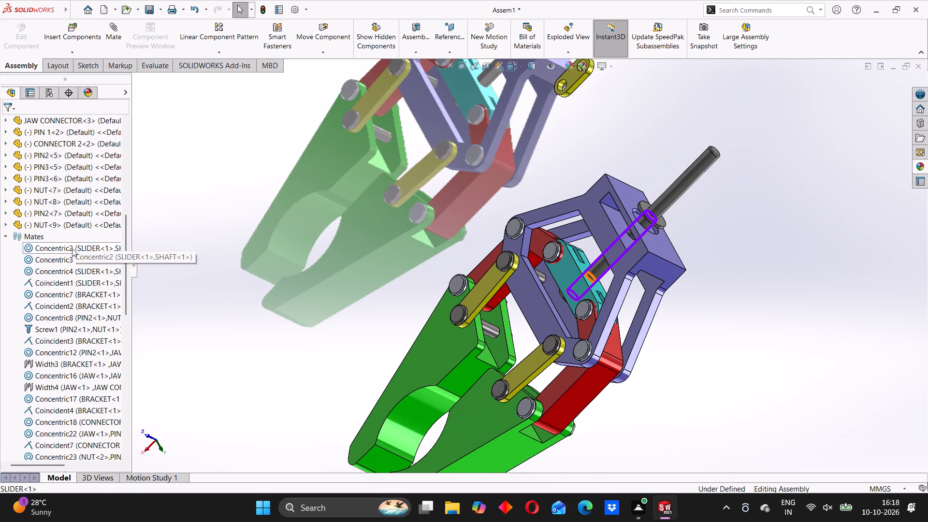
right_click(65, 294)
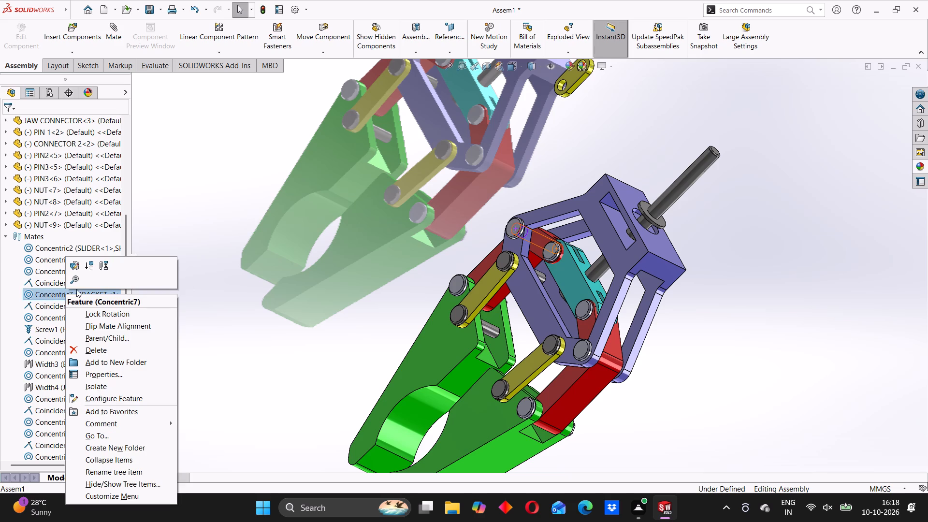
left_click(86, 348)
left_click(523, 187)
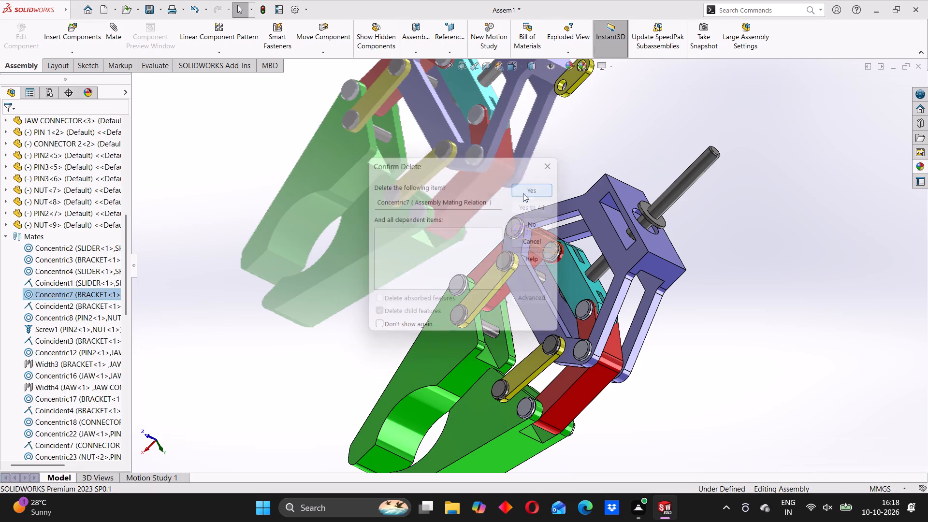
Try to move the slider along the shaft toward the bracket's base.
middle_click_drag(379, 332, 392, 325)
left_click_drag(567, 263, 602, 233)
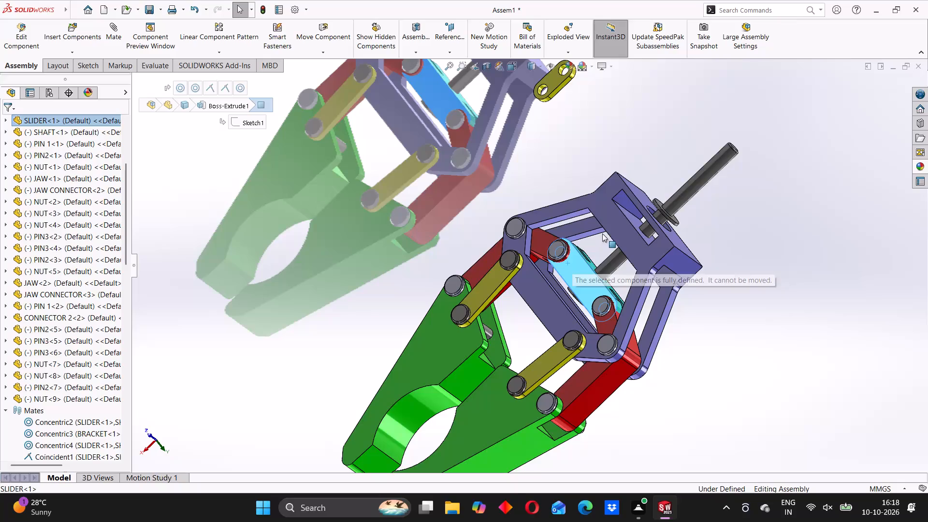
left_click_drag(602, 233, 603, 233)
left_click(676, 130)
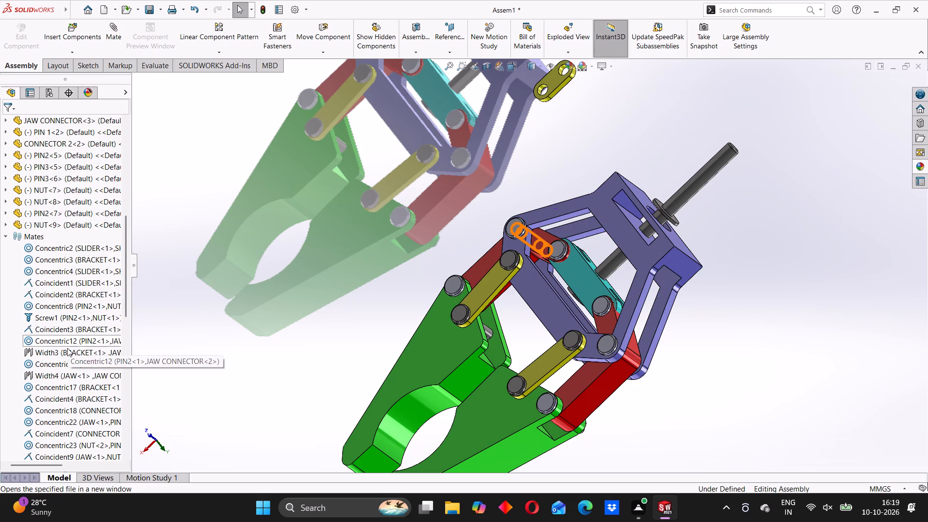
Delete the pin PIN 1<1> that joins JAW CONNECTOR<3> to the slider, together with its dependent mates.
scroll(588, 316, "down", 4)
middle_click_drag(588, 315, 614, 324)
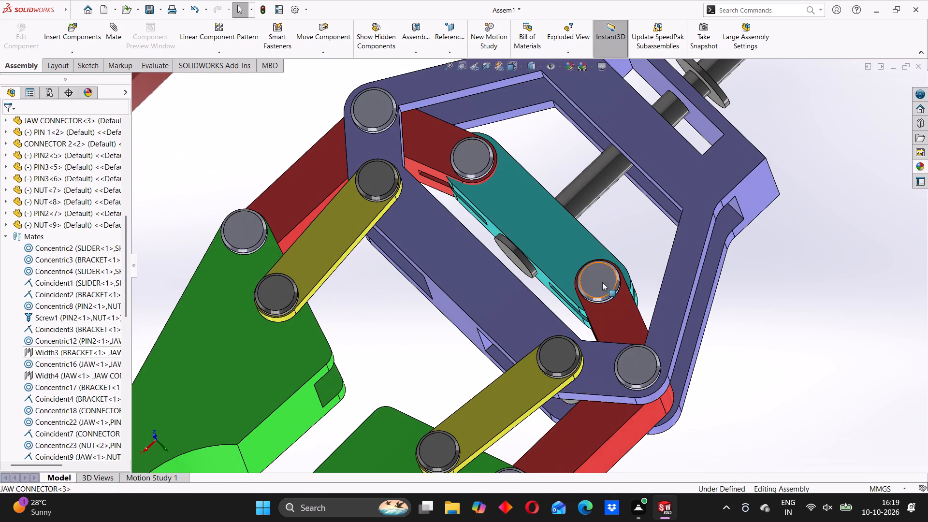
right_click(595, 268)
left_click(618, 366)
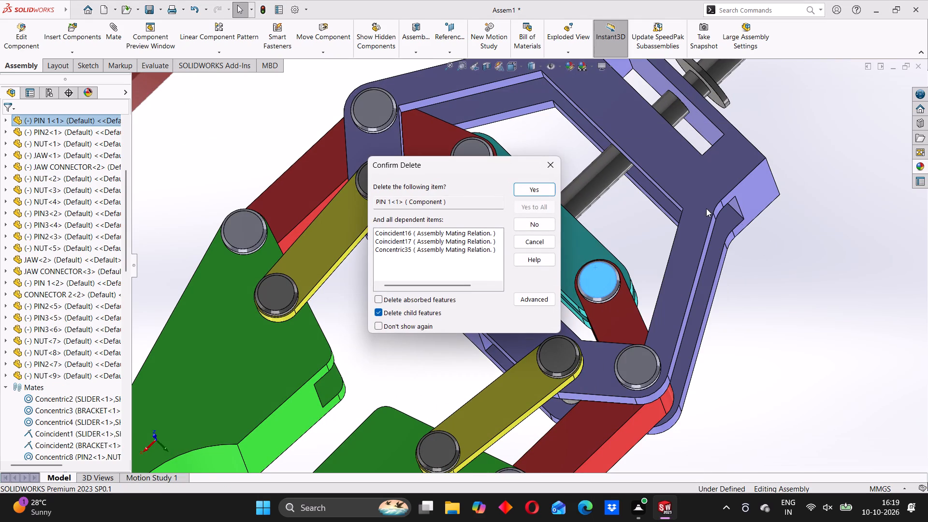
left_click(535, 190)
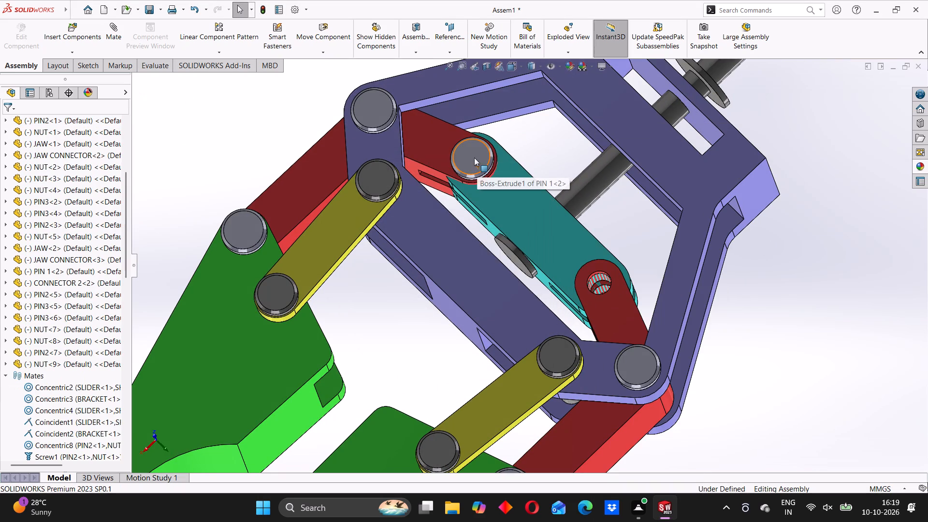
Copy the remaining PIN 1<2> into the empty space beside the shaft.
scroll(531, 195, "up", 4)
middle_click_drag(538, 236, 524, 209)
left_click_drag(495, 217, 793, 133, "ctrl")
Delete the pin PIN 1<2> that joins JAW CONNECTOR<2> to the slider, together with its dependent mates.
scroll(478, 239, "down", 1)
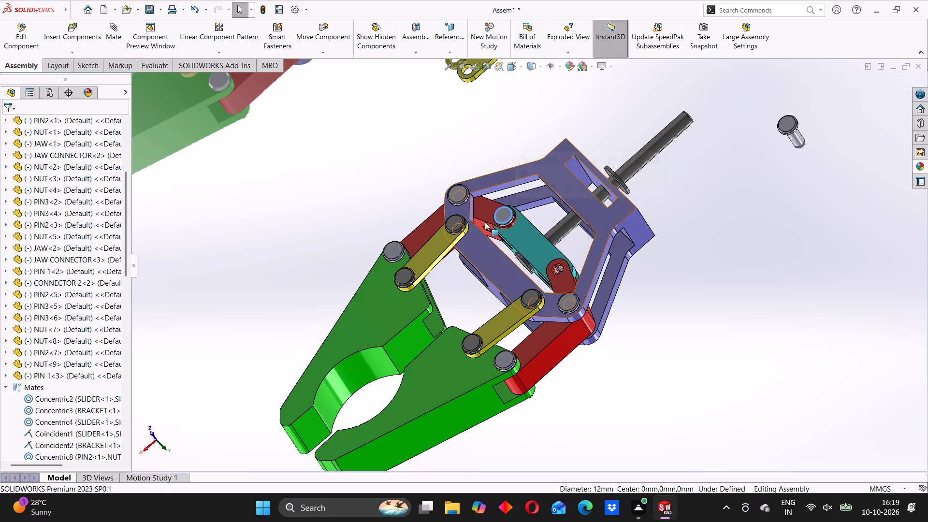
left_click(414, 173)
right_click(511, 215)
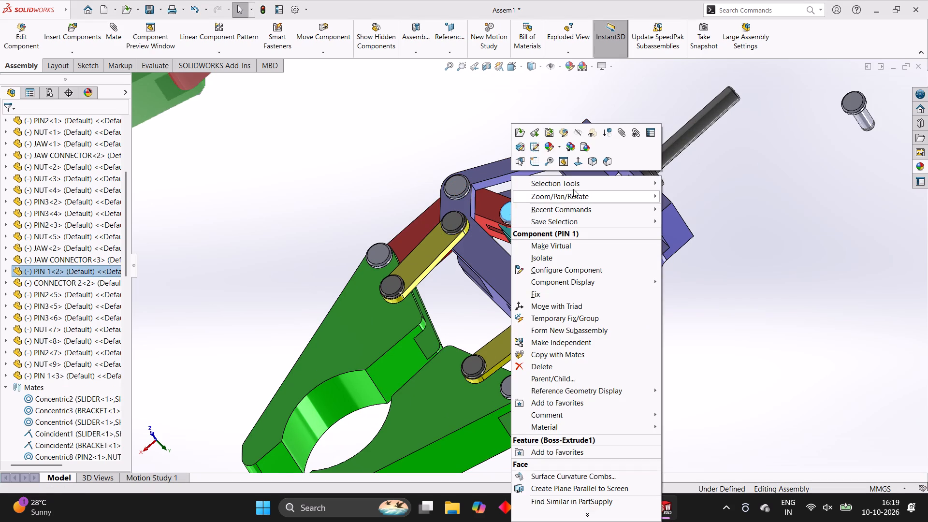
left_click(538, 365)
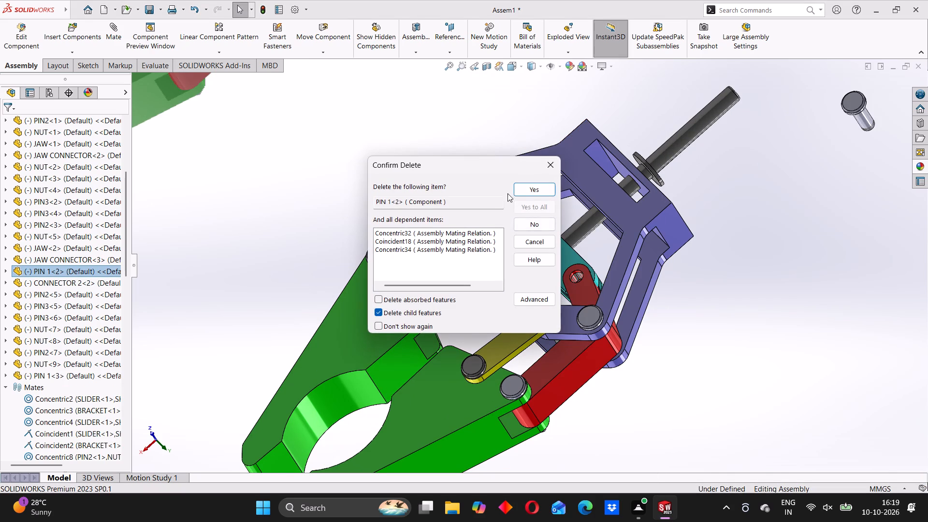
left_click(532, 192)
Move the freed slider along the shaft toward the bracket's base, away from the red jaw connectors.
scroll(519, 241, "down", 3)
middle_click_drag(530, 231, 505, 246)
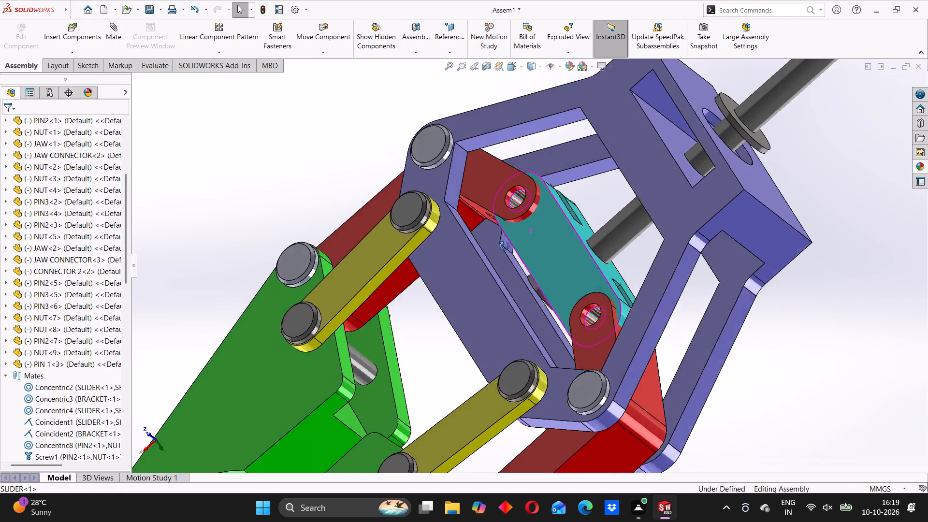
middle_click_drag(505, 246, 505, 246)
scroll(594, 279, "up", 2)
left_click_drag(551, 265, 598, 225)
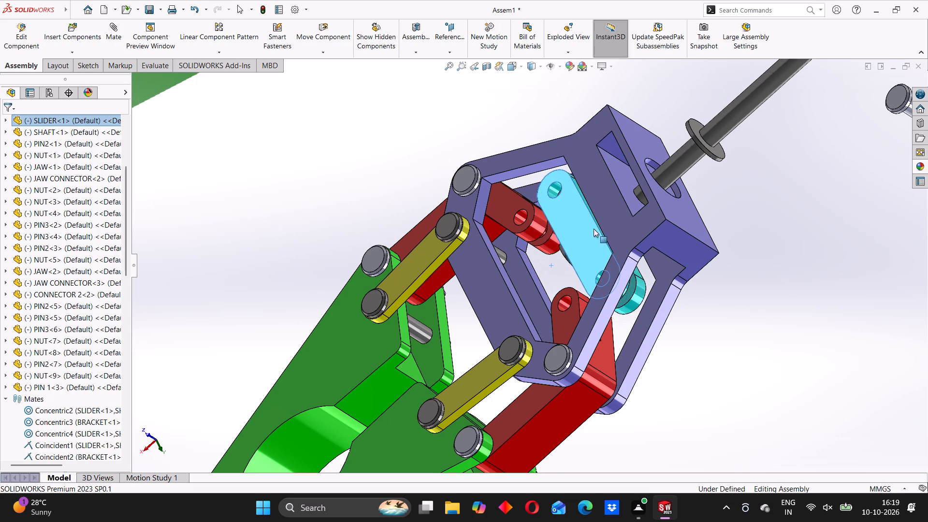
Move JAW CONNECTOR<2> and both jaws to test how freely the disconnected linkage swings.
middle_click_drag(555, 259, 594, 237)
left_click_drag(526, 218, 533, 186)
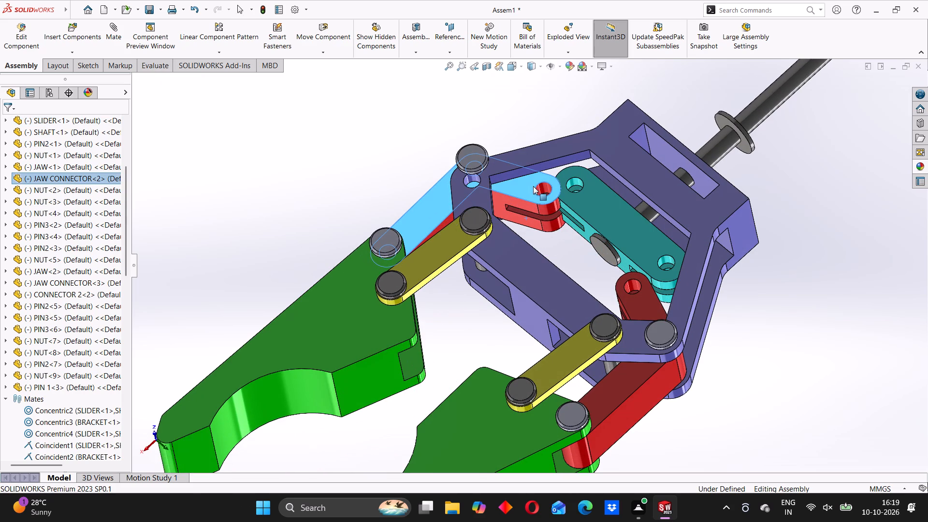
left_click_drag(533, 186, 494, 147)
scroll(543, 222, "up", 3)
middle_click_drag(530, 256, 562, 270)
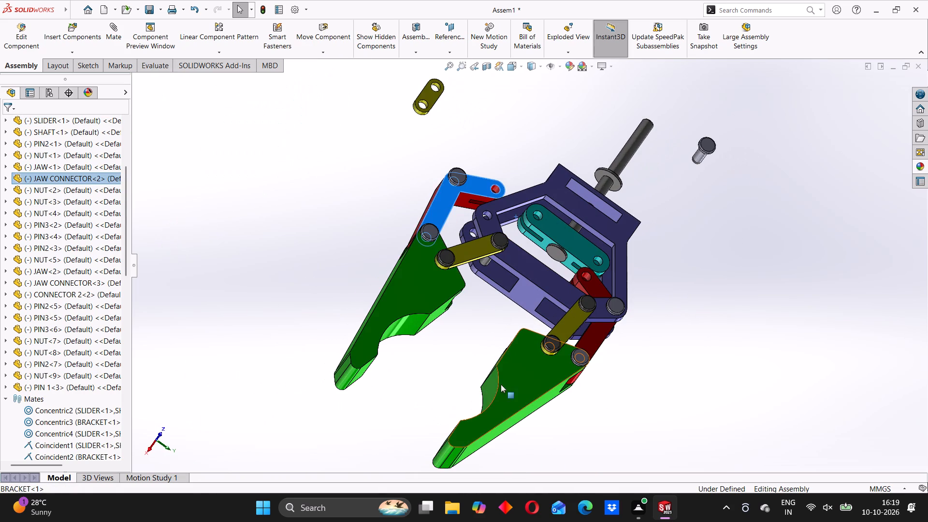
left_click_drag(501, 398, 460, 450)
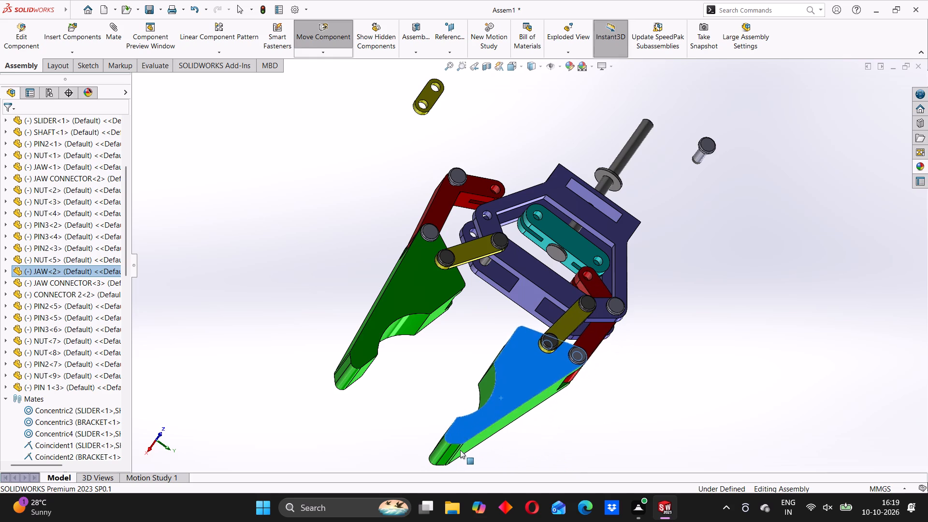
left_click_drag(460, 450, 460, 450)
left_click_drag(590, 278, 642, 300)
left_click_drag(500, 371, 567, 400)
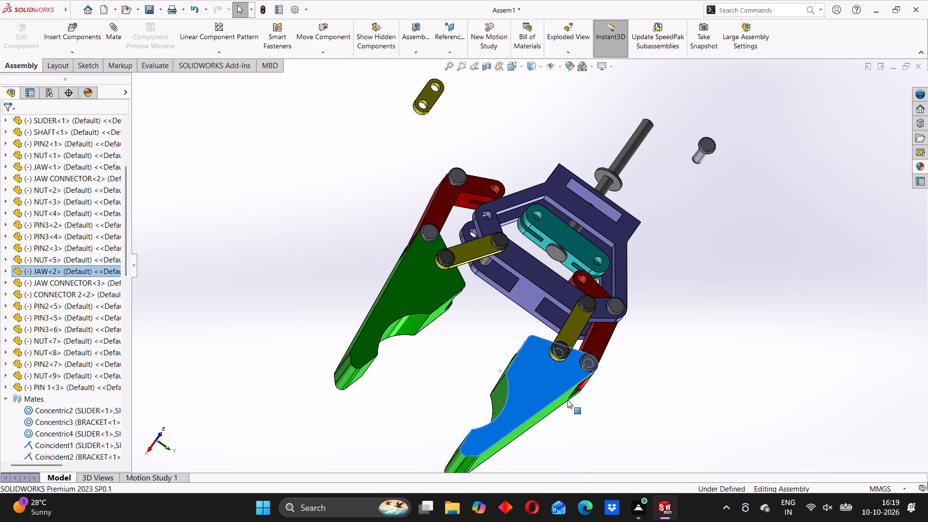
left_click_drag(567, 400, 518, 420)
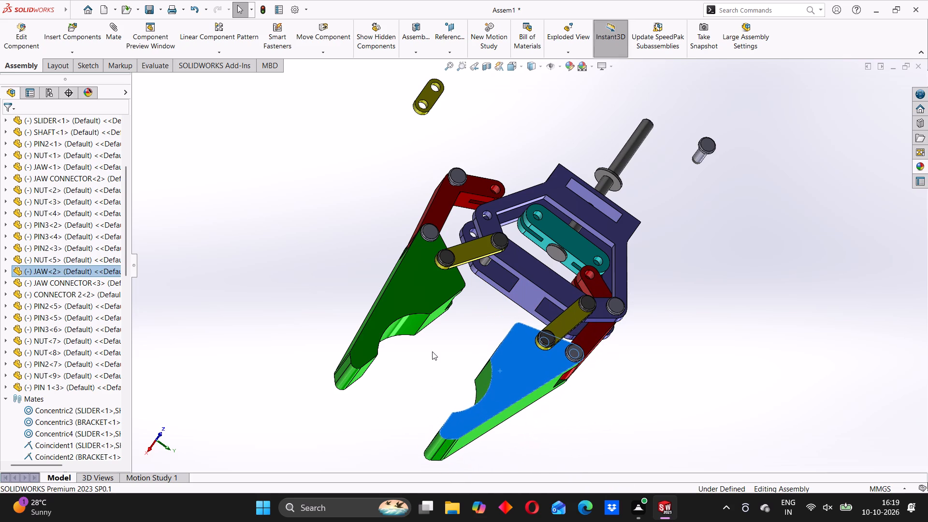
left_click_drag(405, 295, 412, 333)
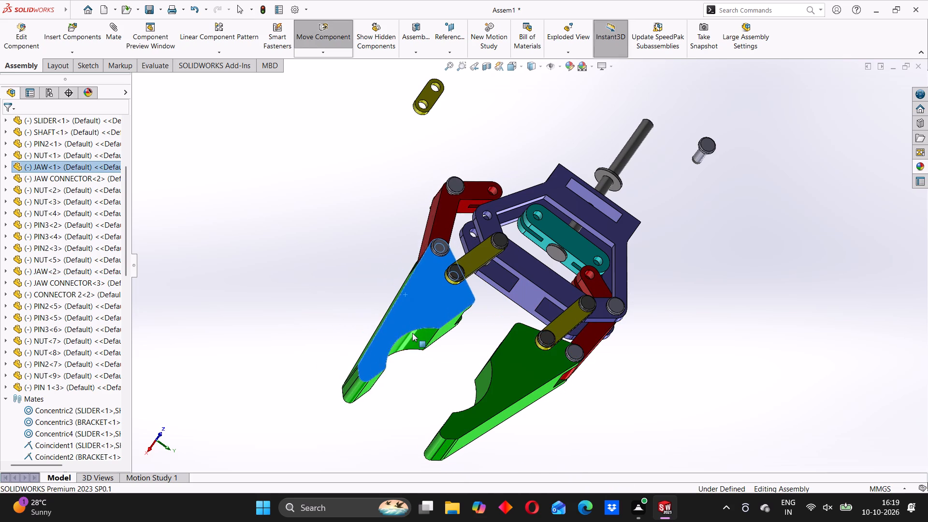
Add a concentric mate between the bracket's empty pivot hole and the shank of PIN2<1>.
middle_click_drag(397, 246, 474, 250)
scroll(382, 211, "down", 4)
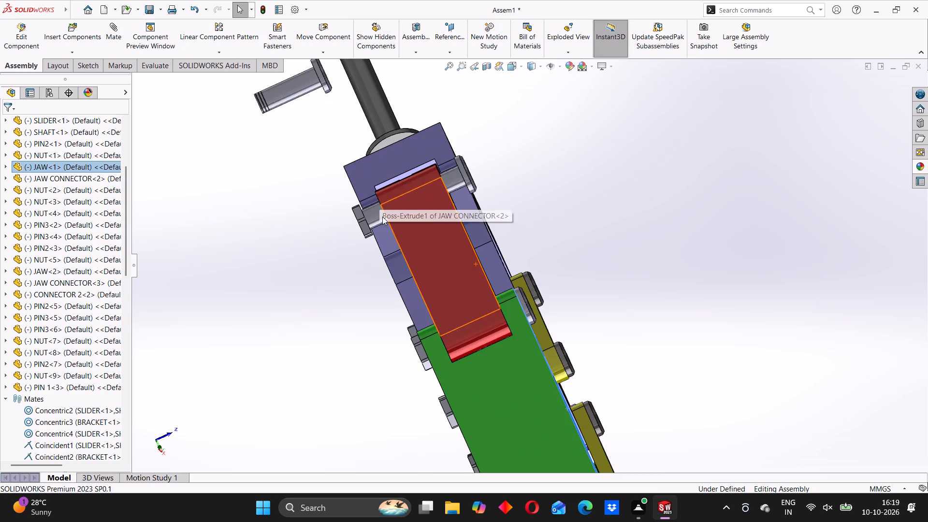
middle_click_drag(384, 223, 373, 287)
left_click(445, 185)
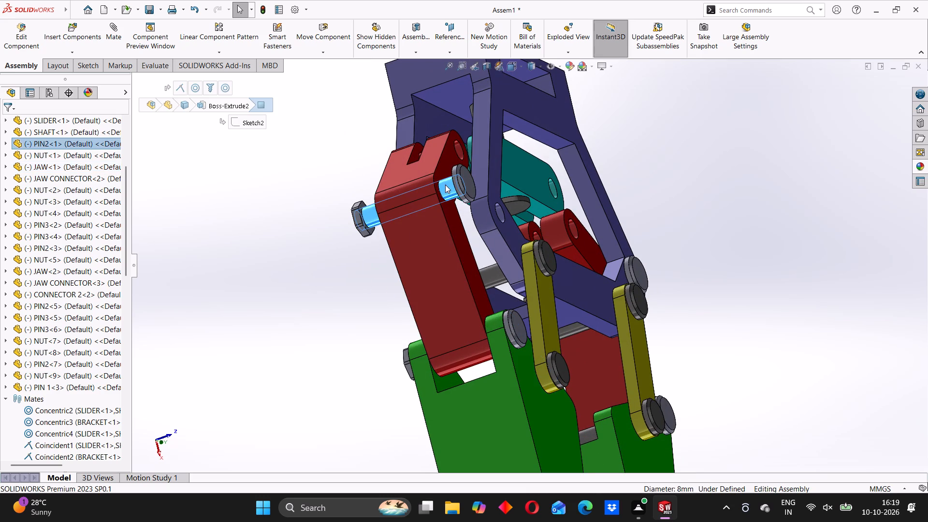
middle_click_drag(487, 246, 472, 250)
left_click(505, 213)
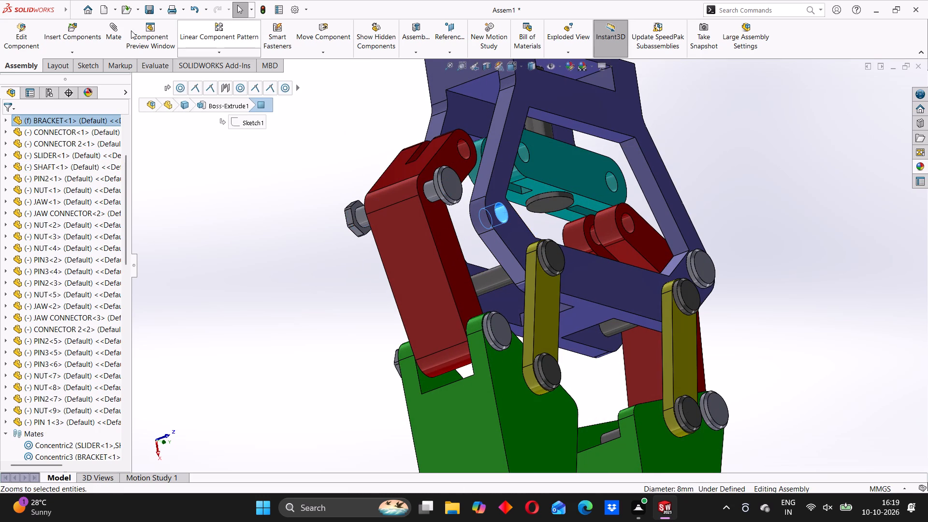
left_click(115, 29)
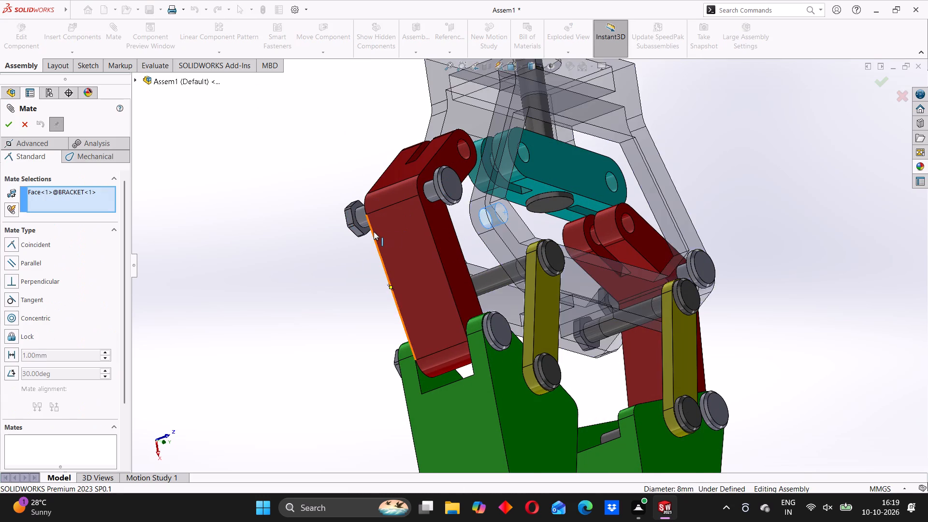
scroll(374, 232, "down", 1)
middle_click_drag(431, 202, 446, 196)
left_click(449, 187)
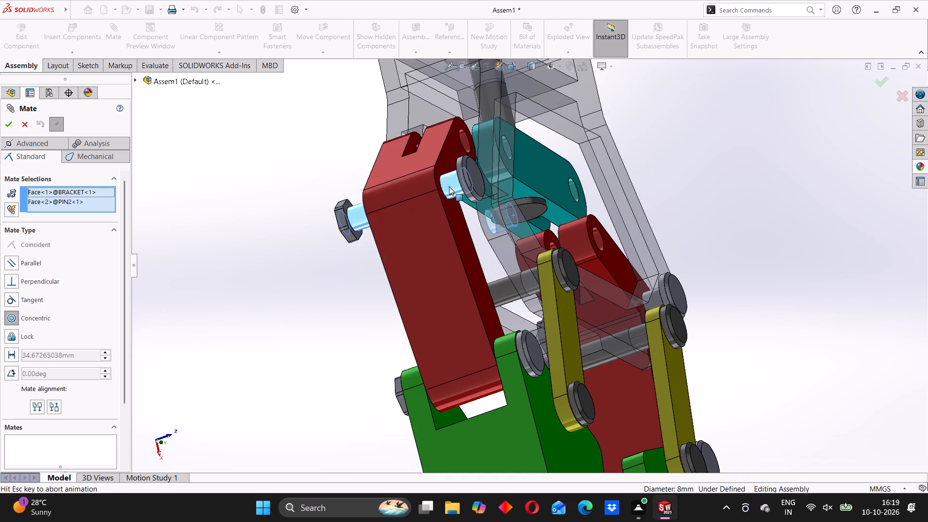
left_click(435, 167)
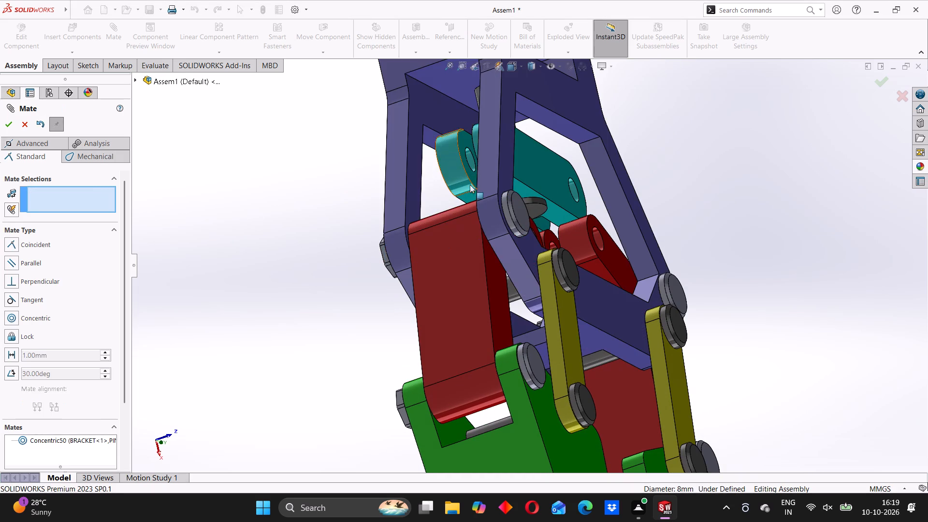
Swing the red jaw connectors about their bracket pivots to test the linkage's motion.
middle_click_drag(519, 277, 431, 301)
left_click_drag(622, 228, 617, 195)
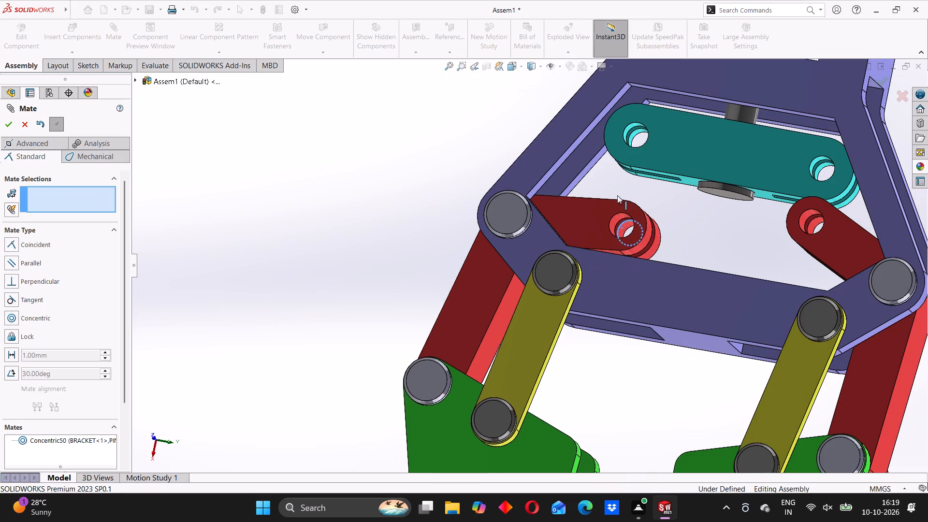
left_click_drag(617, 195, 601, 168)
scroll(708, 281, "up", 6)
middle_click_drag(652, 285, 657, 309)
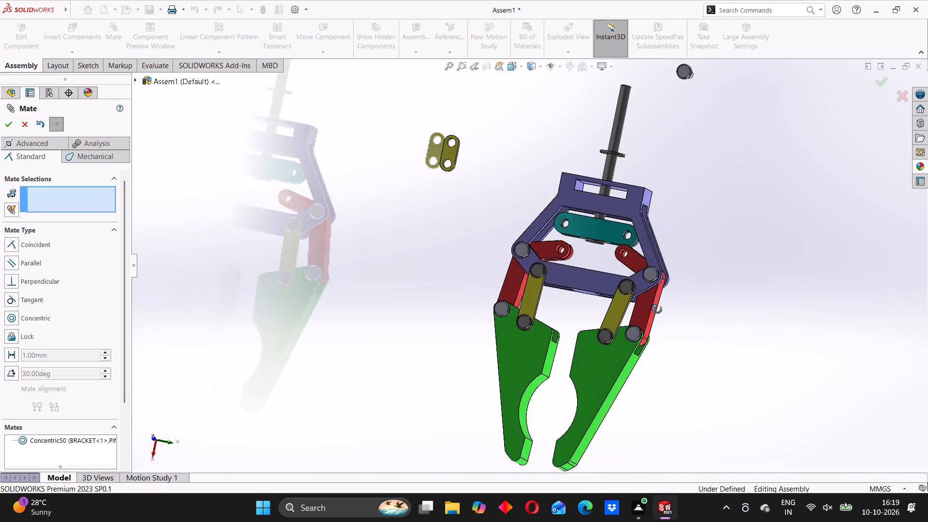
middle_click_drag(657, 309, 663, 319)
left_click_drag(636, 263, 626, 269)
scroll(636, 276, "up", 2)
middle_click_drag(598, 319, 592, 206)
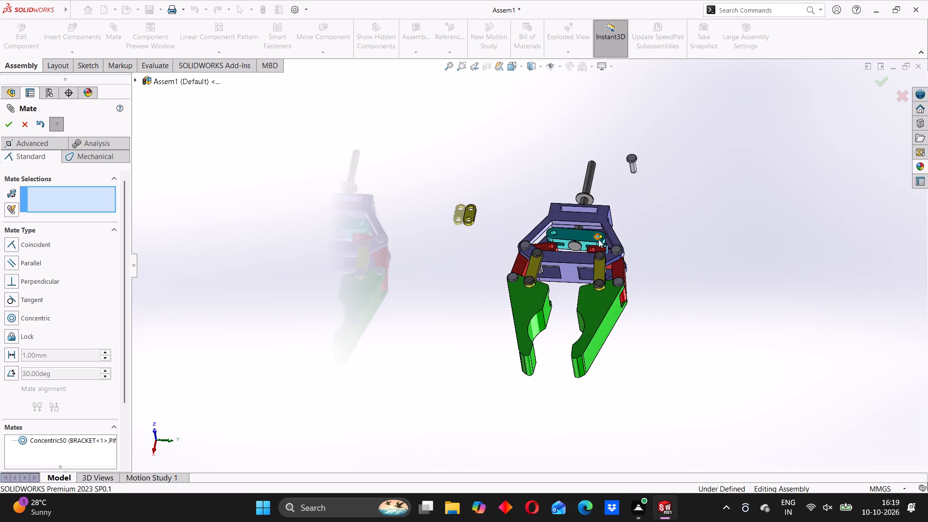
Reposition the loose yellow CONNECTOR<1> beside the bracket's base, near the loose pin, and finish mating.
scroll(598, 239, "down", 2)
middle_click_drag(609, 259, 556, 335)
left_click_drag(510, 144, 531, 165)
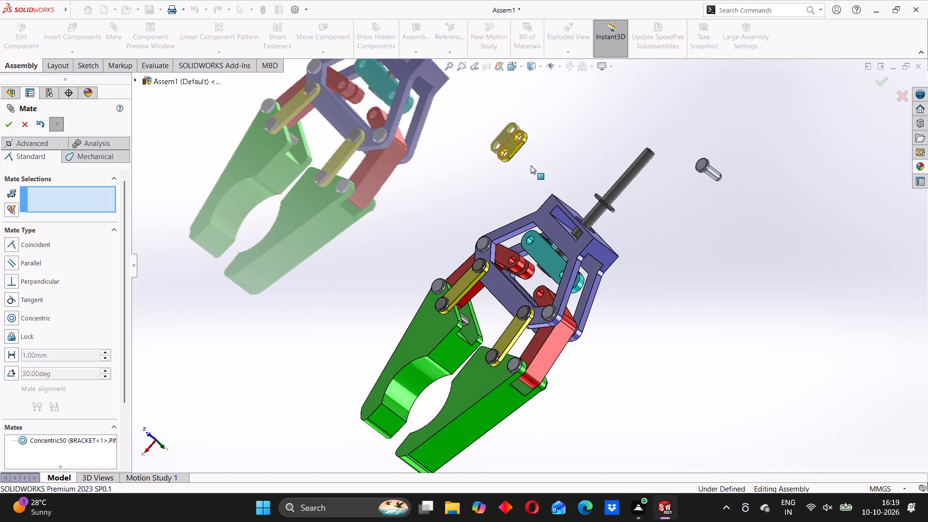
left_click_drag(531, 165, 658, 268)
left_click(666, 217)
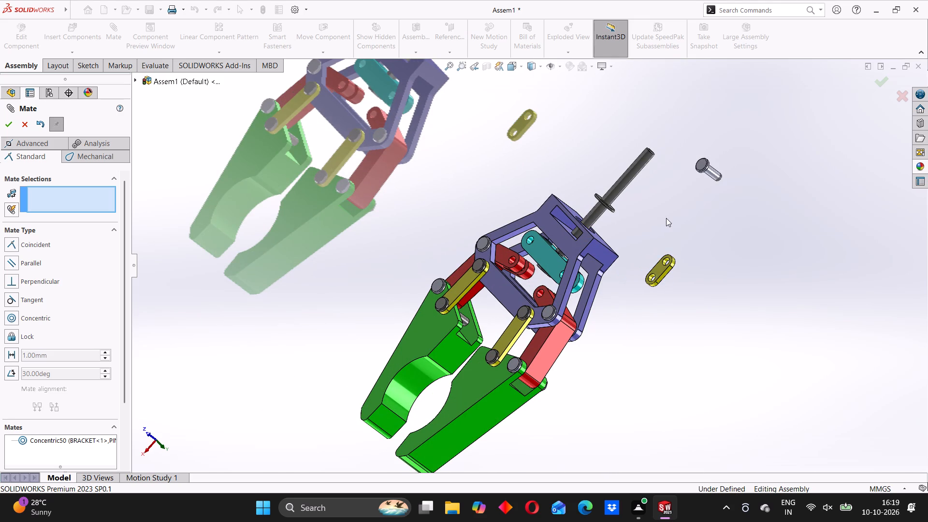
left_click_drag(661, 270, 681, 242, "ctrl")
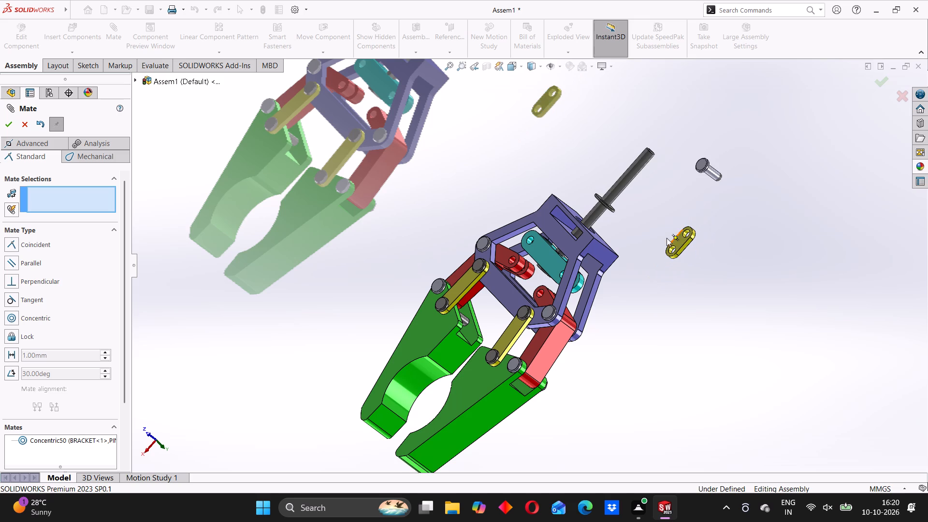
left_click(8, 123)
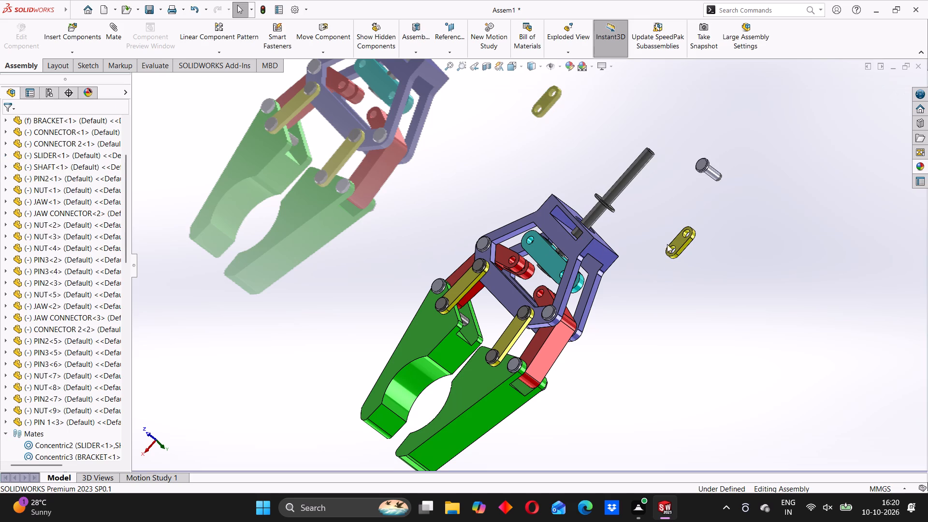
Copy the loose yellow CONNECTOR<1>, placing the copy between it and the loose pin.
left_click_drag(678, 240, 727, 207, "ctrl")
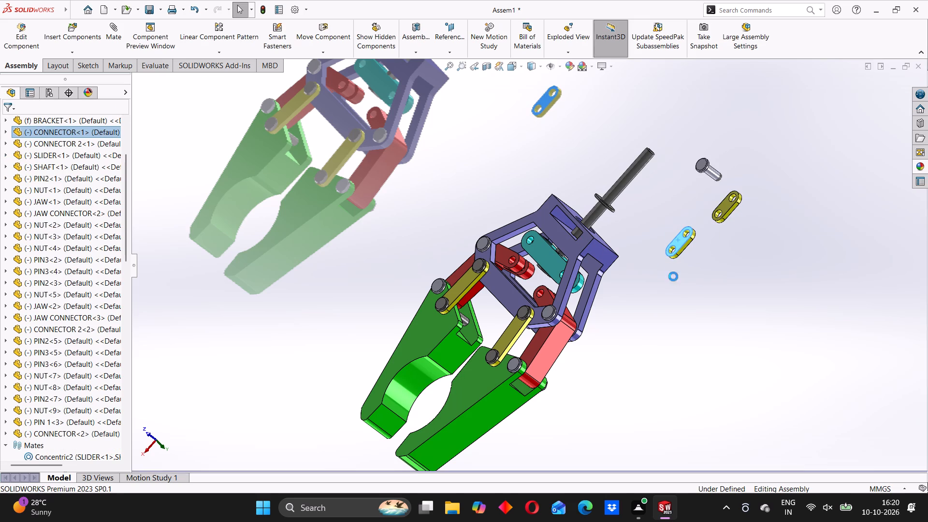
scroll(653, 268, "down", 2)
middle_click_drag(648, 266, 671, 248)
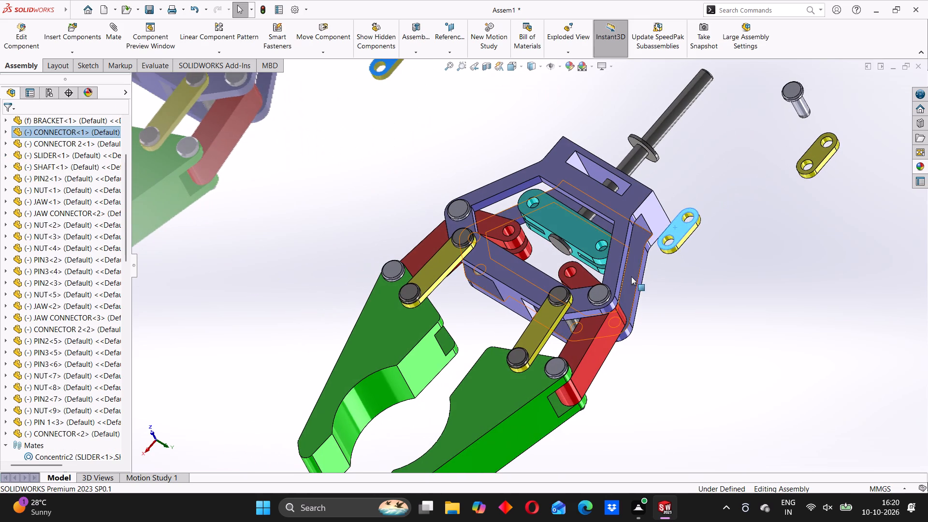
left_click(631, 276)
left_click(701, 321)
Add a concentric mate between the slider's slotted-end hole nearest JAW CONNECTOR<3> and one hole of the loose yellow CONNECTOR<2>.
middle_click_drag(699, 320, 647, 300)
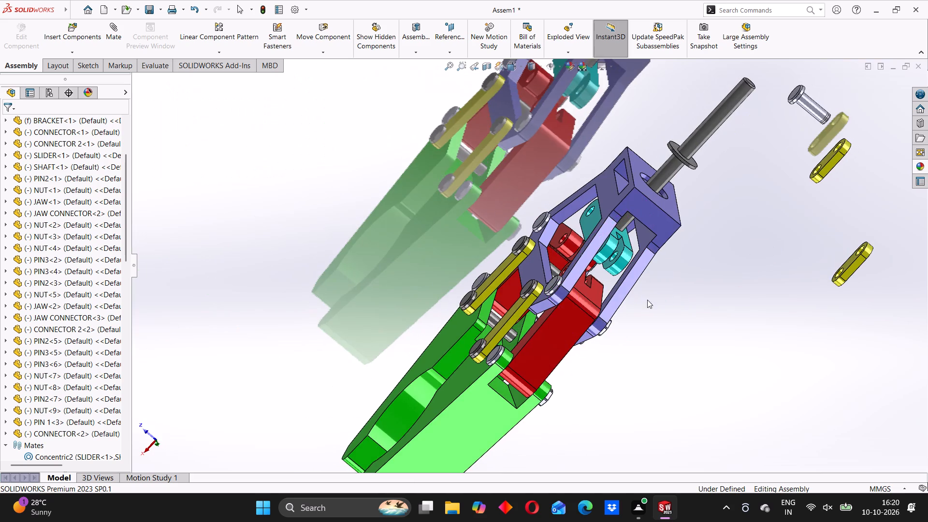
scroll(758, 298, "up", 3)
middle_click_drag(698, 288, 718, 373)
scroll(681, 232, "down", 6)
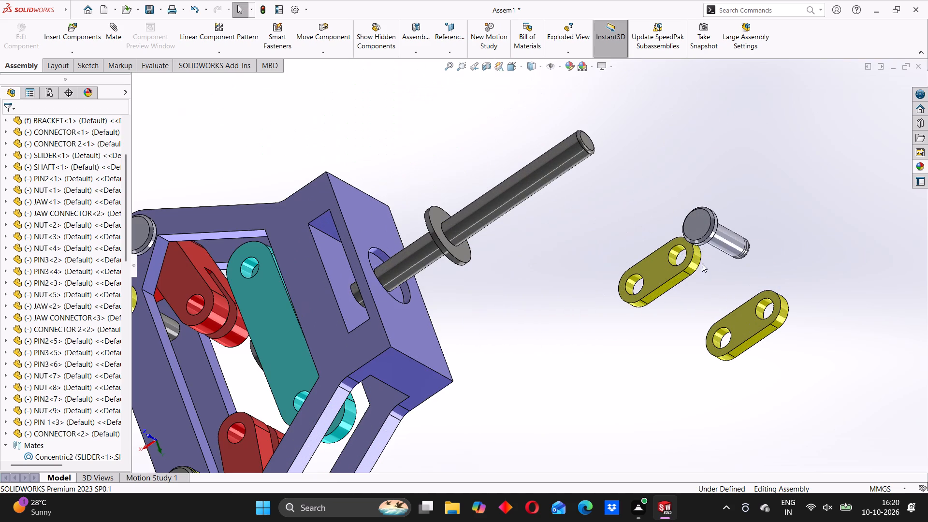
left_click(672, 249)
left_click(611, 234)
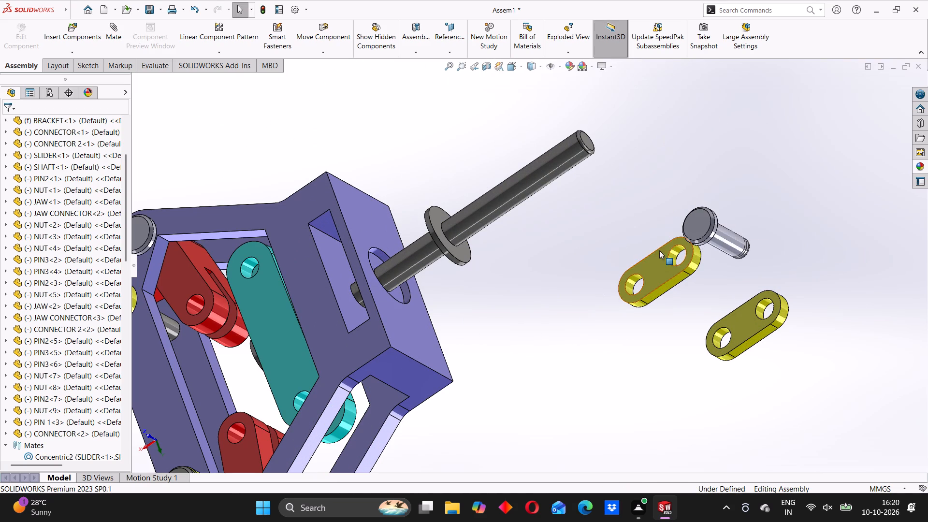
left_click(676, 252)
scroll(204, 311, "up", 3)
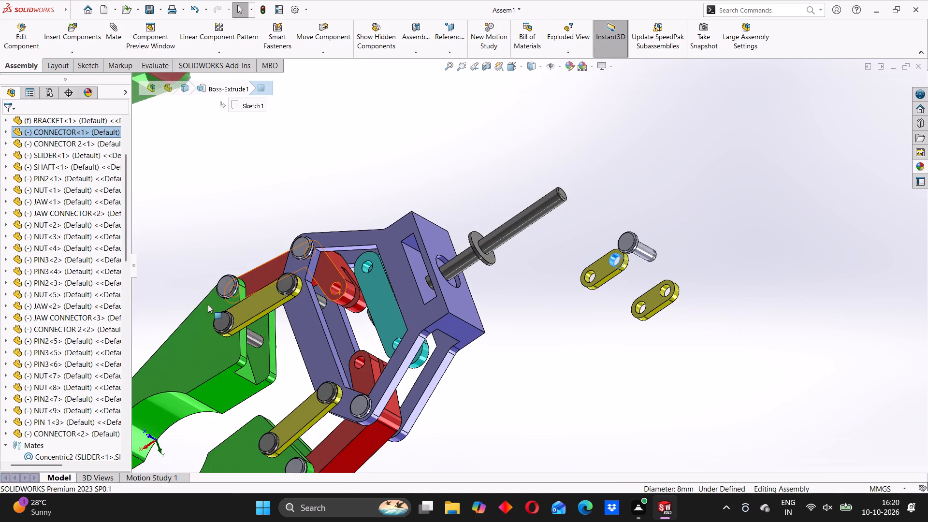
middle_click_drag(258, 336, 261, 238)
scroll(405, 293, "down", 6)
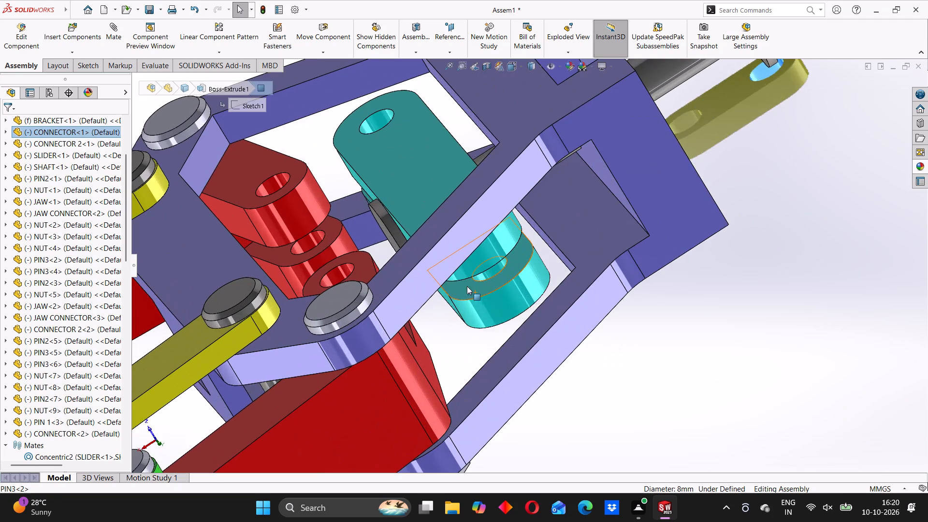
middle_click_drag(486, 305, 467, 258)
scroll(500, 276, "down", 5)
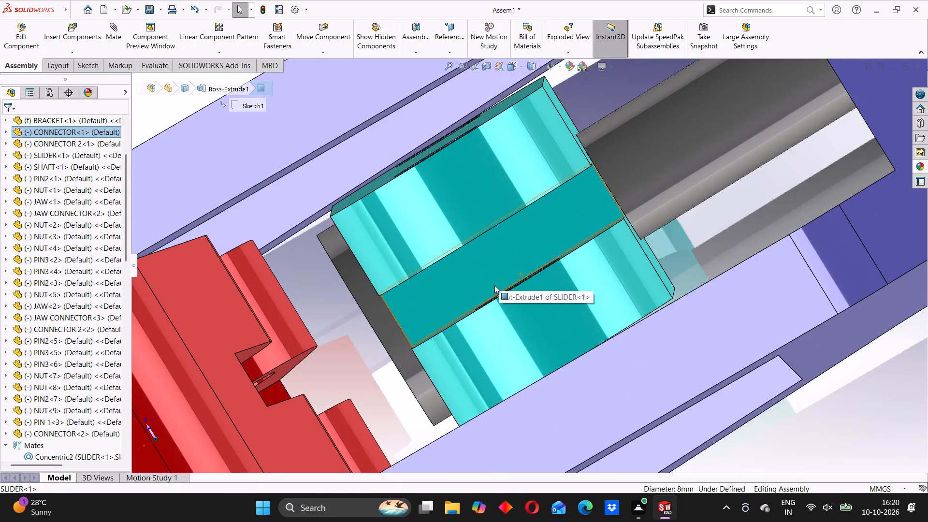
middle_click_drag(496, 292, 509, 312)
left_click(539, 319)
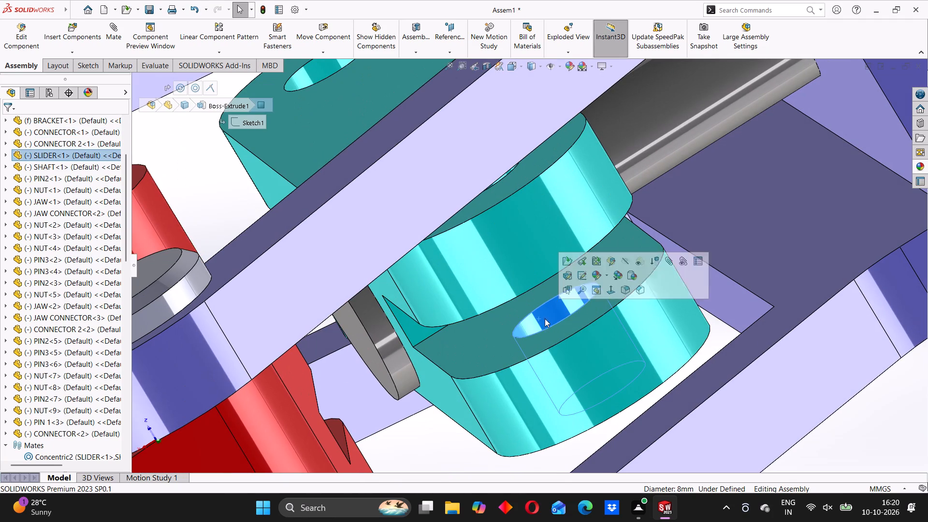
left_click(667, 261)
scroll(716, 320, "up", 4)
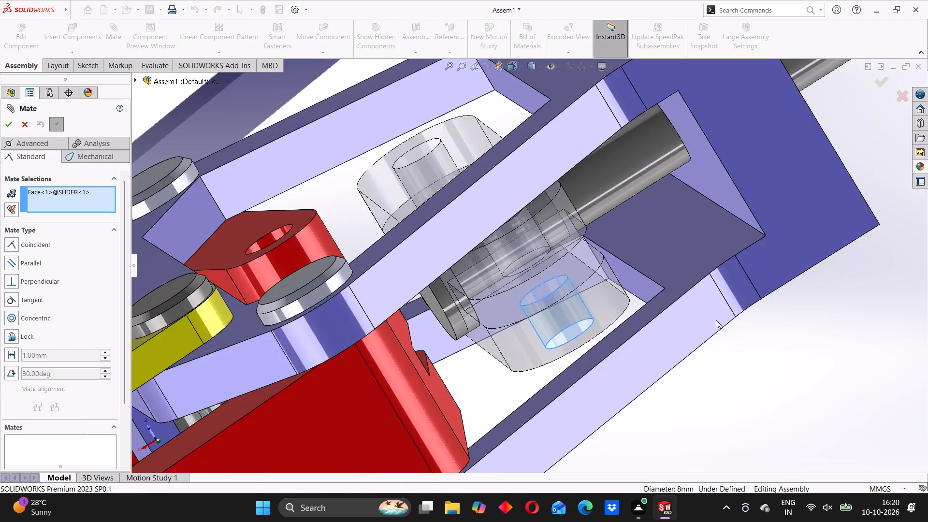
scroll(716, 320, "up", 5)
scroll(885, 453, "up", 3)
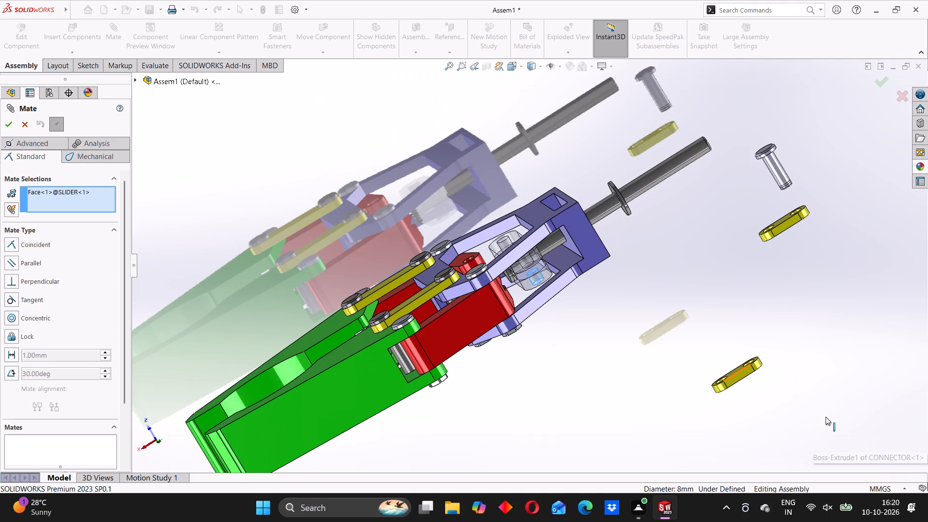
scroll(787, 219, "down", 6)
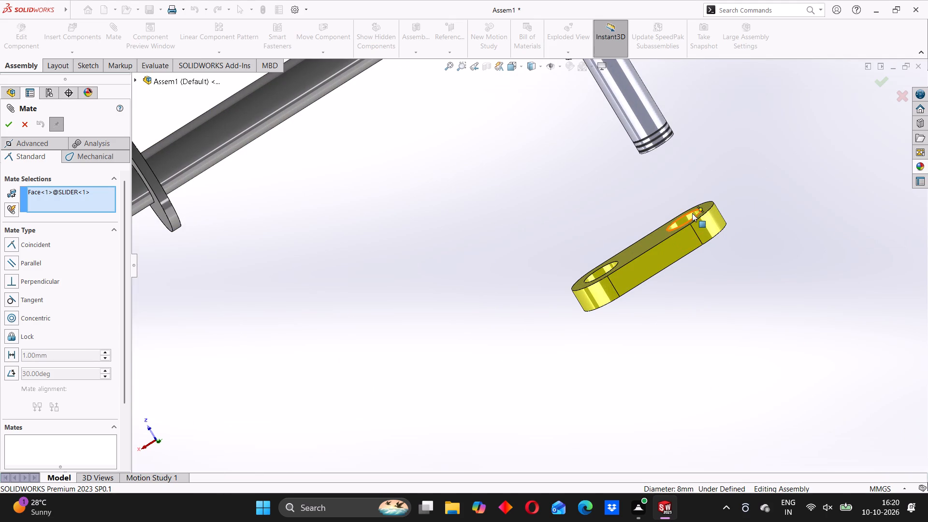
left_click(691, 216)
scroll(392, 305, "up", 4)
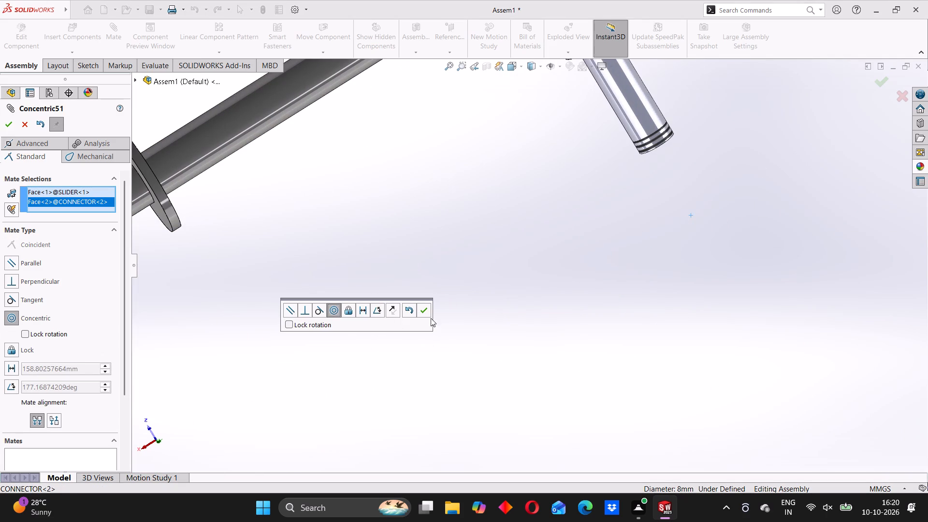
left_click(425, 310)
Swing the yellow CONNECTOR<2> about the slider hole so its free end points toward the slot in JAW CONNECTOR<3>.
scroll(370, 342, "up", 7)
middle_click_drag(377, 333, 360, 354)
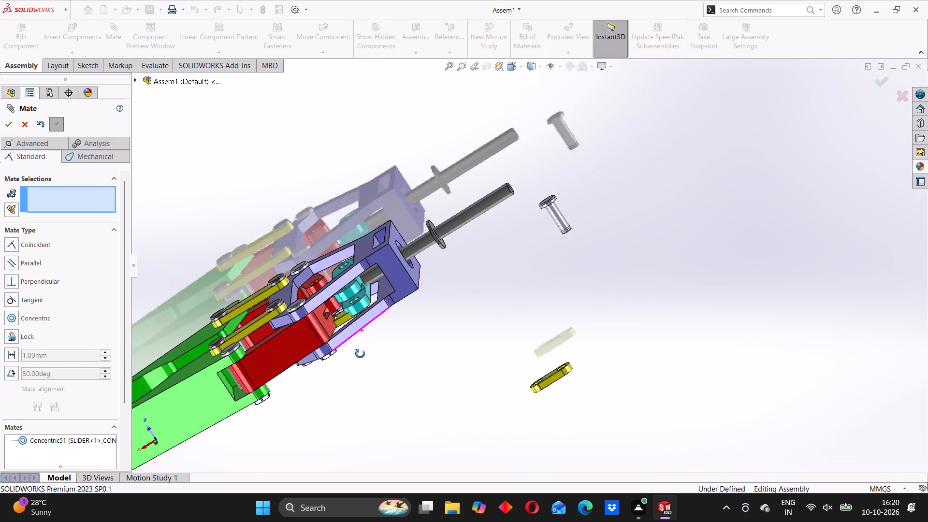
middle_click_drag(360, 354, 354, 362)
left_click_drag(346, 317, 342, 306)
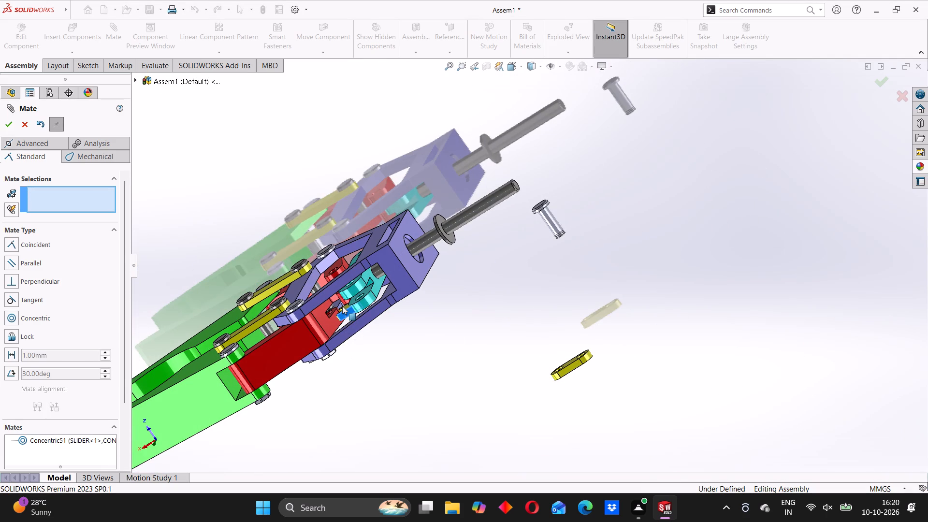
left_click_drag(342, 306, 341, 301)
Add a centered width mate placing the two flat faces of CONNECTOR<2> between the slider's slot walls.
scroll(341, 301, "down", 6)
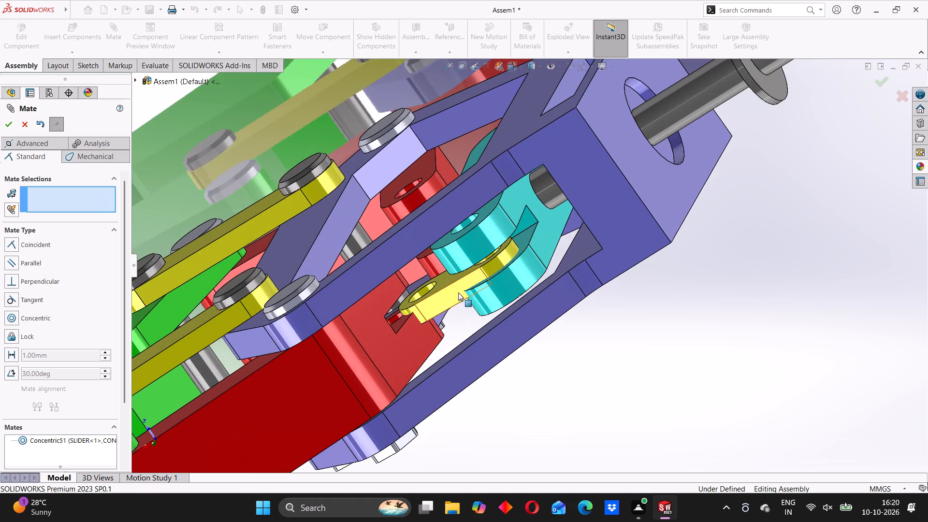
middle_click_drag(458, 292, 448, 273)
scroll(446, 291, "down", 3)
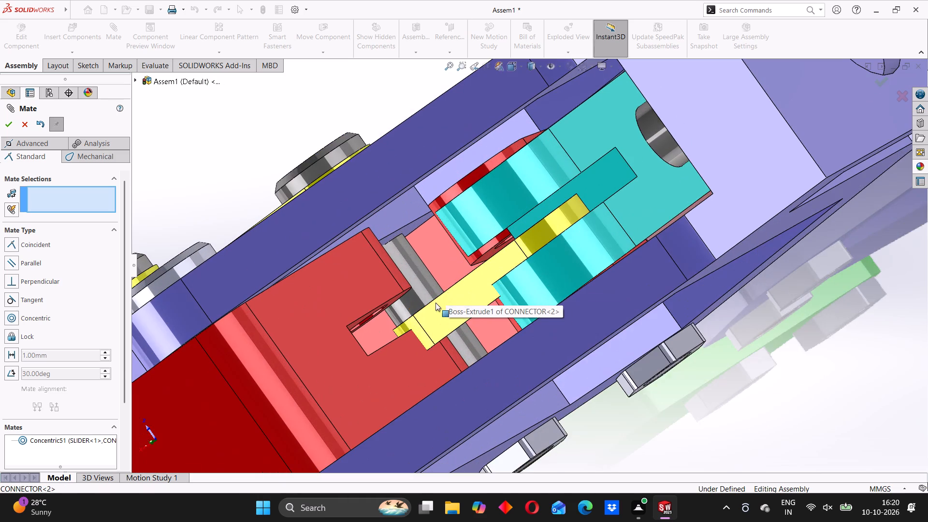
middle_click_drag(435, 310, 446, 312)
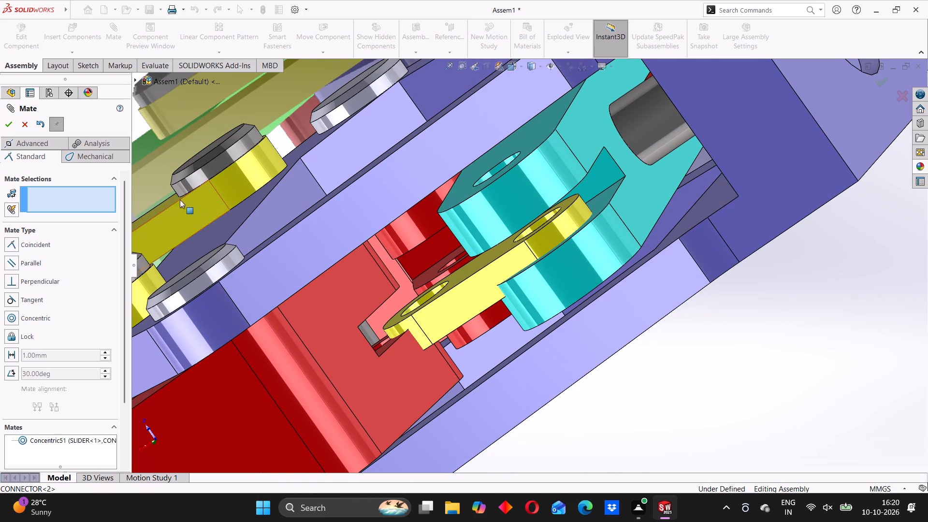
left_click(37, 145)
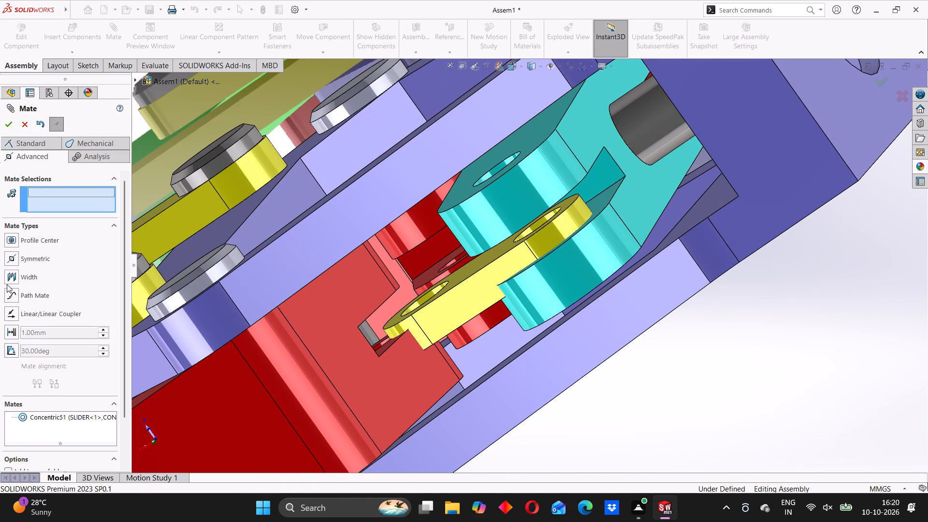
left_click(10, 280)
scroll(521, 231, "down", 3)
middle_click_drag(522, 231, 507, 222)
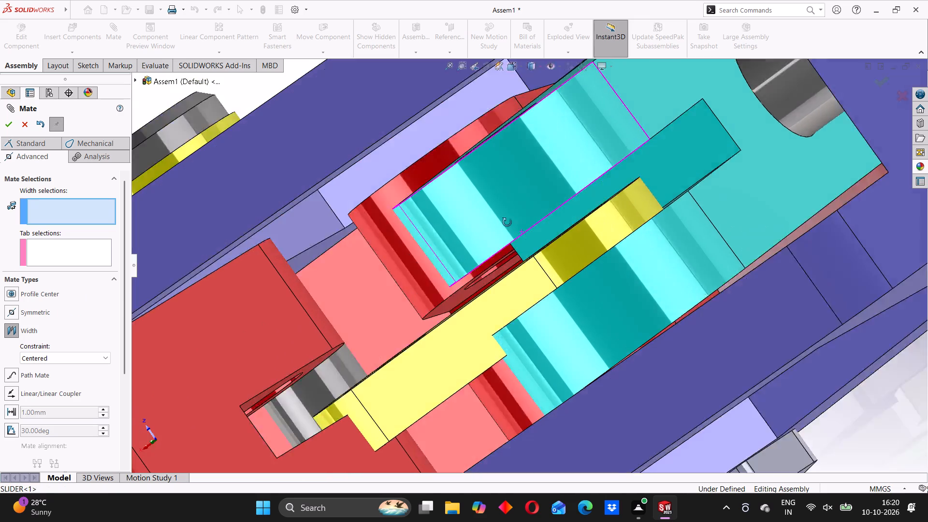
middle_click_drag(507, 222, 499, 217)
left_click(650, 165)
middle_click_drag(615, 211, 631, 233)
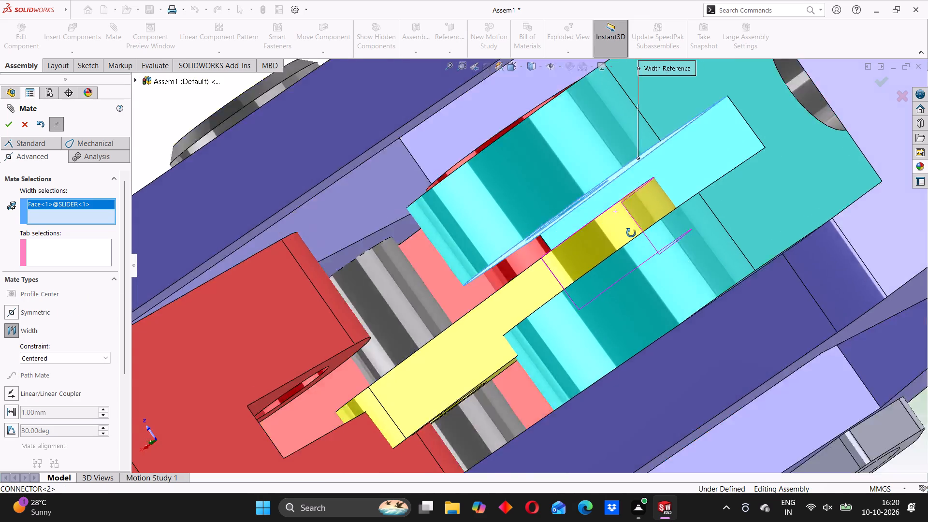
middle_click_drag(631, 233, 642, 242)
left_click(662, 176)
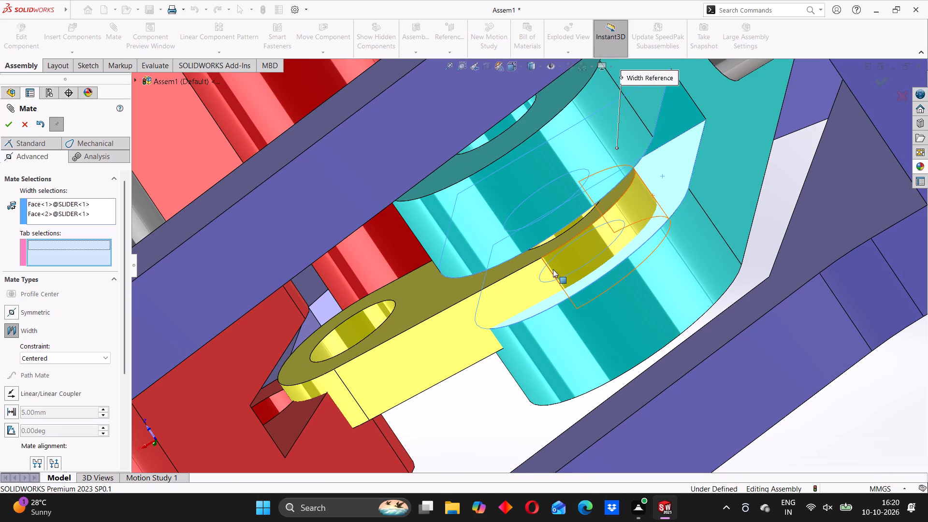
scroll(492, 303, "up", 1)
left_click(462, 291)
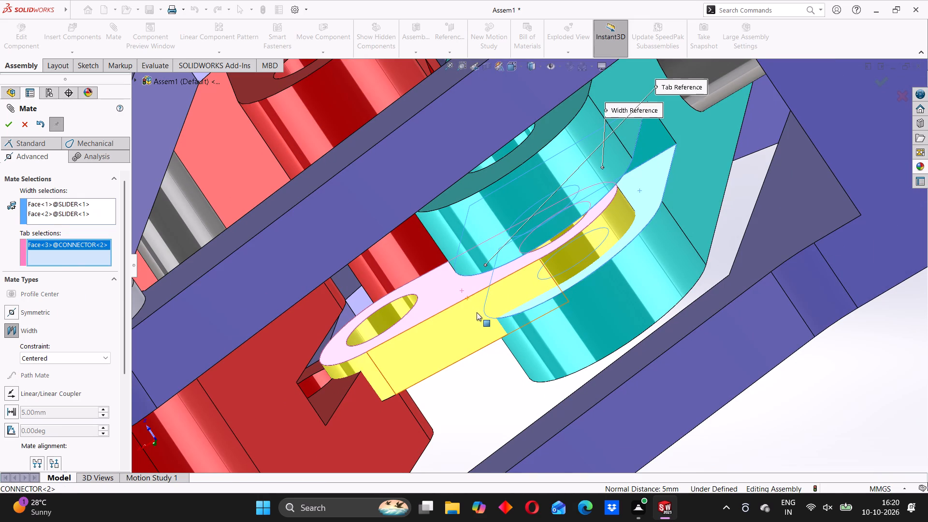
right_click_drag(475, 317, 464, 304)
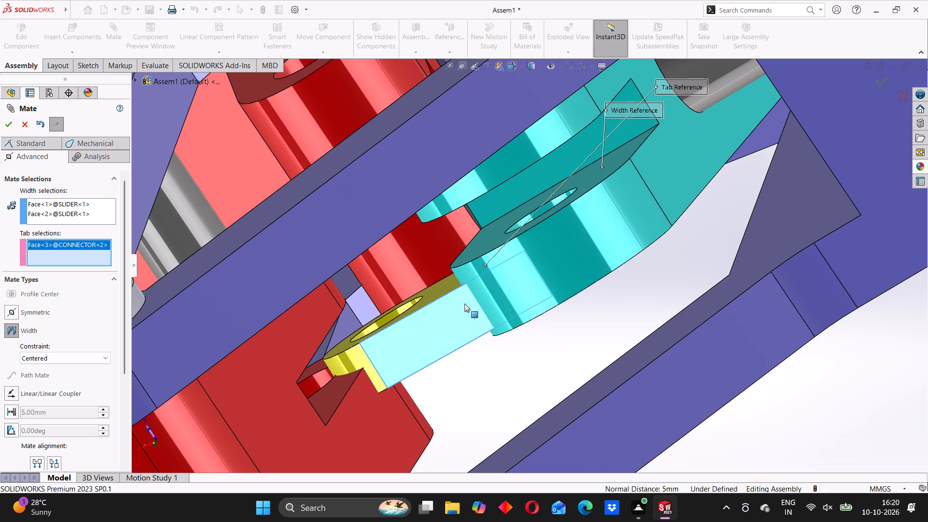
right_click_drag(464, 304, 470, 342)
scroll(478, 357, "up", 2)
middle_click_drag(477, 371, 485, 335)
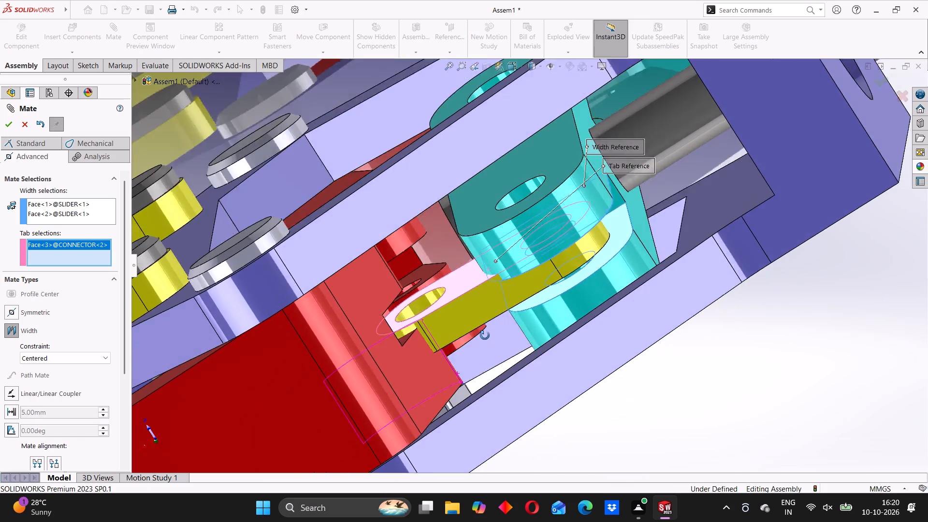
middle_click_drag(485, 335, 488, 278)
middle_click_drag(549, 265, 536, 291)
middle_click_drag(536, 293, 522, 216)
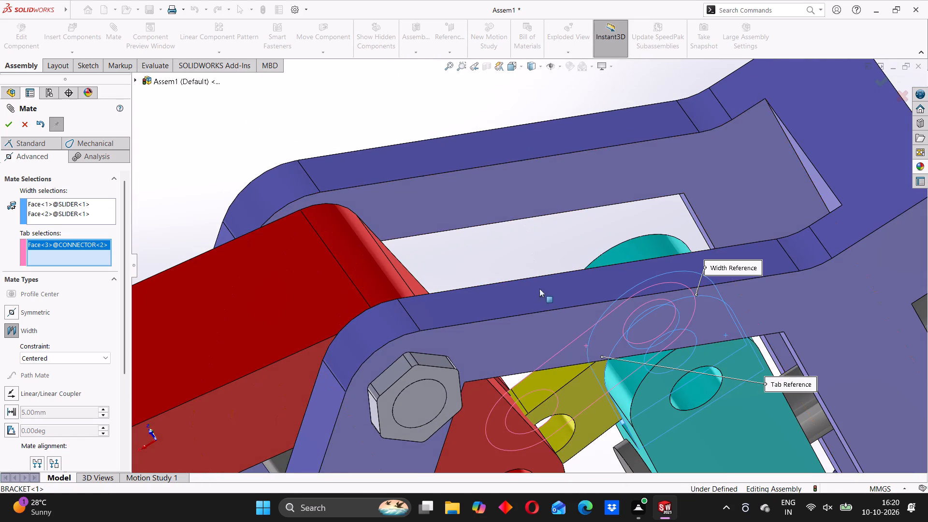
left_click(583, 397)
middle_click_drag(570, 264, 571, 269)
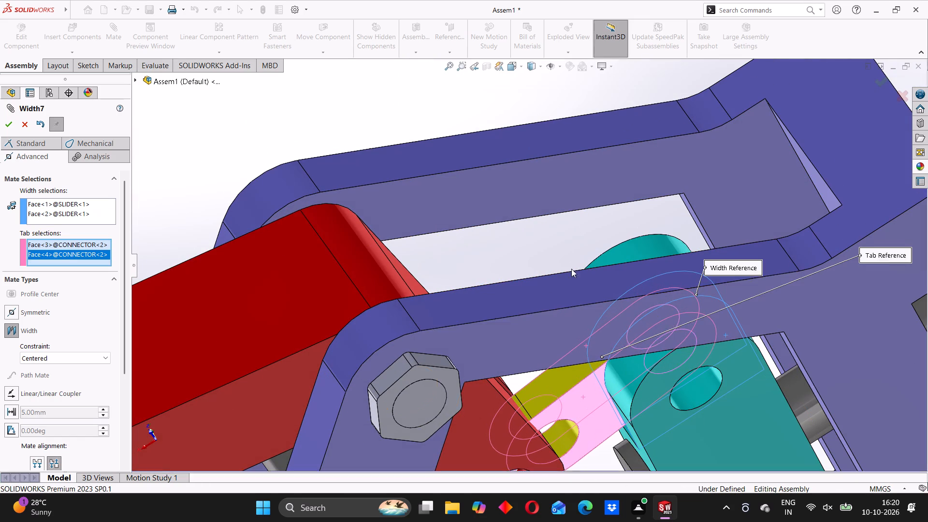
middle_click_drag(571, 269, 584, 371)
scroll(589, 319, "up", 2)
scroll(545, 299, "up", 3)
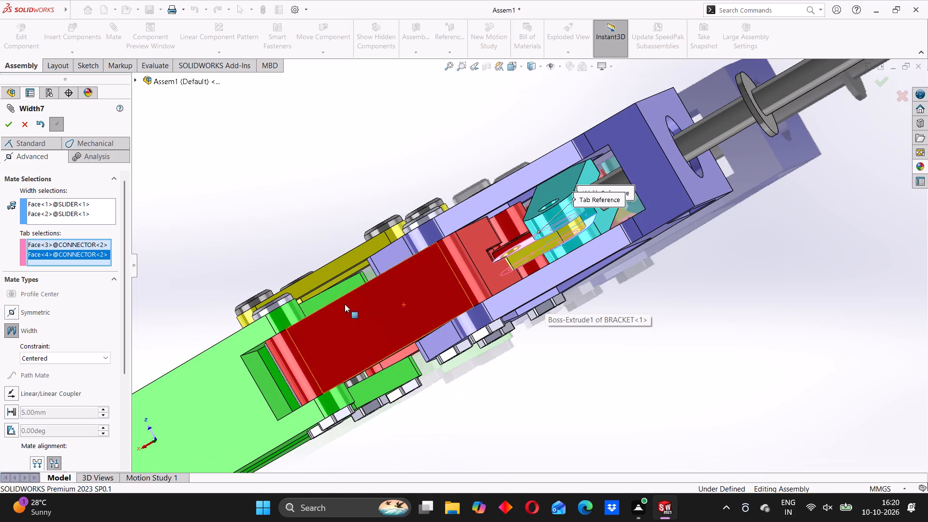
left_click(9, 120)
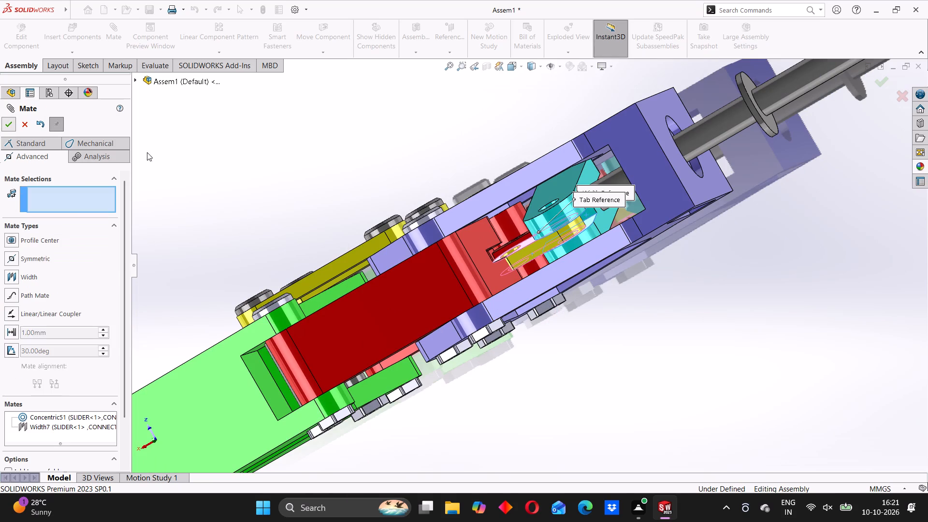
Move CONNECTOR<2> within the slider's slot to line its free end up with the slot in JAW CONNECTOR<3>.
scroll(572, 234, "down", 3)
middle_click_drag(551, 246, 531, 274)
left_click_drag(512, 259, 490, 248)
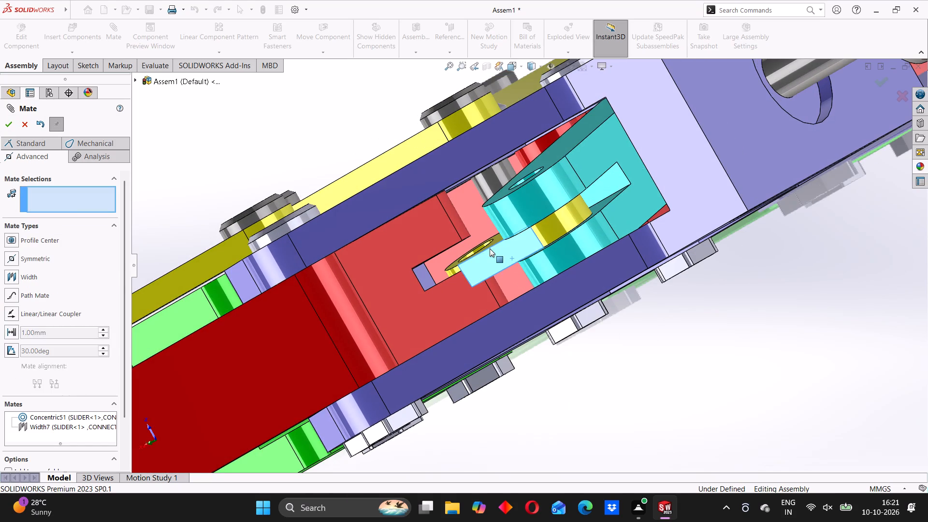
left_click_drag(490, 248, 480, 232)
Add a centered width mate placing the two flat faces of CONNECTOR<2> between the slot walls of JAW CONNECTOR<3>.
scroll(462, 243, "down", 2)
scroll(433, 269, "up", 2)
middle_click_drag(435, 295, 432, 298)
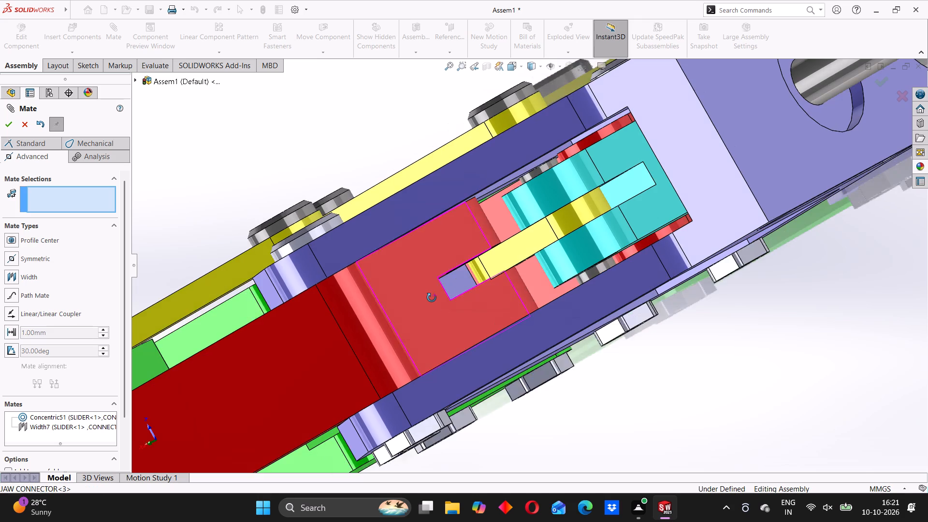
middle_click_drag(432, 298, 415, 301)
left_click(10, 273)
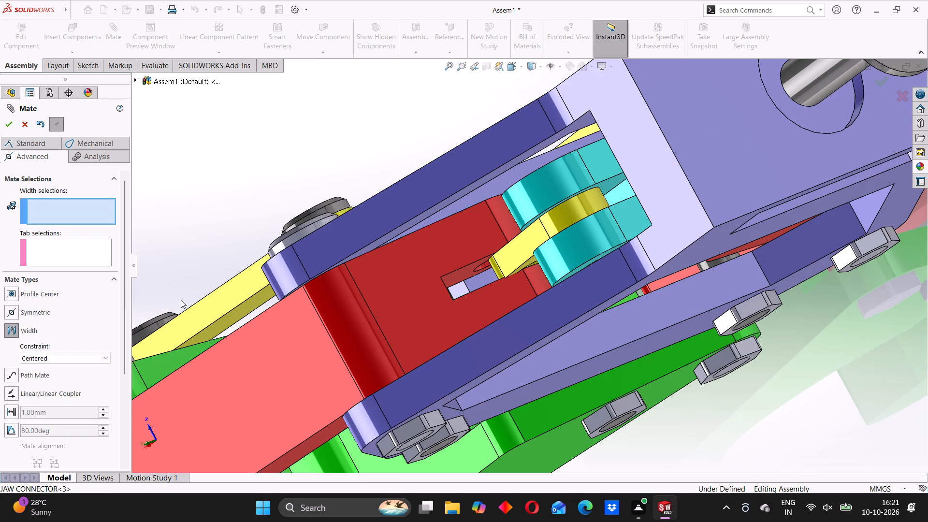
scroll(468, 264, "down", 6)
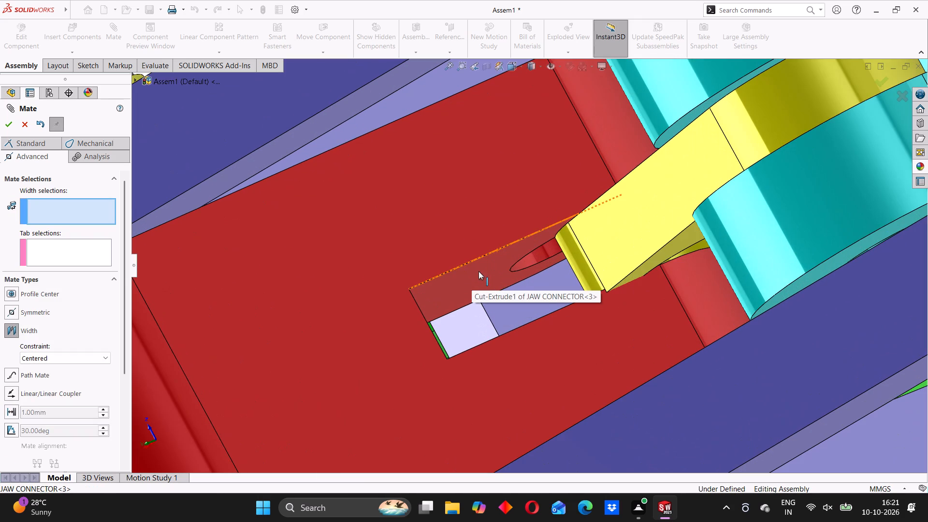
left_click(478, 271)
middle_click_drag(497, 297, 529, 345)
scroll(621, 335, "up", 7)
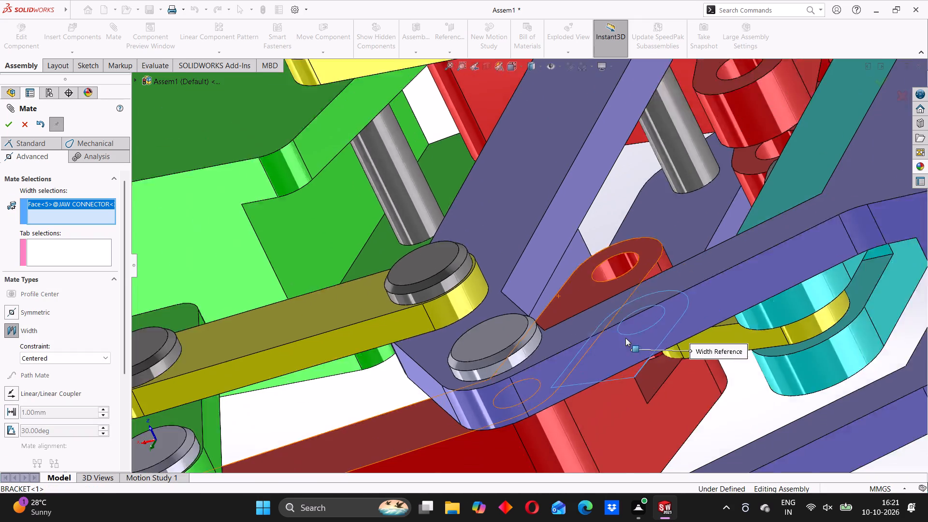
left_click(618, 340)
middle_click_drag(665, 350, 664, 333)
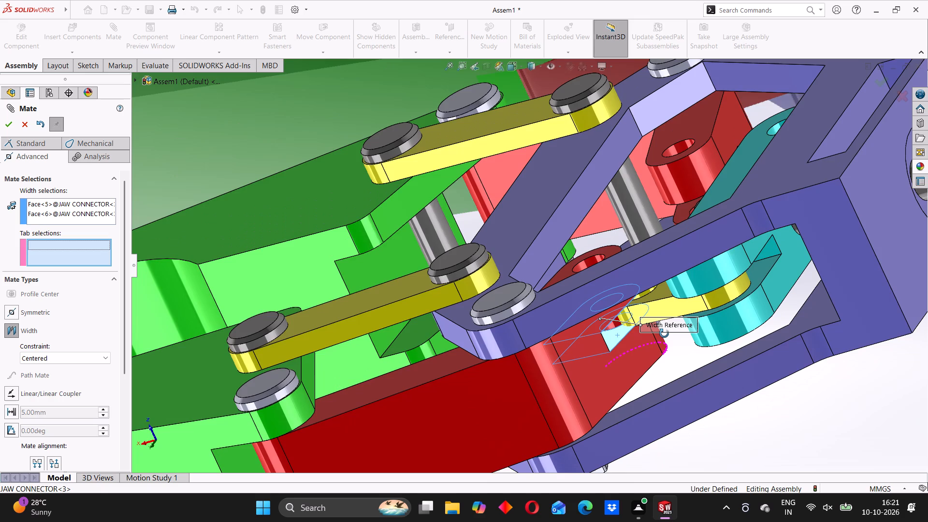
middle_click_drag(664, 333, 666, 318)
left_click(660, 289)
middle_click_drag(677, 335, 677, 305)
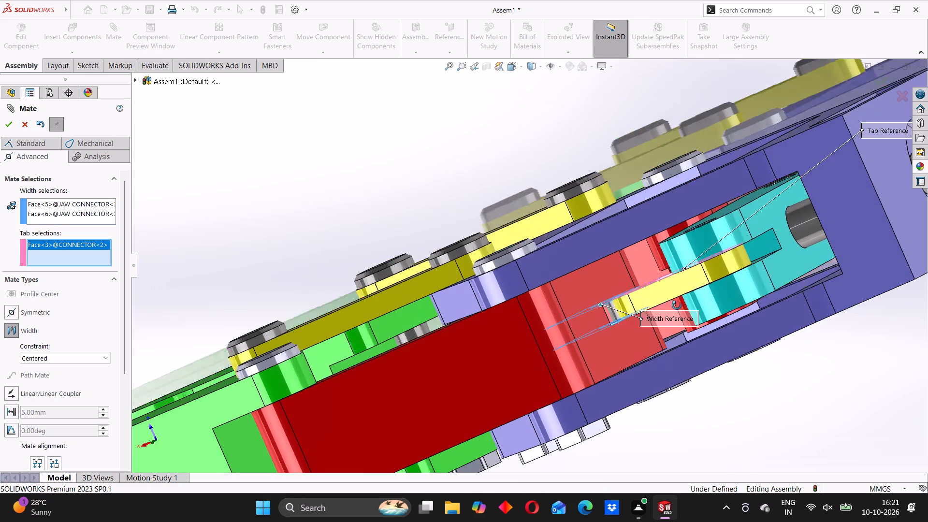
middle_click_drag(677, 305, 672, 289)
left_click(667, 293)
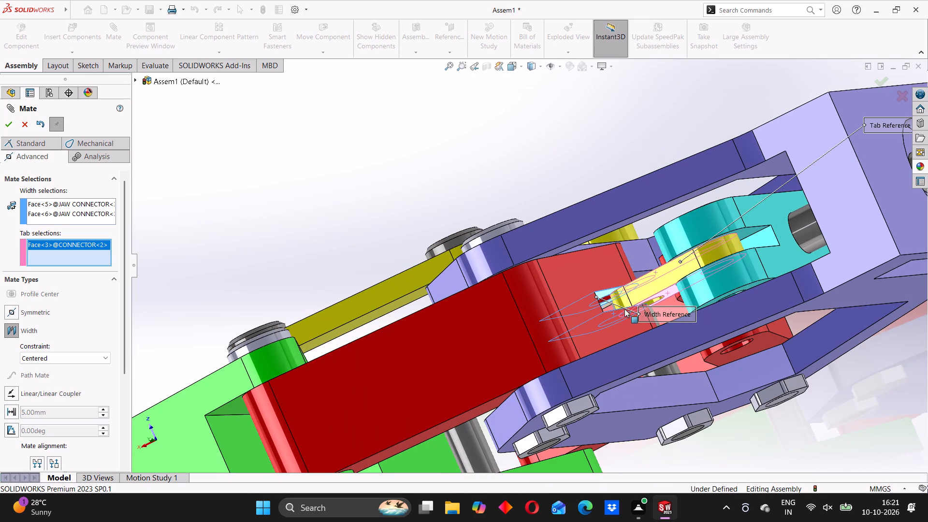
left_click(6, 123)
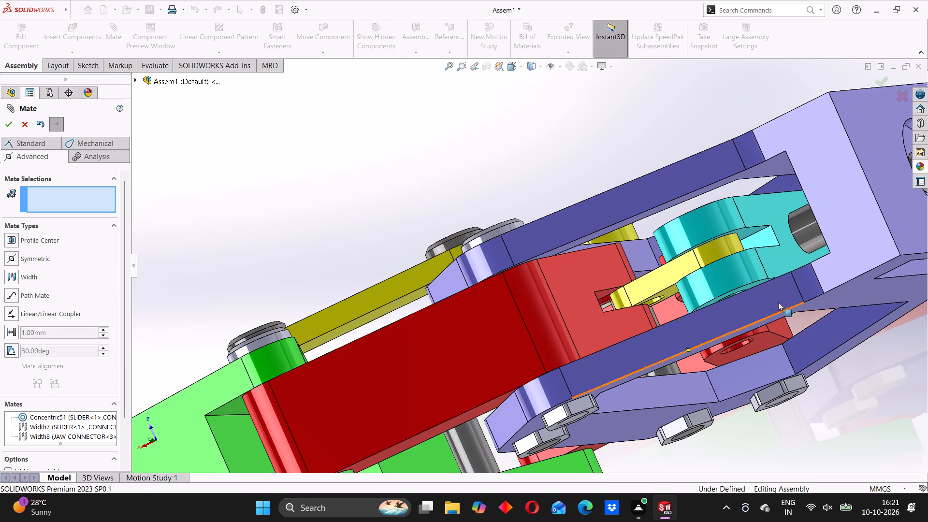
Add a concentric mate between the slotted-end hole of JAW CONNECTOR<3> and the free hole of the yellow CONNECTOR<2>.
scroll(608, 269, "down", 2)
middle_click_drag(661, 287, 687, 452)
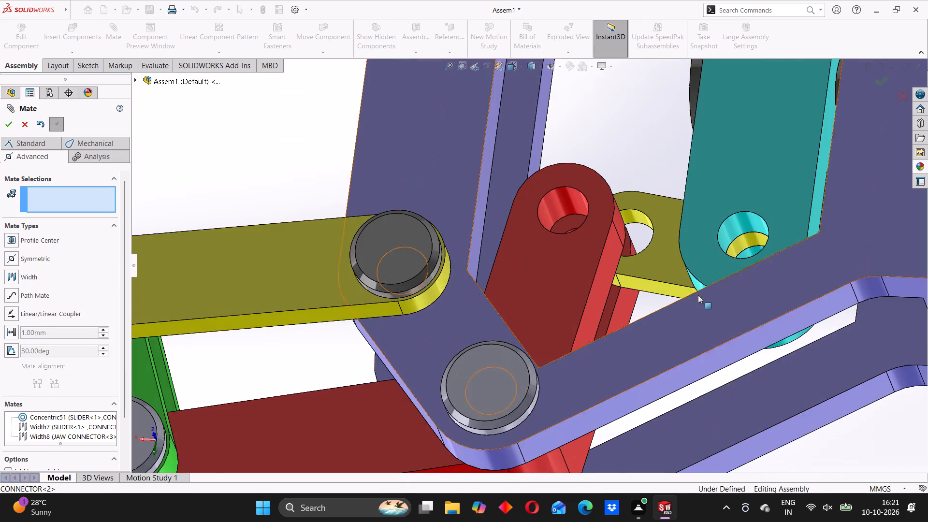
scroll(617, 244, "down", 3)
left_click(500, 164)
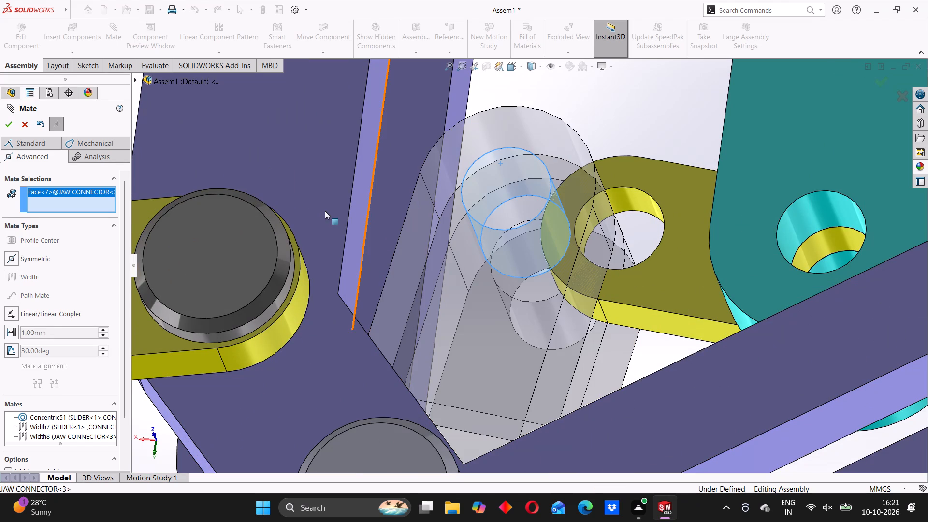
left_click(14, 141)
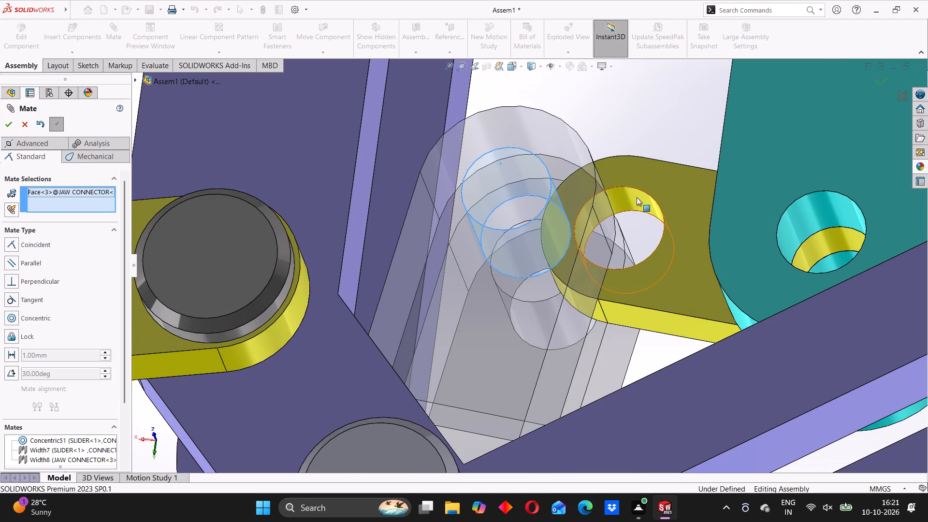
left_click(637, 197)
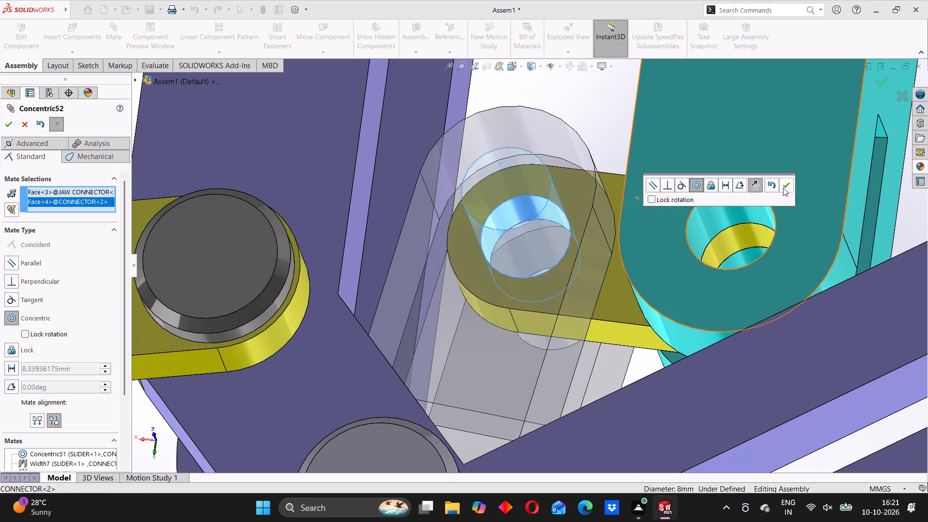
left_click(786, 183)
Move the slider back and forth along the shaft direction to test how it drives JAW CONNECTOR<3> and its jaw.
scroll(663, 221, "up", 4)
left_click_drag(635, 232, 620, 196)
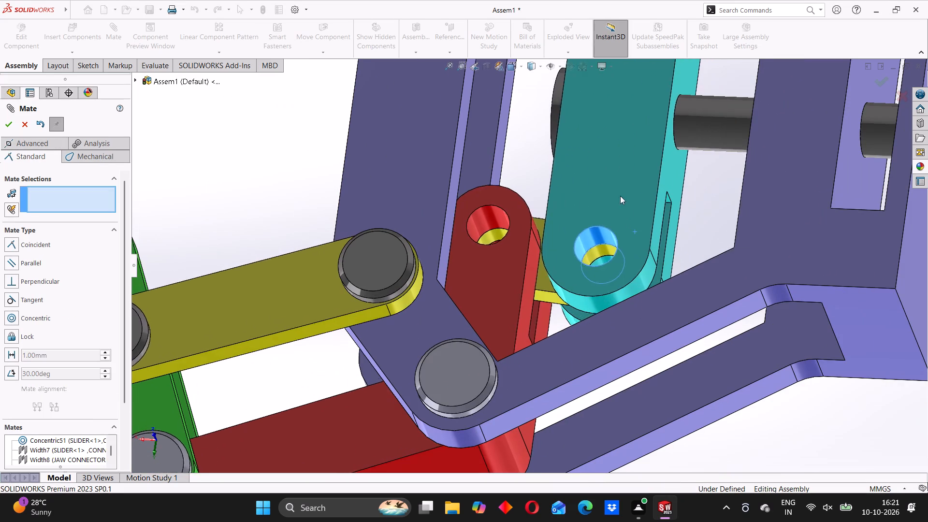
left_click_drag(620, 196, 652, 204)
scroll(651, 203, "up", 7)
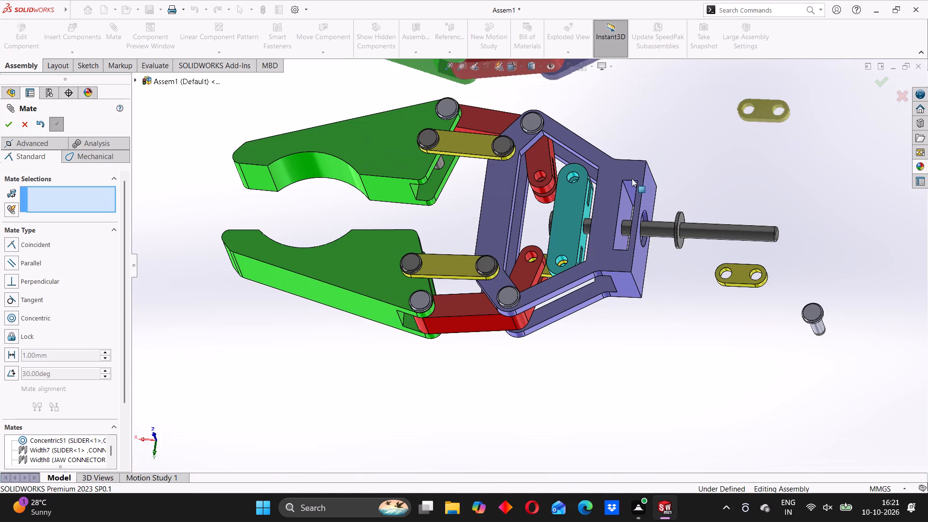
left_click_drag(562, 218, 527, 209)
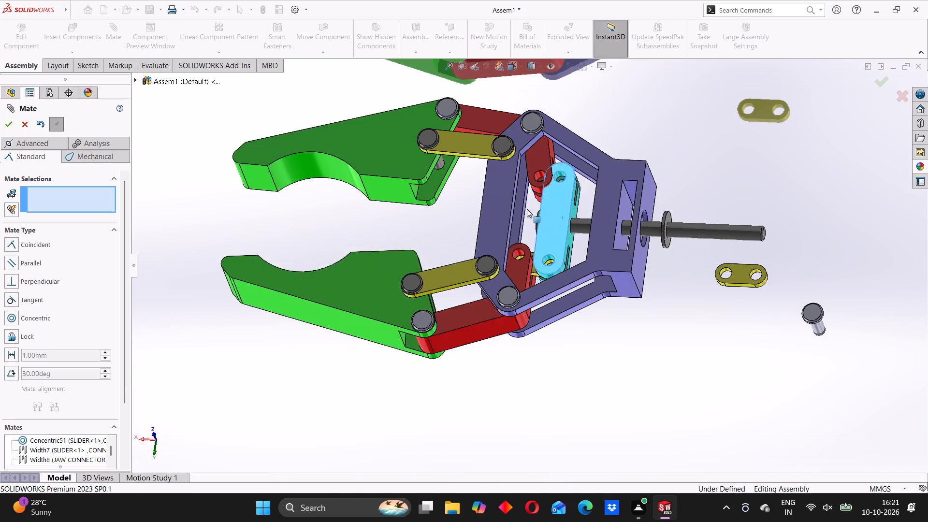
left_click_drag(527, 209, 535, 212)
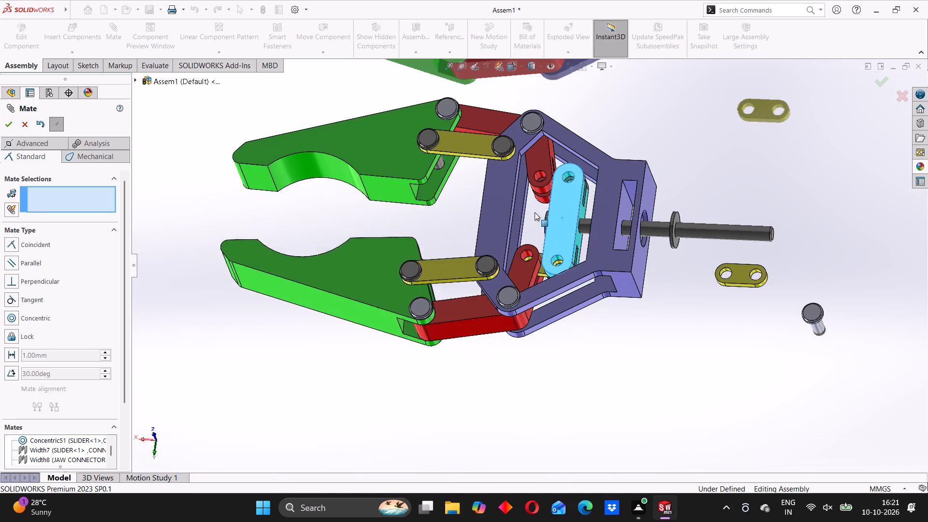
left_click_drag(535, 212, 580, 252)
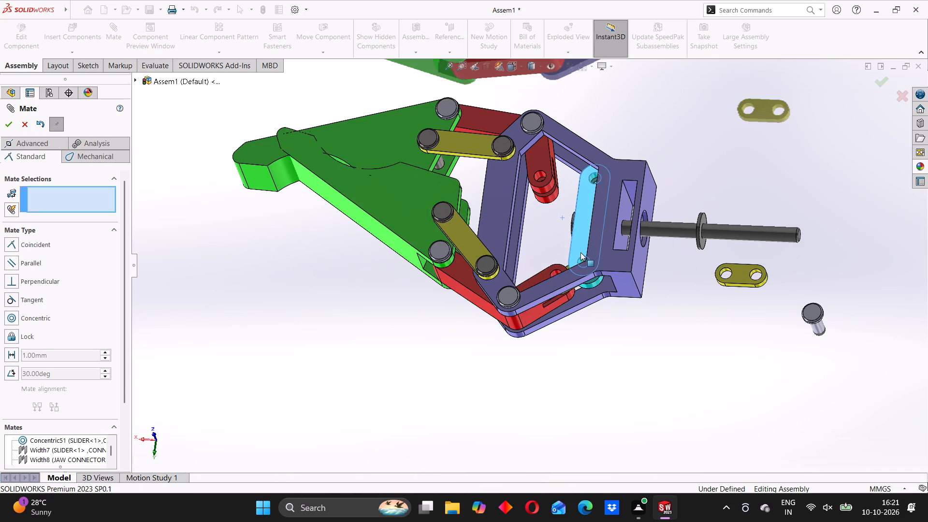
left_click_drag(580, 252, 535, 234)
scroll(535, 234, "down", 1)
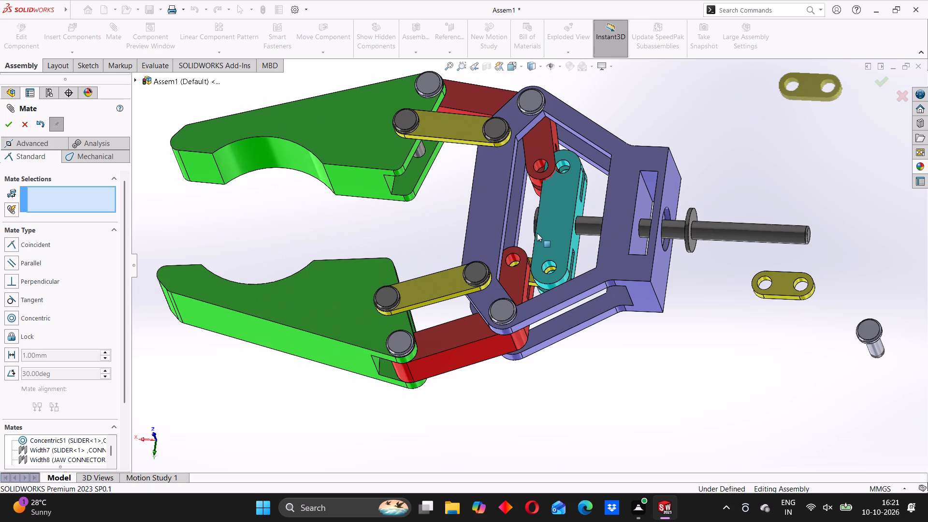
left_click_drag(537, 233, 561, 249)
Finish mating and make three copies of the loose PIN 1<3>, placing them in the empty space beside it.
scroll(854, 334, "down", 2)
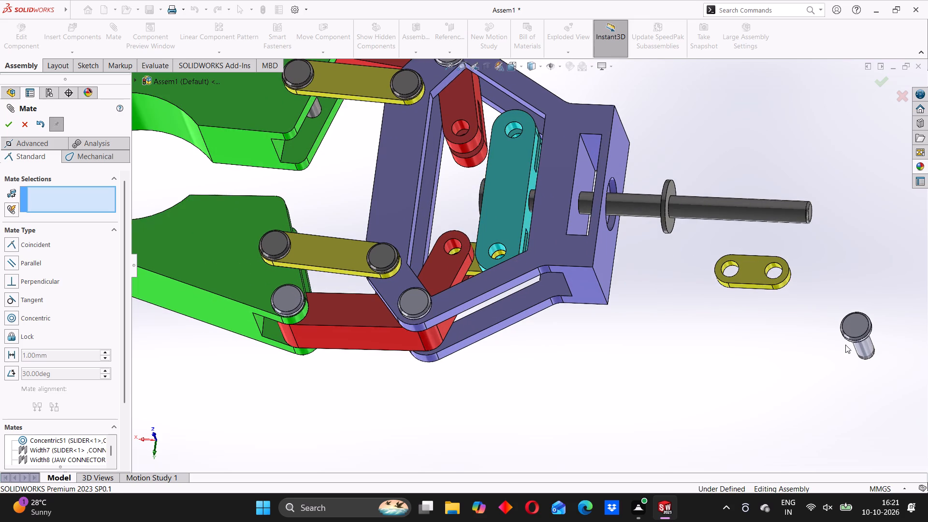
middle_click_drag(841, 352, 839, 341)
scroll(833, 340, "up", 3)
scroll(689, 328, "up", 2)
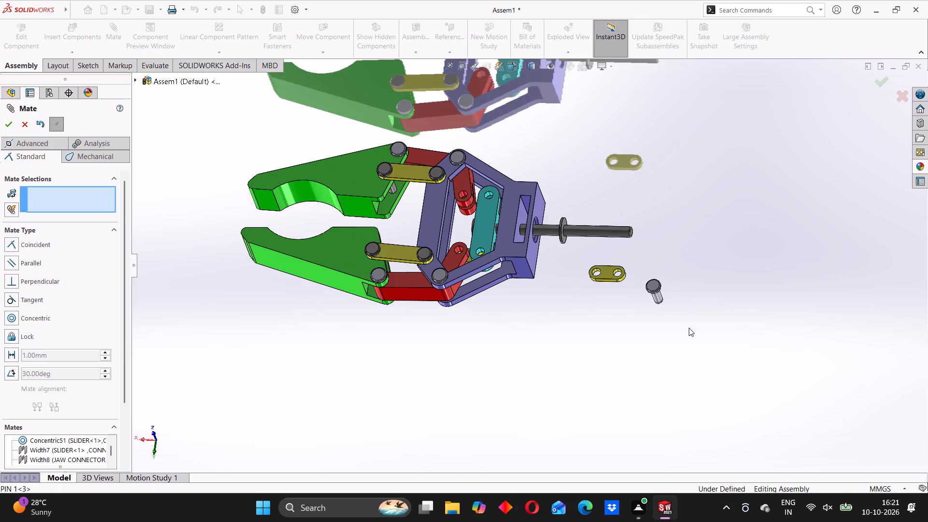
middle_click_drag(616, 325, 616, 342)
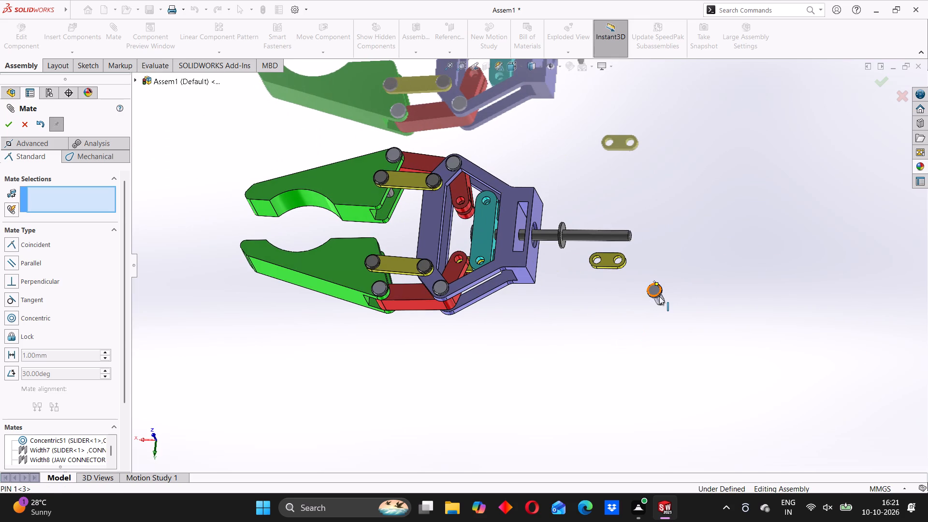
left_click_drag(661, 300, 688, 264, "ctrl")
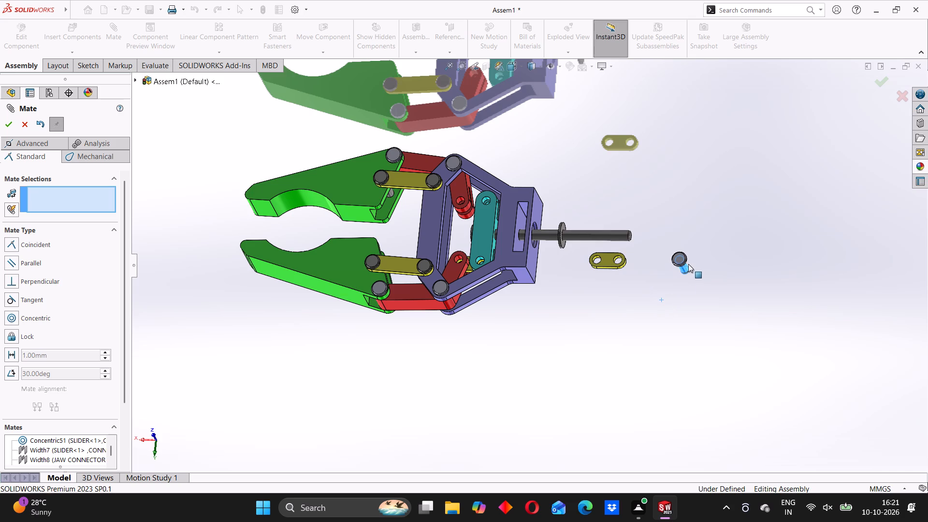
left_click_drag(688, 264, 670, 285, "ctrl")
left_click(12, 120)
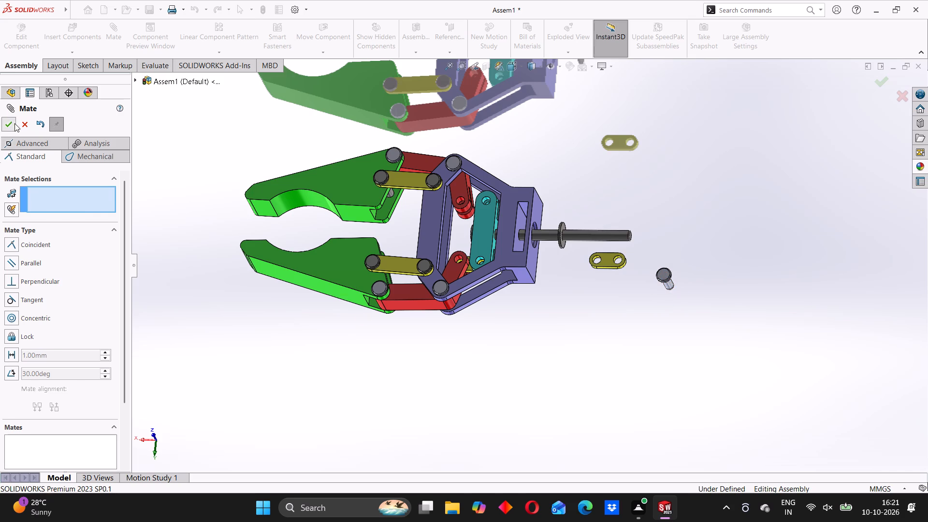
scroll(632, 261, "down", 2)
left_click_drag(666, 295, 694, 246, "ctrl")
left_click_drag(661, 280, 674, 255, "ctrl")
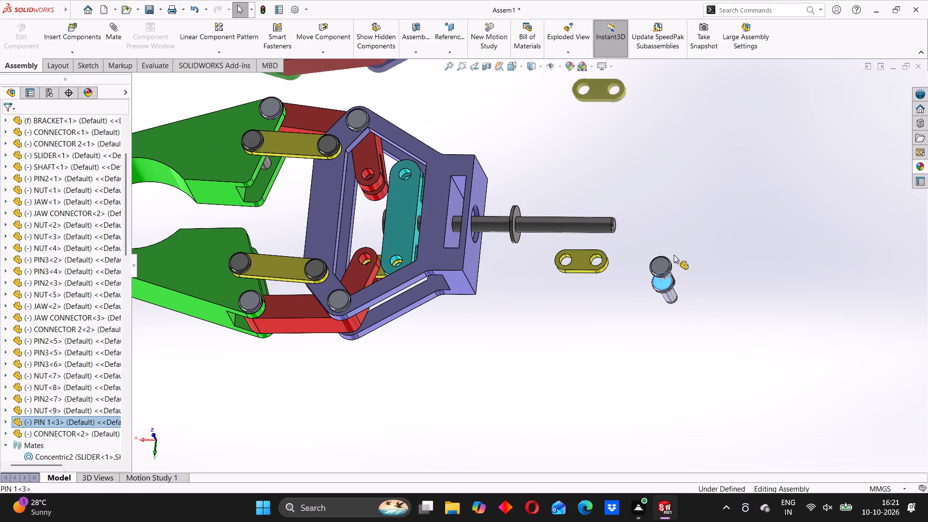
left_click_drag(674, 255, 689, 232, "ctrl")
left_click_drag(686, 227, 731, 176, "ctrl")
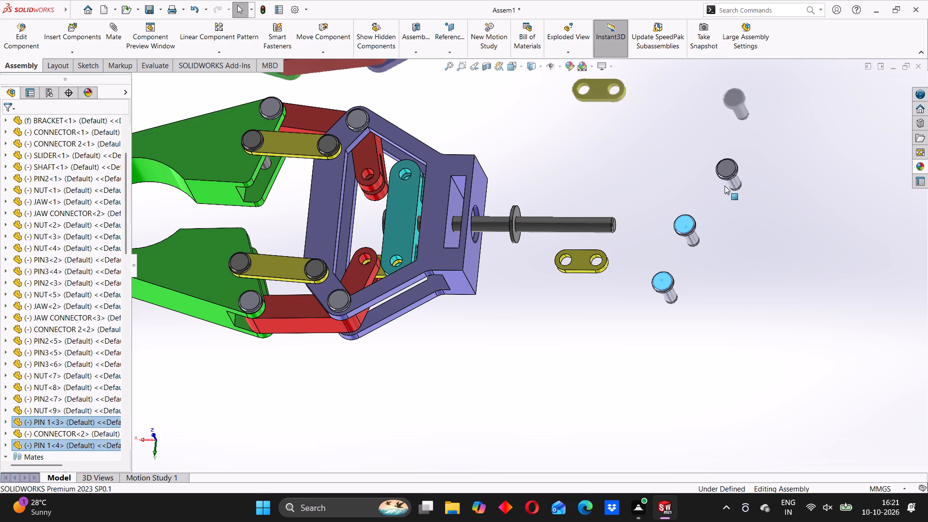
left_click_drag(684, 222, 672, 187, "ctrl")
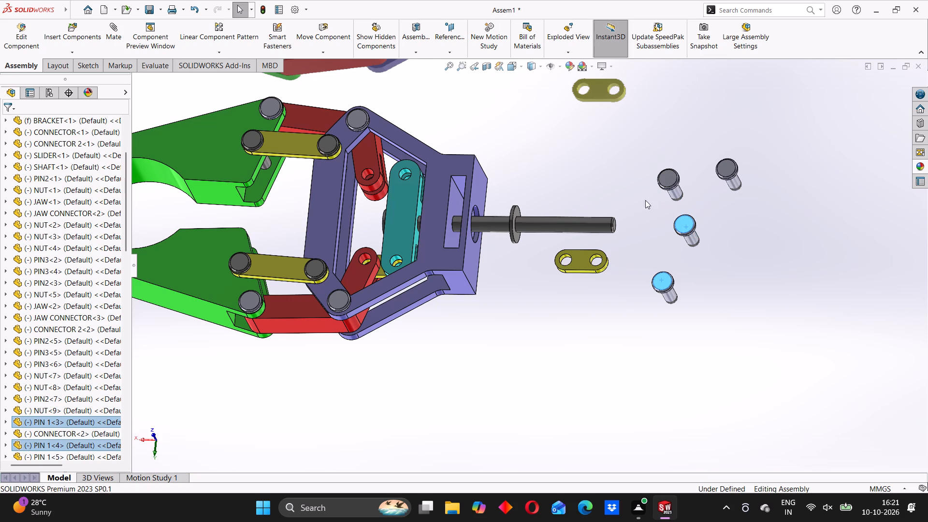
Copy NUT<9> from the underside of the JAW CONNECTOR<3> pivot on the bracket into the empty space beside the assembly.
scroll(636, 216, "up", 2)
middle_click_drag(547, 289, 556, 297)
scroll(441, 235, "down", 6)
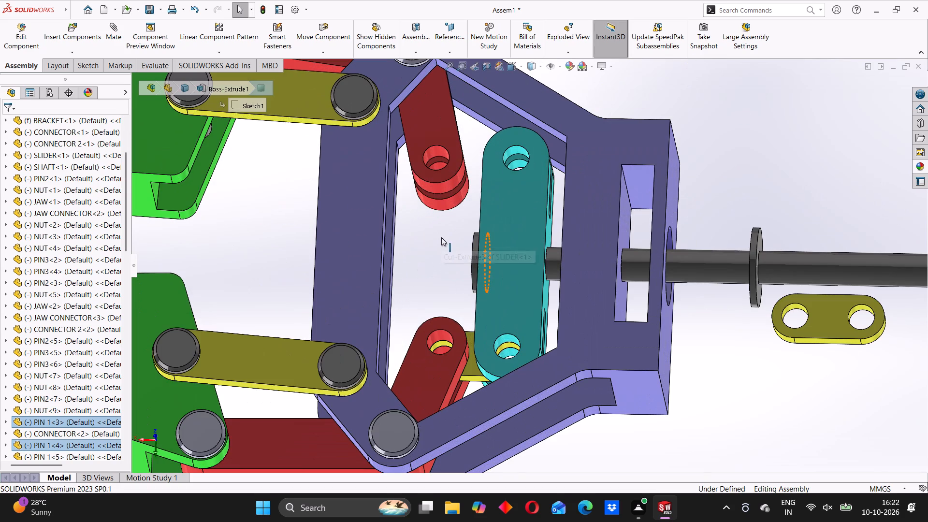
scroll(469, 253, "up", 6)
scroll(444, 286, "up", 3)
middle_click_drag(439, 339, 444, 293)
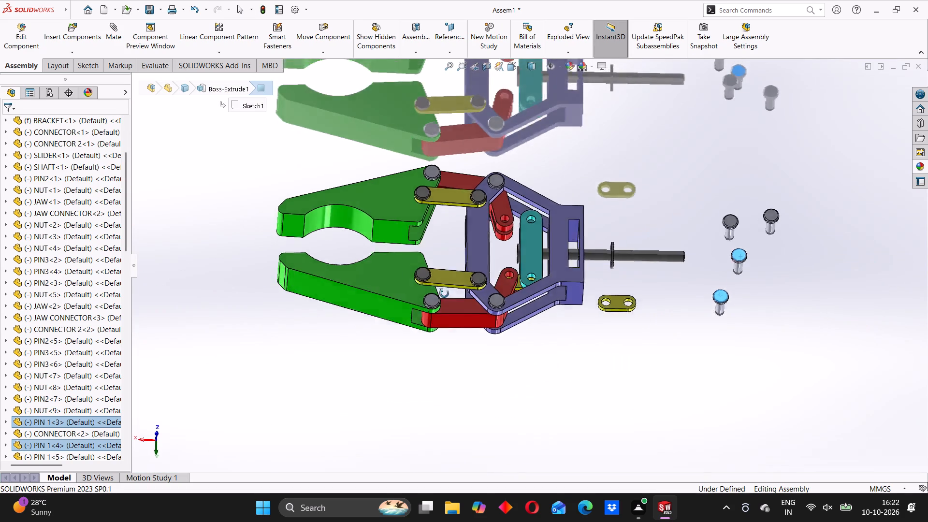
middle_click_drag(444, 293, 416, 184)
scroll(433, 252, "down", 3)
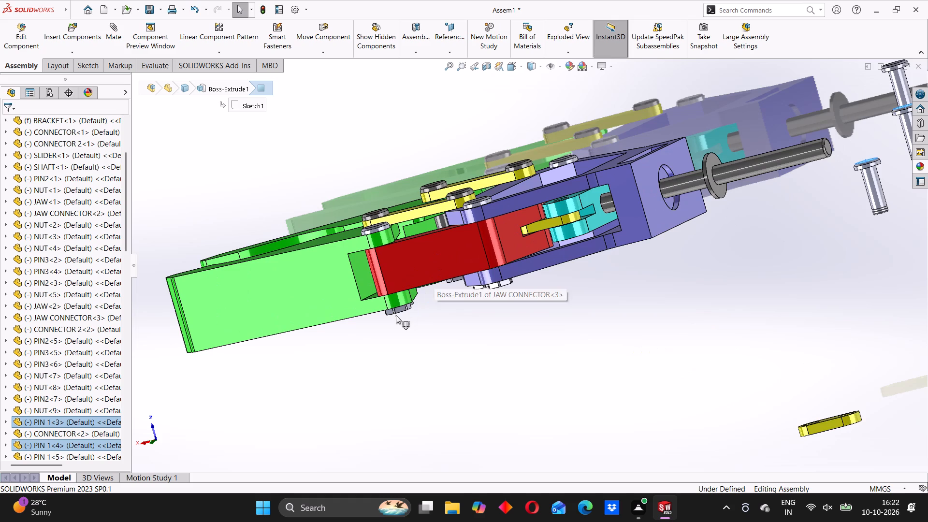
left_click_drag(400, 310, 564, 310, "ctrl")
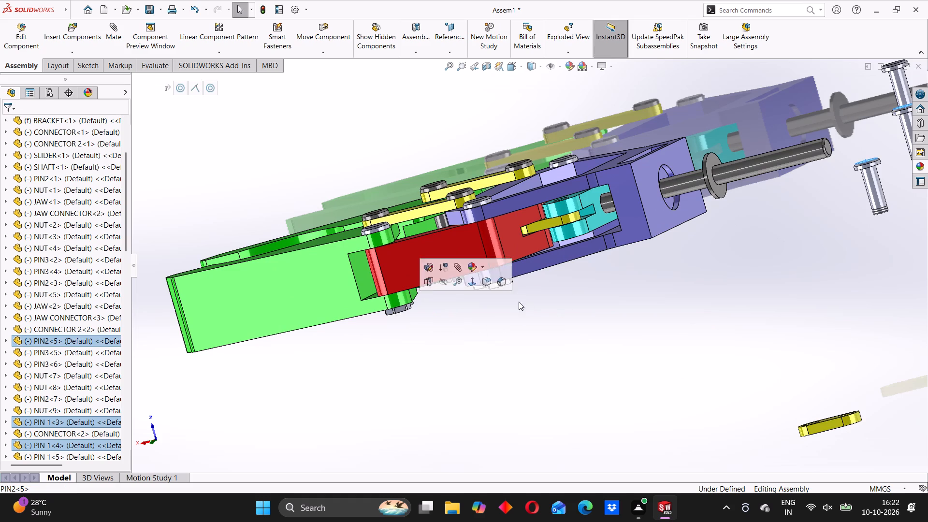
scroll(517, 299, "down", 4)
left_click_drag(493, 258, 844, 271, "ctrl")
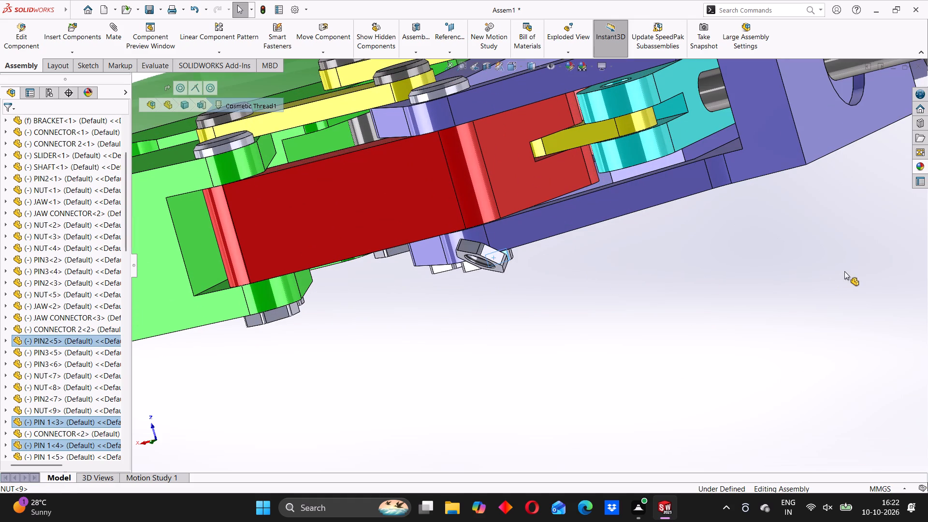
left_click_drag(844, 271, 851, 252, "ctrl")
left_click_drag(497, 259, 662, 298, "ctrl")
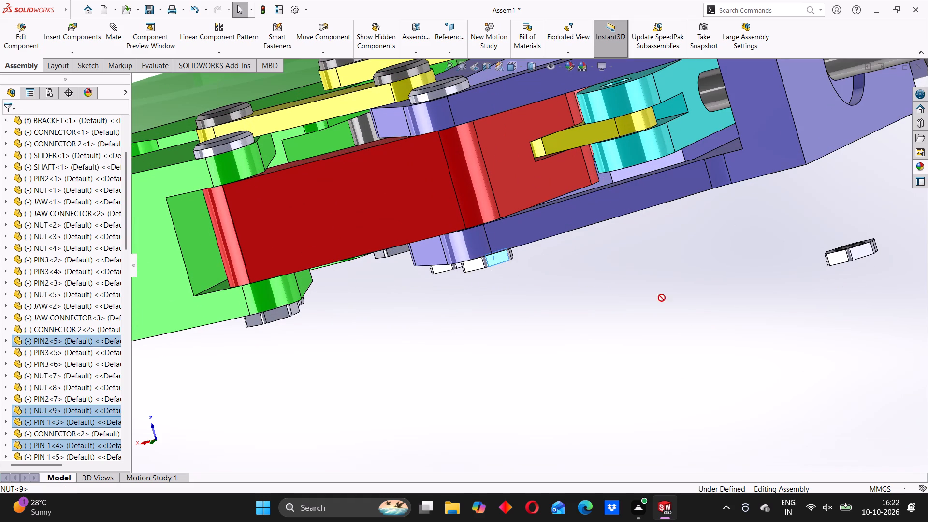
left_click_drag(662, 298, 753, 304, "ctrl")
Move the copied nut next to the loose PIN 1 copies.
scroll(787, 312, "up", 3)
scroll(735, 284, "up", 2)
scroll(602, 288, "up", 3)
middle_click(603, 288)
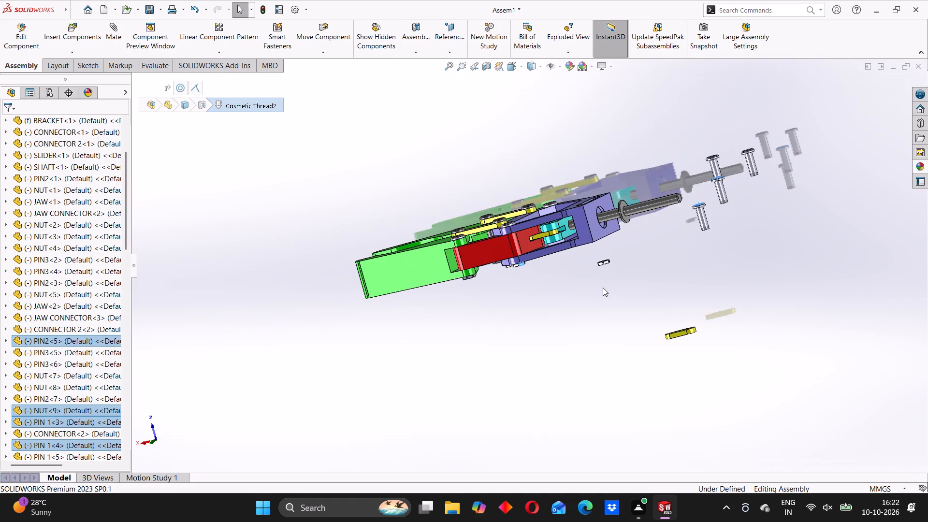
middle_click_drag(571, 286, 615, 320)
scroll(633, 289, "down", 4)
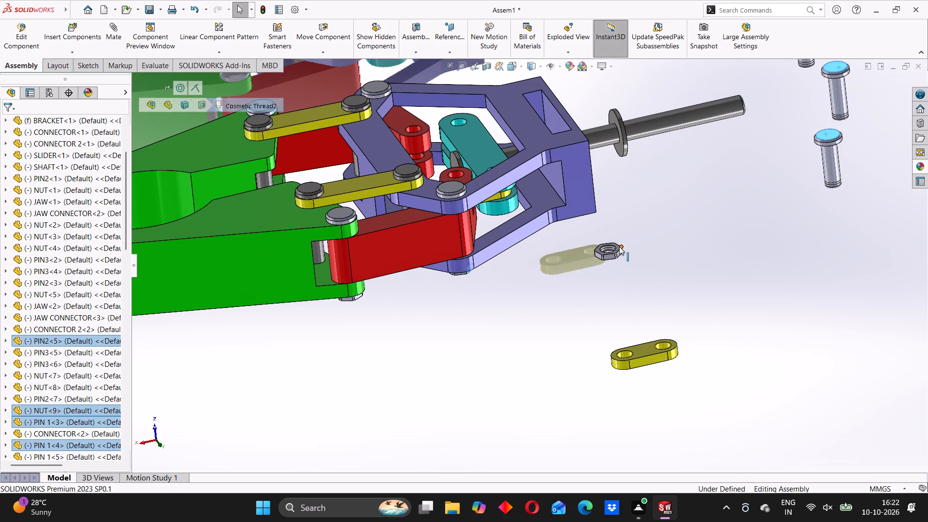
left_click_drag(618, 247, 883, 150)
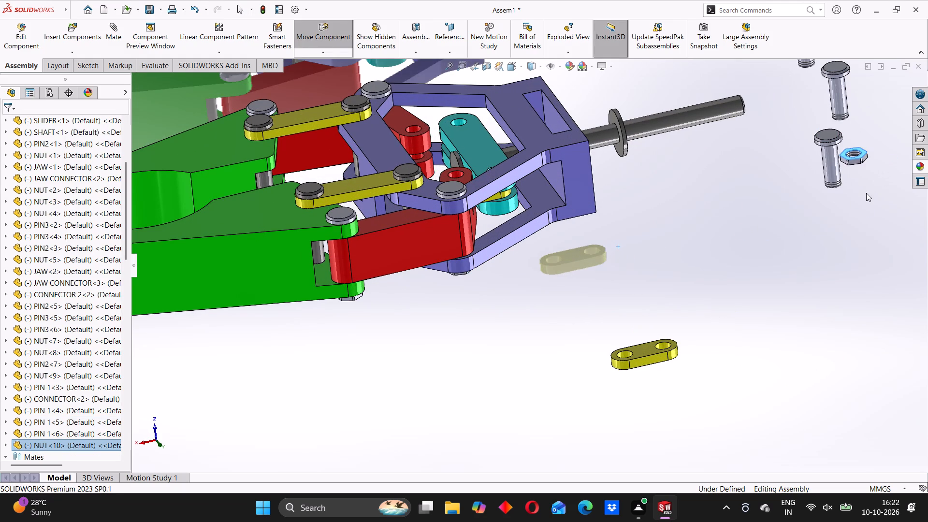
Make three copies of the loose NUT<10>, placing them around it beside the loose PIN 1 copies.
left_click(843, 202)
scroll(855, 161, "down", 4)
scroll(768, 180, "up", 2)
middle_click_drag(712, 202, 698, 251)
scroll(697, 211, "down", 3)
middle_click_drag(640, 230, 650, 214)
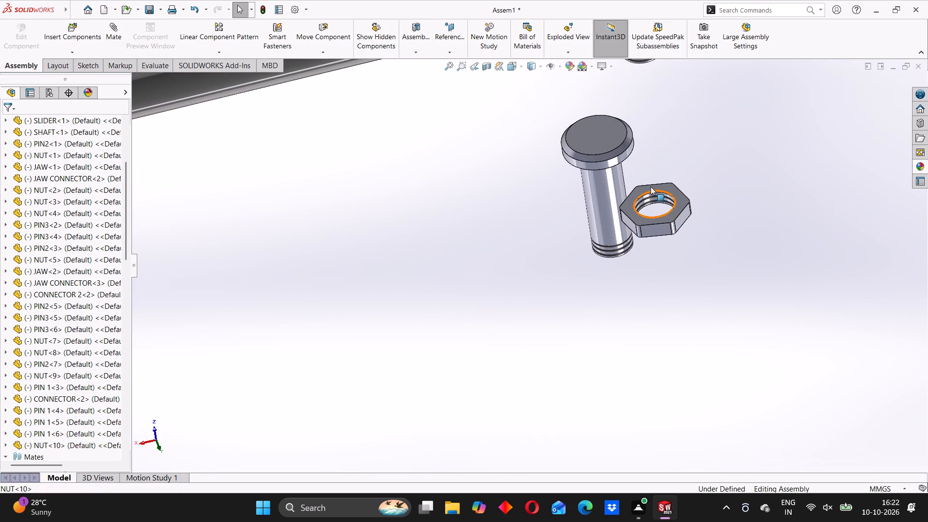
left_click_drag(651, 187, 704, 146, "ctrl")
left_click_drag(712, 123, 756, 151, "ctrl")
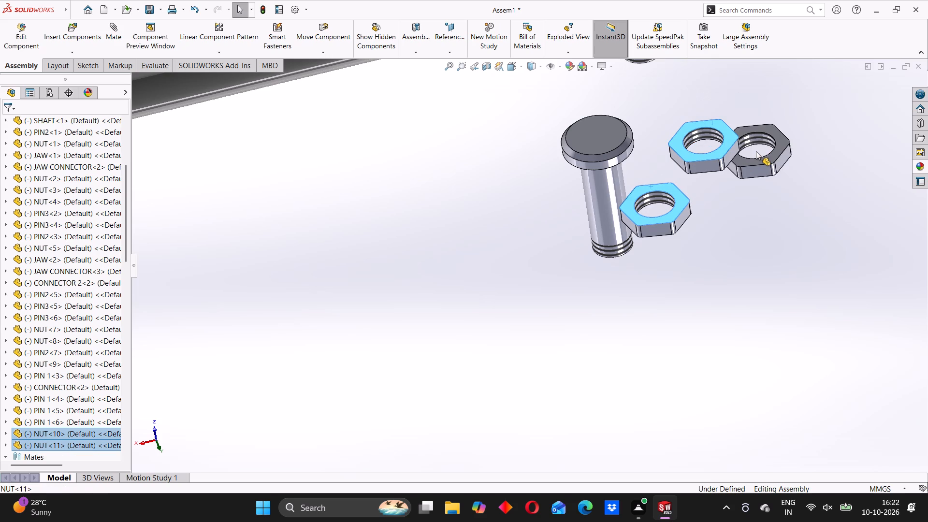
left_click_drag(756, 151, 764, 164, "ctrl")
left_click_drag(761, 175, 741, 245, "ctrl")
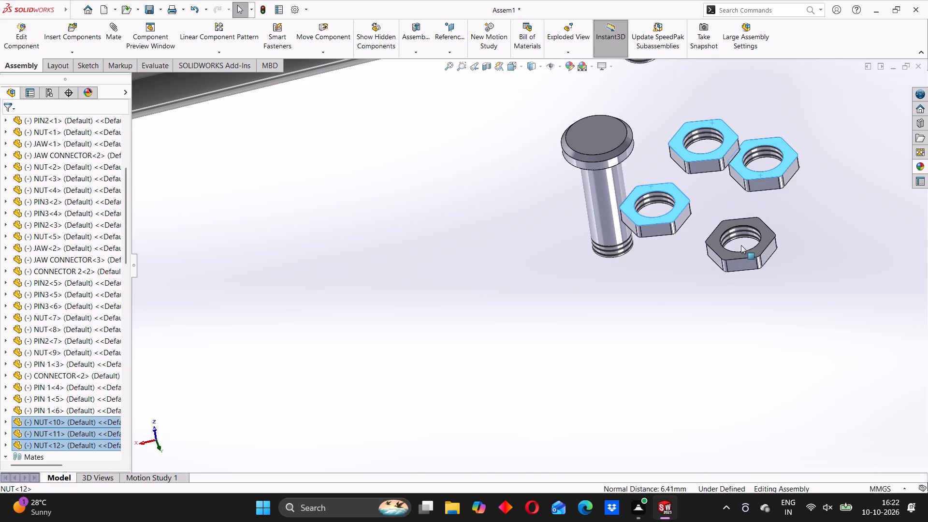
scroll(718, 246, "up", 7)
scroll(652, 269, "up", 3)
left_click(522, 264)
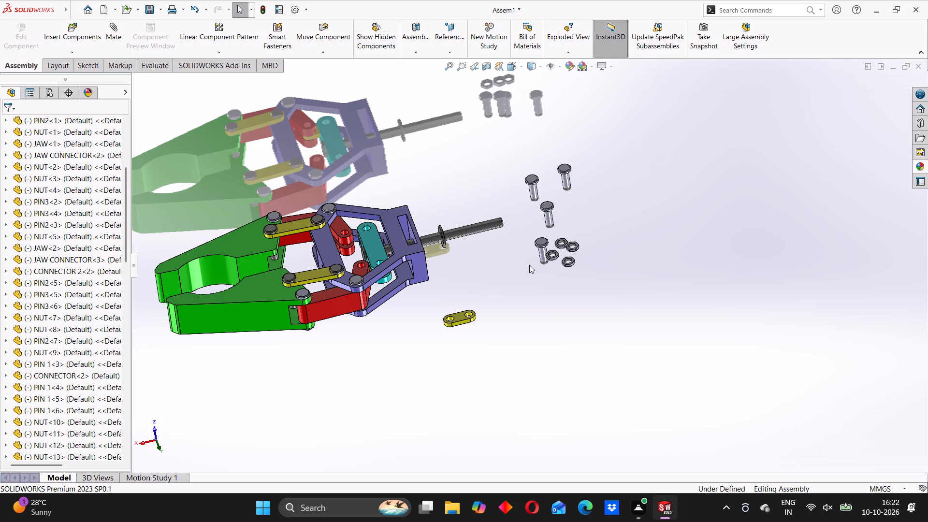
Move the loose yellow link CONNECTOR<1> close to the bracket, near the slider end facing JAW CONNECTOR<2>.
scroll(552, 196, "down", 3)
scroll(544, 206, "up", 4)
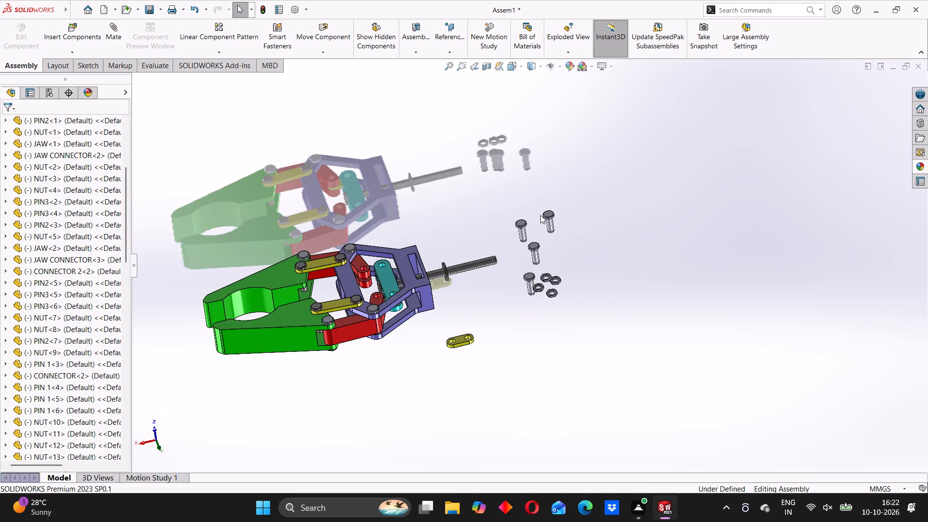
middle_click_drag(540, 218, 527, 195)
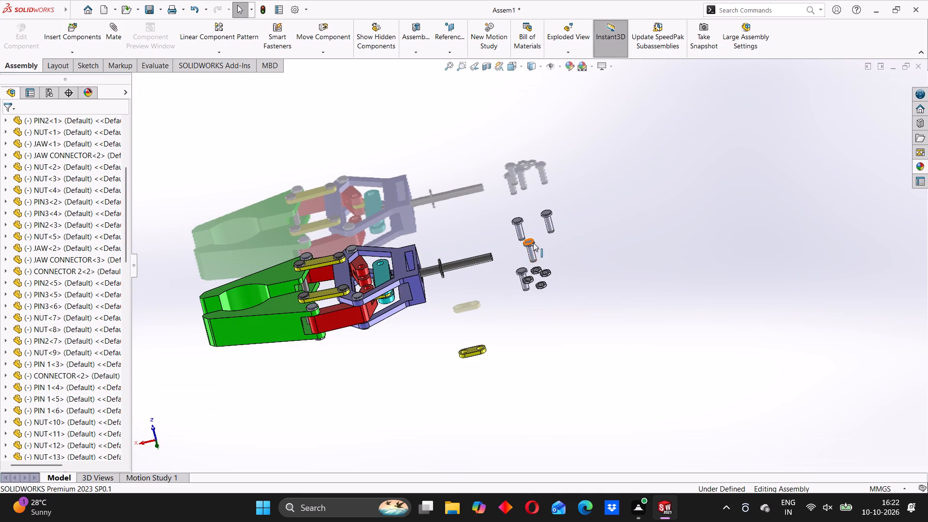
scroll(528, 248, "down", 3)
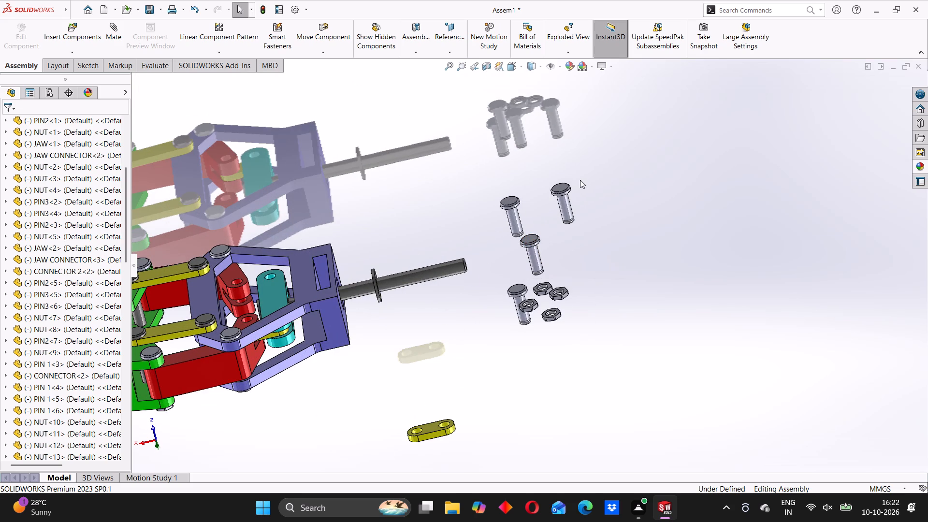
scroll(577, 181, "down", 1)
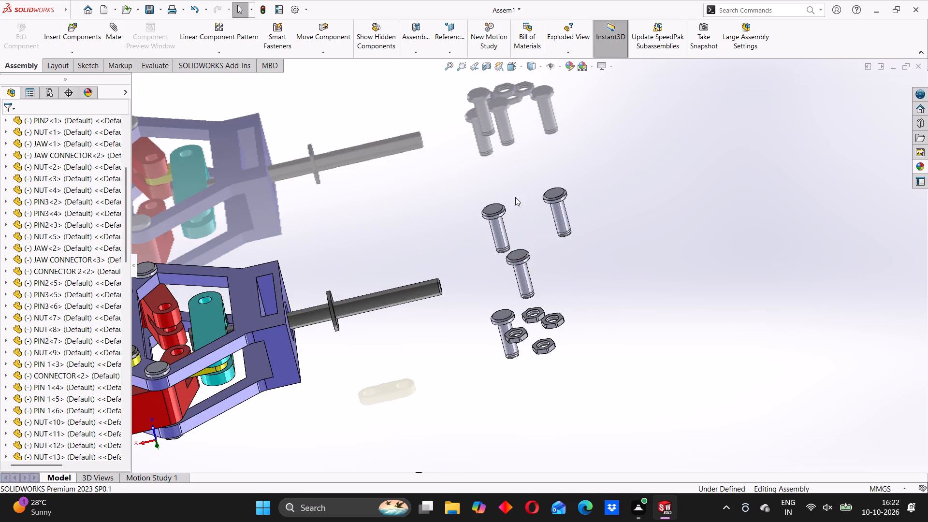
scroll(521, 279, "down", 1)
scroll(521, 267, "up", 3)
scroll(470, 296, "up", 3)
middle_click_drag(396, 305, 431, 378)
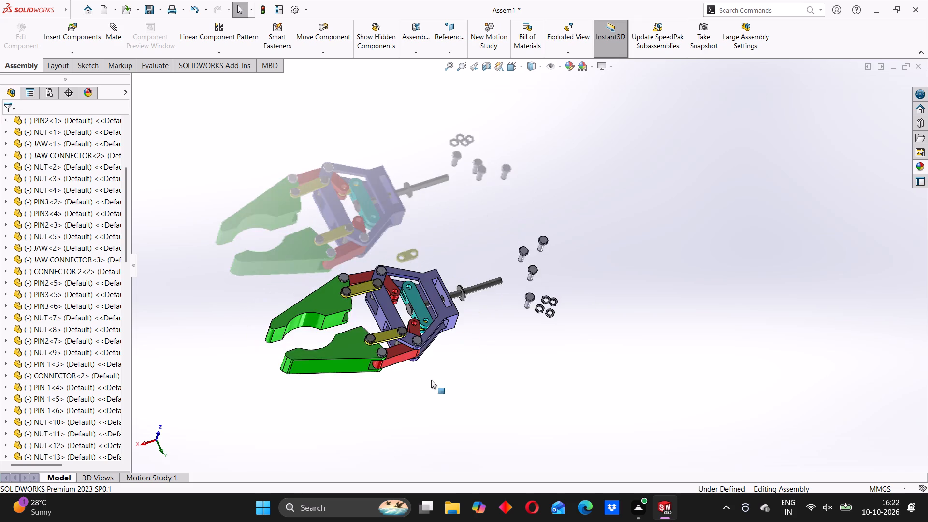
scroll(413, 279, "down", 2)
middle_click_drag(456, 262, 420, 261)
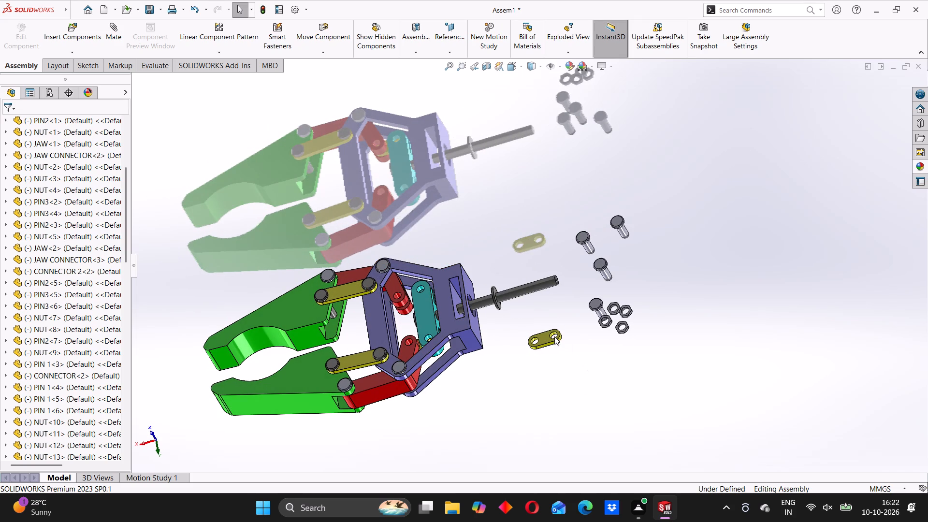
left_click_drag(541, 335, 460, 203)
scroll(450, 244, "down", 3)
scroll(411, 278, "down", 1)
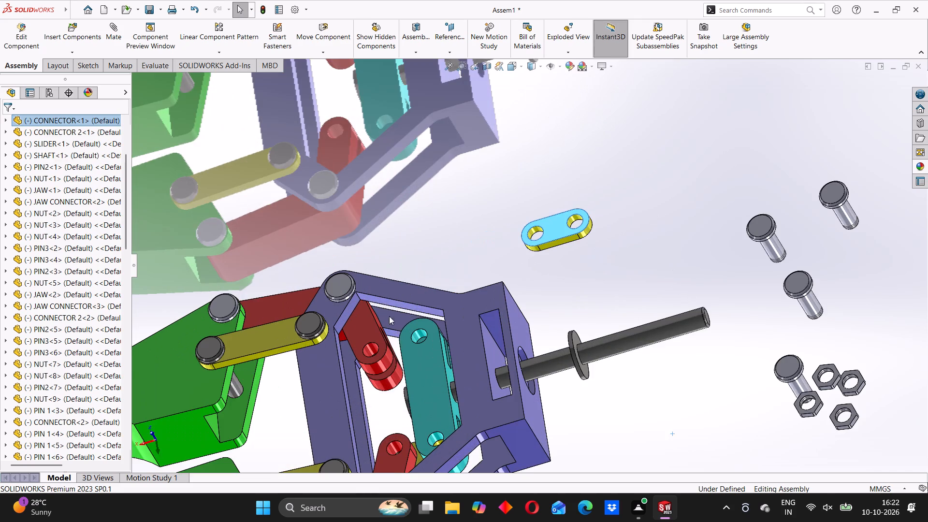
middle_click_drag(373, 348, 388, 316)
scroll(407, 367, "down", 3)
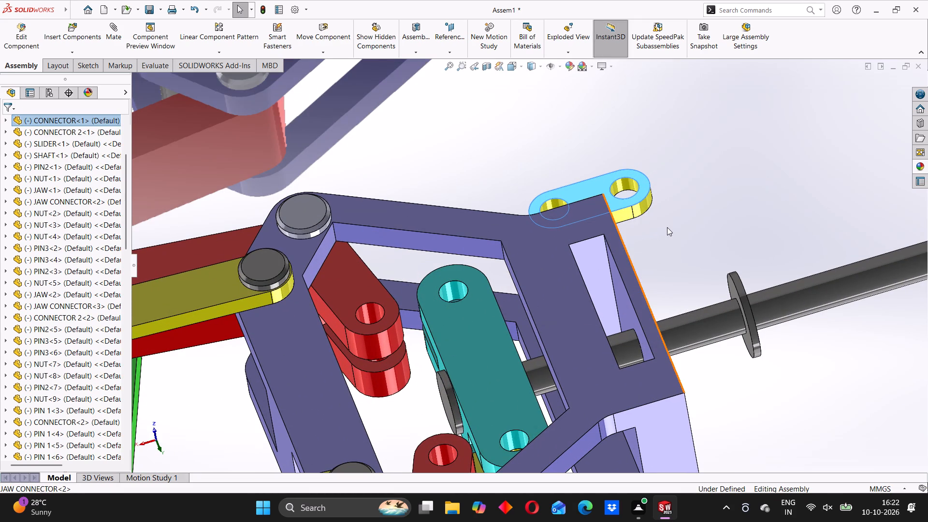
left_click(667, 227)
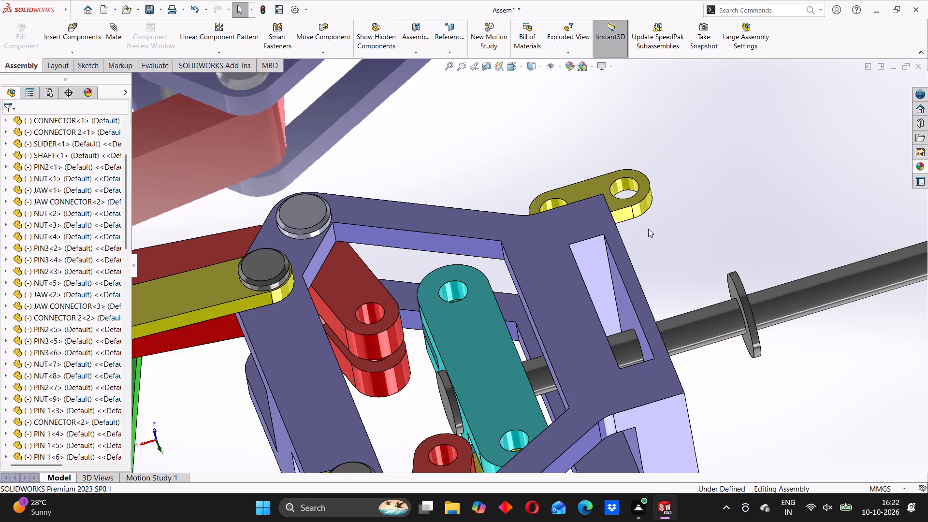
Add a Concentric mate between a hole of CONNECTOR<1> and the free end hole of the slider.
left_click(627, 181)
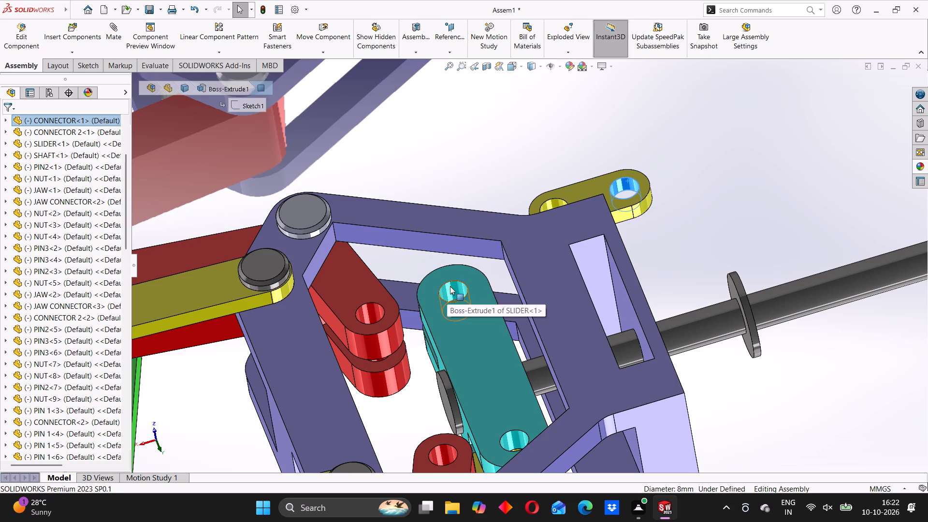
left_click(450, 286)
left_click(577, 229)
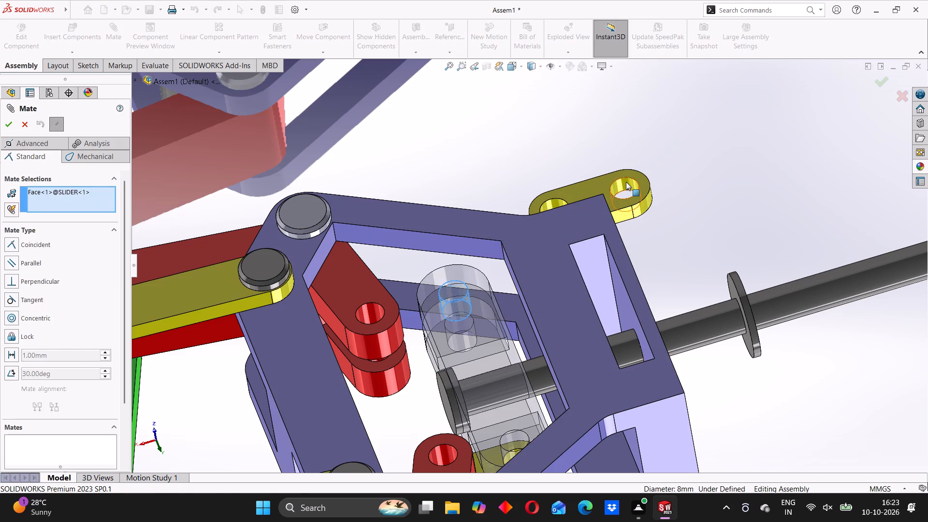
left_click(626, 182)
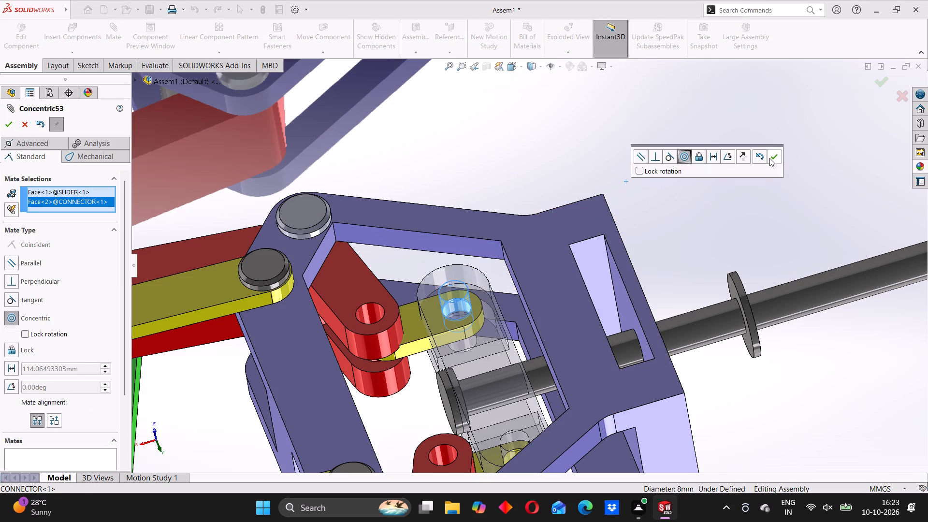
left_click(771, 158)
Add a centered Width mate placing the two flat faces of CONNECTOR<1> between the slider's slot faces.
middle_click_drag(658, 246, 507, 251)
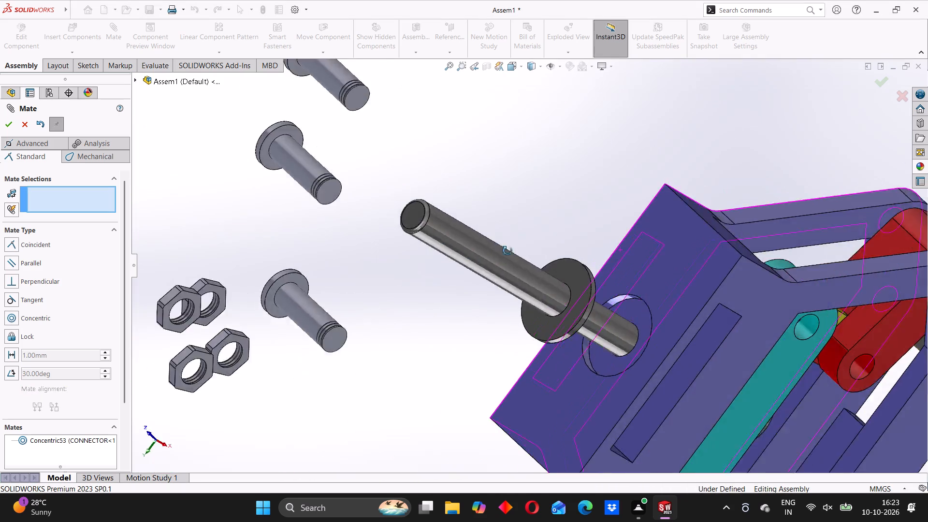
middle_click_drag(507, 251, 471, 315)
middle_click_drag(797, 338, 781, 384)
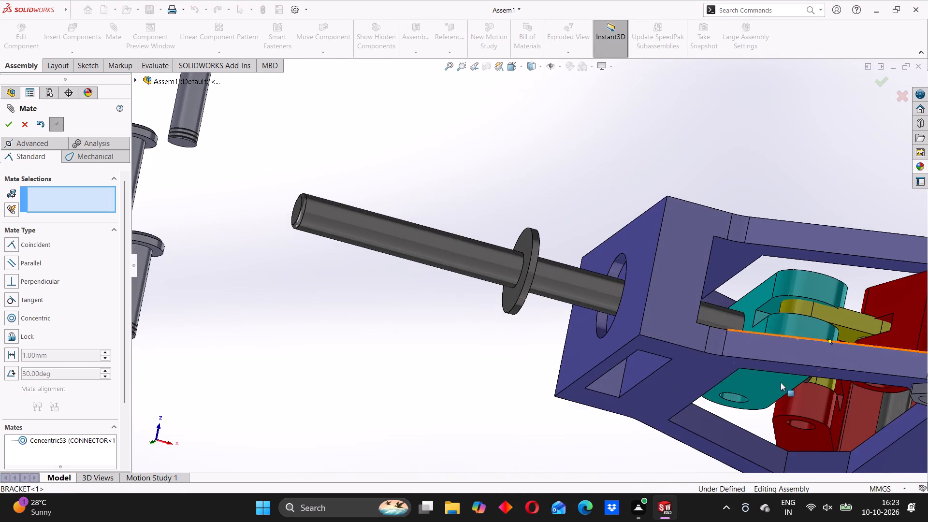
scroll(810, 306, "down", 5)
middle_click_drag(717, 321, 697, 375)
scroll(672, 290, "down", 2)
middle_click_drag(676, 289, 712, 251)
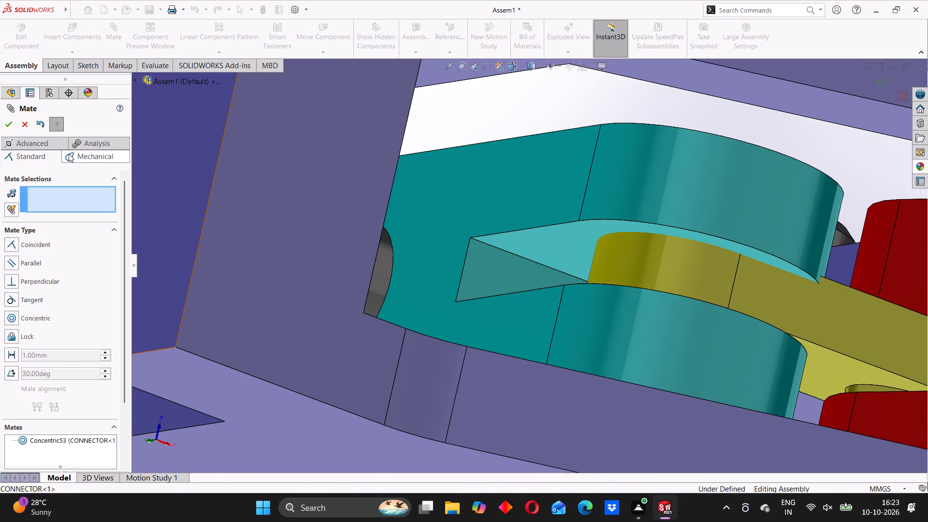
left_click(16, 142)
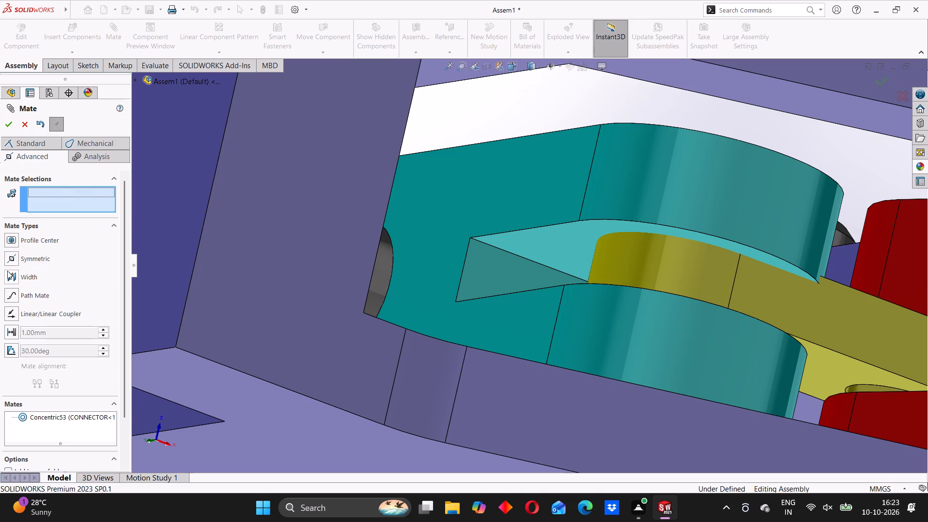
left_click(10, 278)
middle_click_drag(698, 265, 700, 294)
middle_click_drag(553, 255, 562, 246)
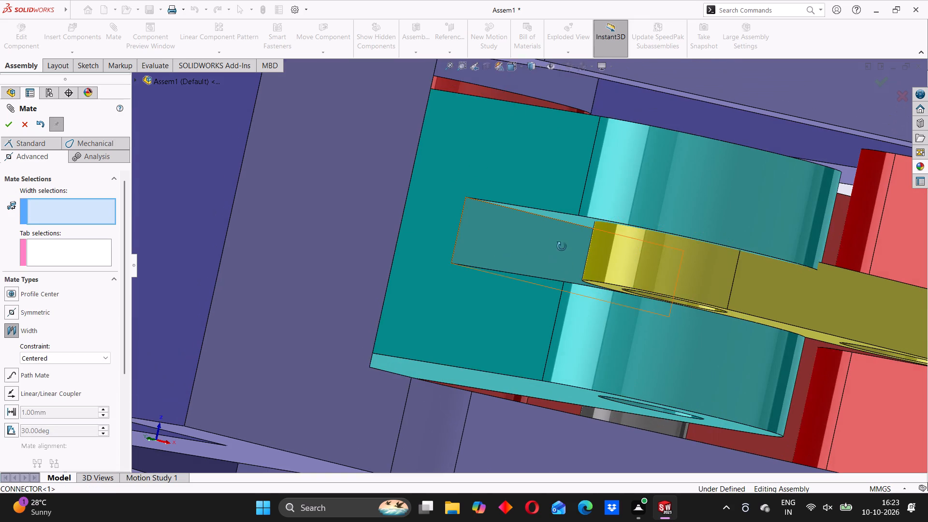
middle_click_drag(562, 246, 568, 236)
left_click(587, 193)
middle_click_drag(605, 233, 610, 285)
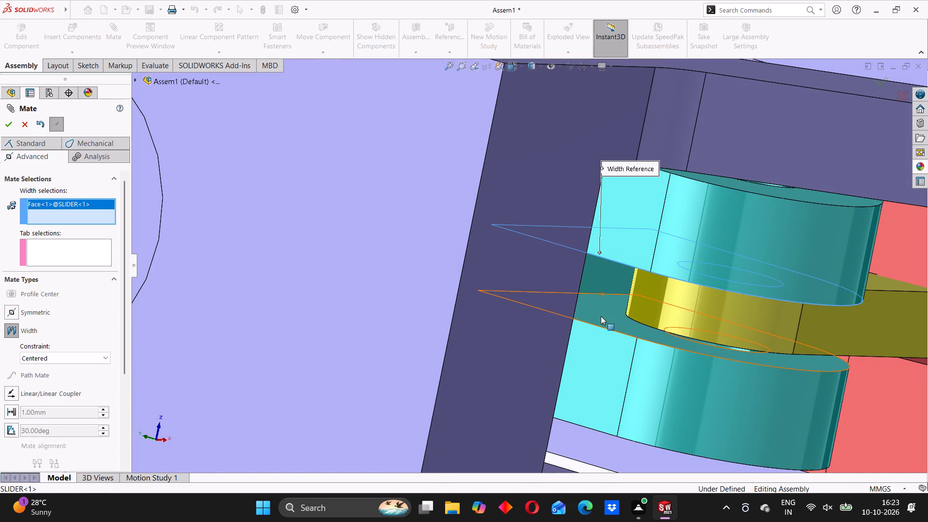
left_click(601, 316)
scroll(809, 366, "up", 2)
middle_click_drag(792, 350, 747, 343)
left_click(744, 273)
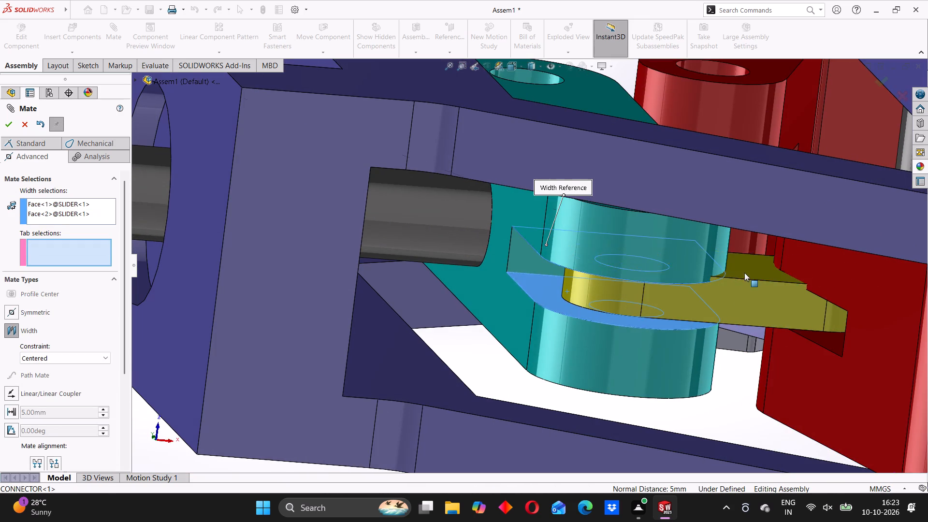
middle_click_drag(728, 341, 731, 284)
scroll(730, 253, "up", 6)
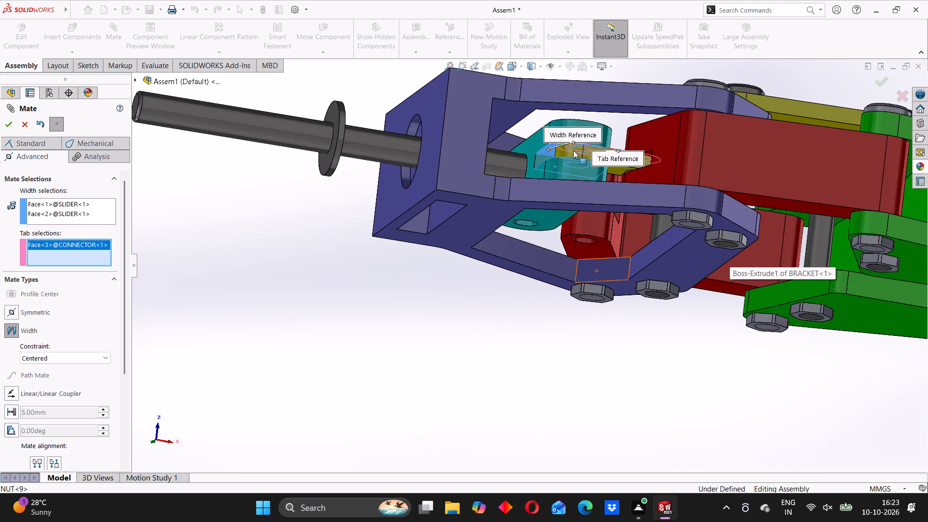
scroll(573, 151, "down", 5)
left_click(630, 208)
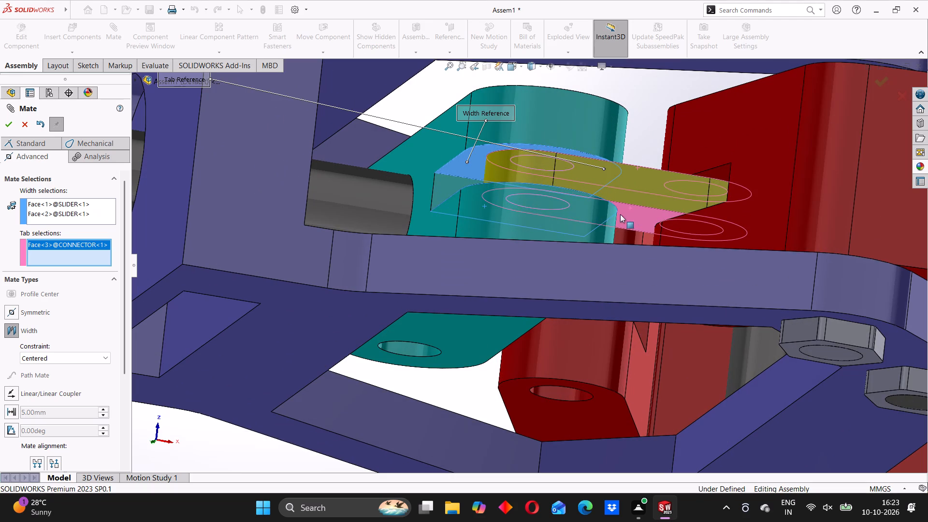
left_click(5, 120)
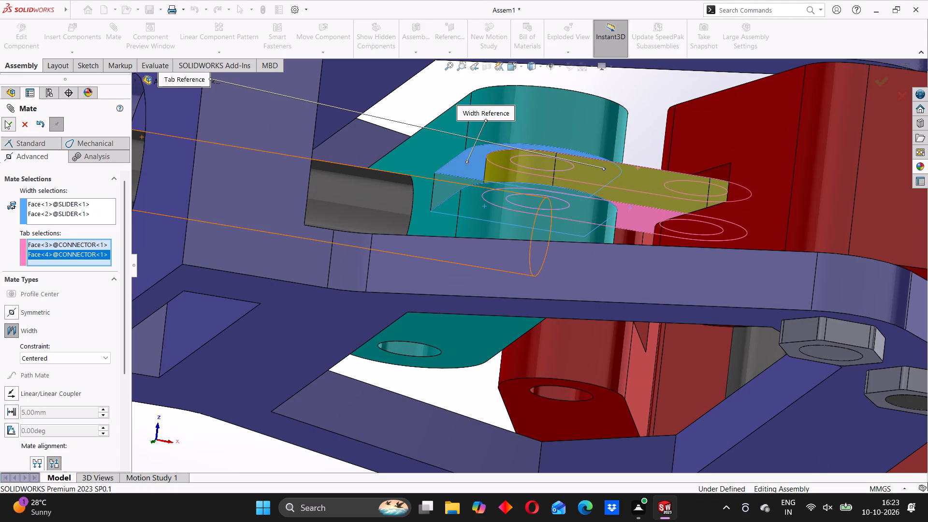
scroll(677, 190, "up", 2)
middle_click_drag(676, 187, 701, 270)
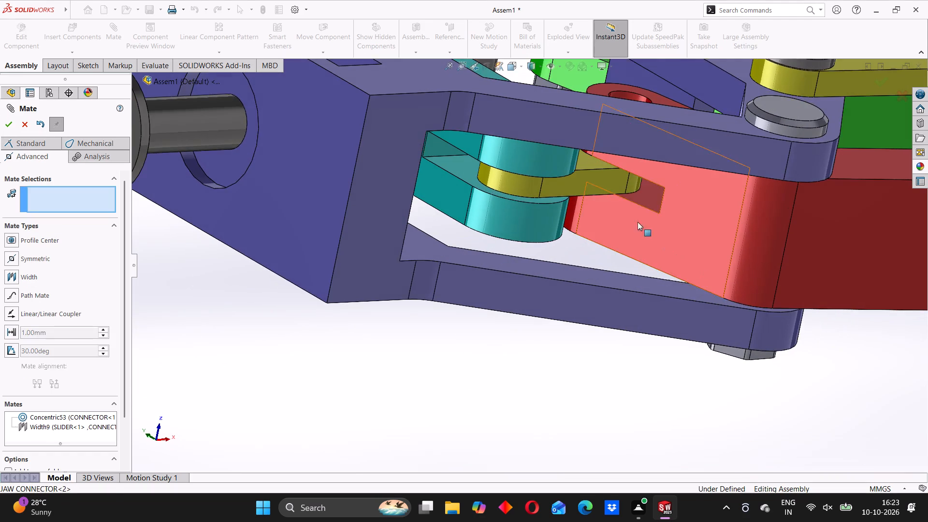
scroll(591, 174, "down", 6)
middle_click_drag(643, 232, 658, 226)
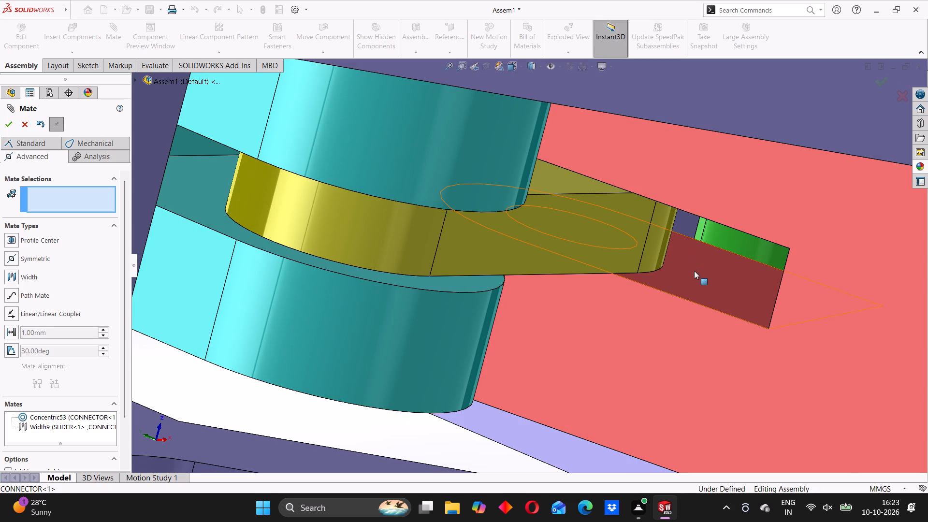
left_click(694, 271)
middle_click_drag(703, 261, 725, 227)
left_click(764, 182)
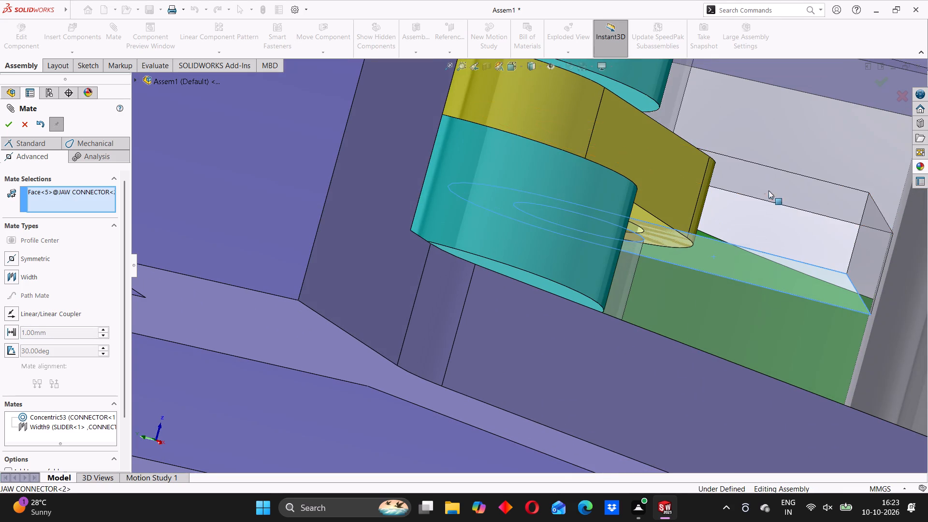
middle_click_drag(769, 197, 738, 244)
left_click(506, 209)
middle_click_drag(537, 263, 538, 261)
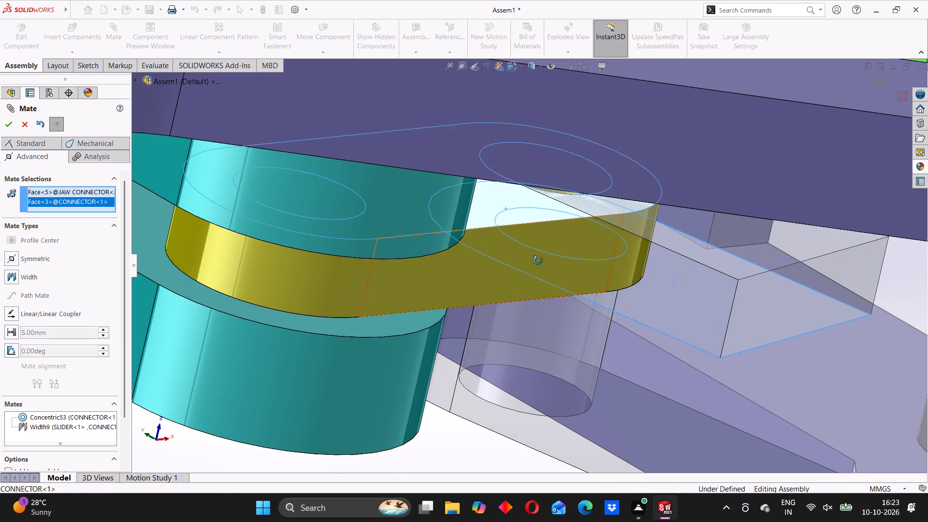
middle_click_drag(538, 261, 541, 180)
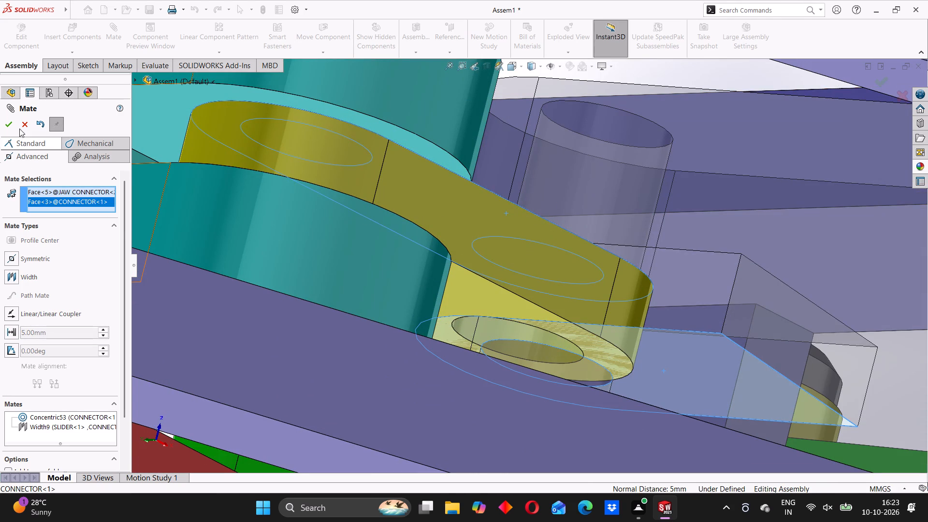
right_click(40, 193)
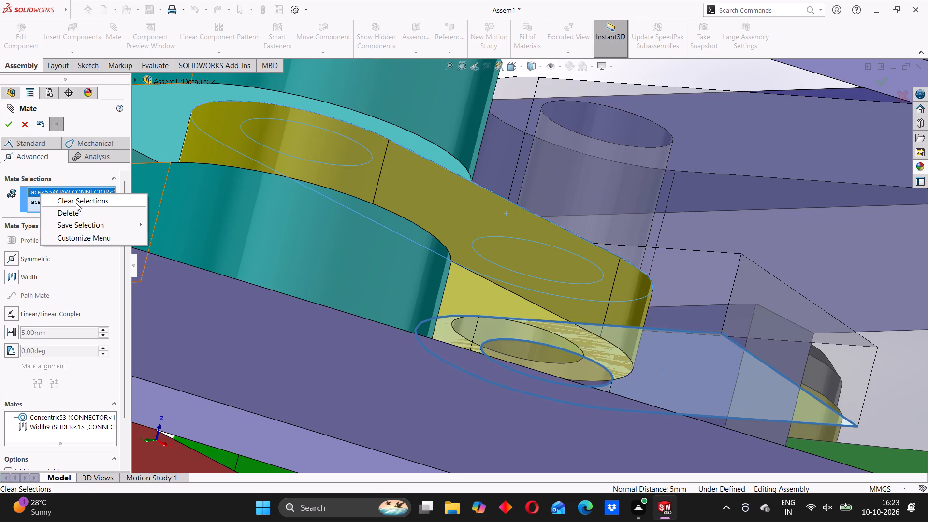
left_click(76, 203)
Add a centered Width mate placing the two flat faces of CONNECTOR<1> between the slot faces of JAW CONNECTOR<2>.
left_click(15, 274)
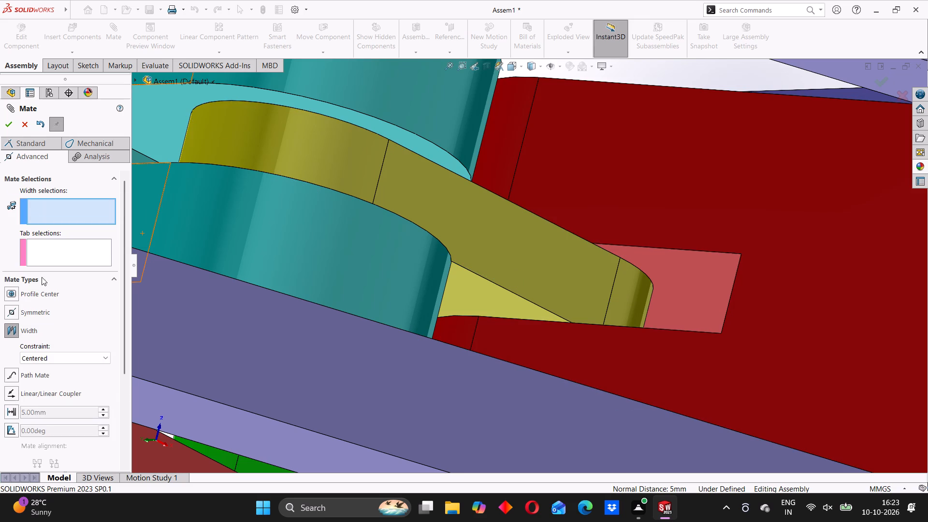
scroll(744, 195, "up", 6)
middle_click_drag(563, 266, 590, 340)
scroll(582, 280, "down", 3)
middle_click_drag(565, 300, 564, 236)
left_click(564, 242)
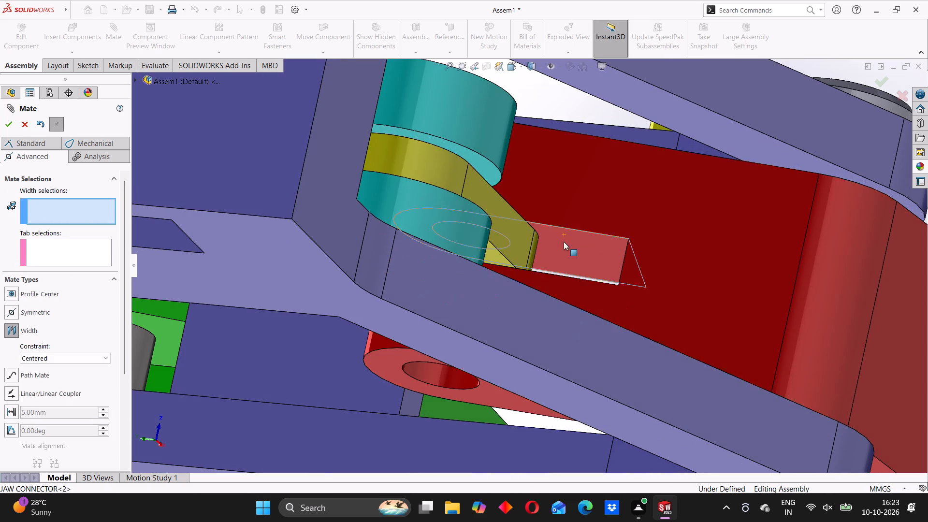
middle_click_drag(570, 255, 557, 299)
left_click(548, 301)
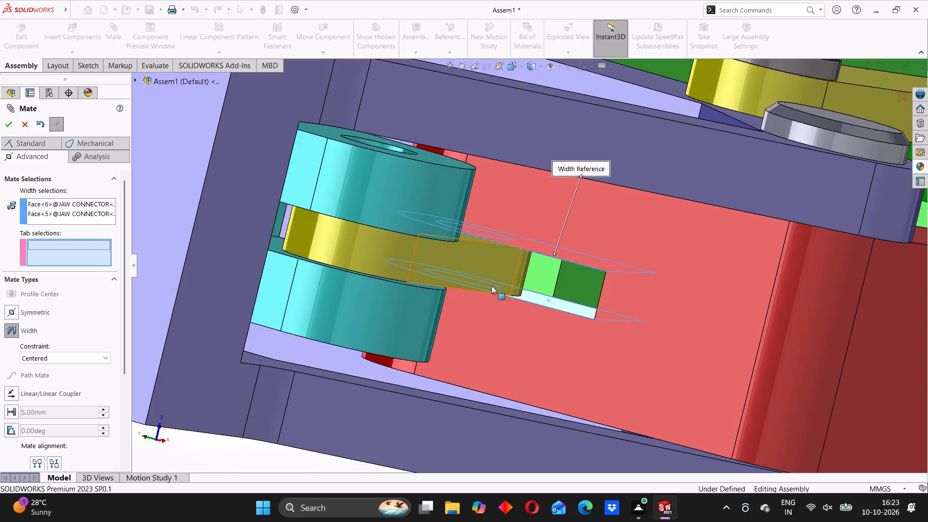
middle_click_drag(483, 282, 473, 209)
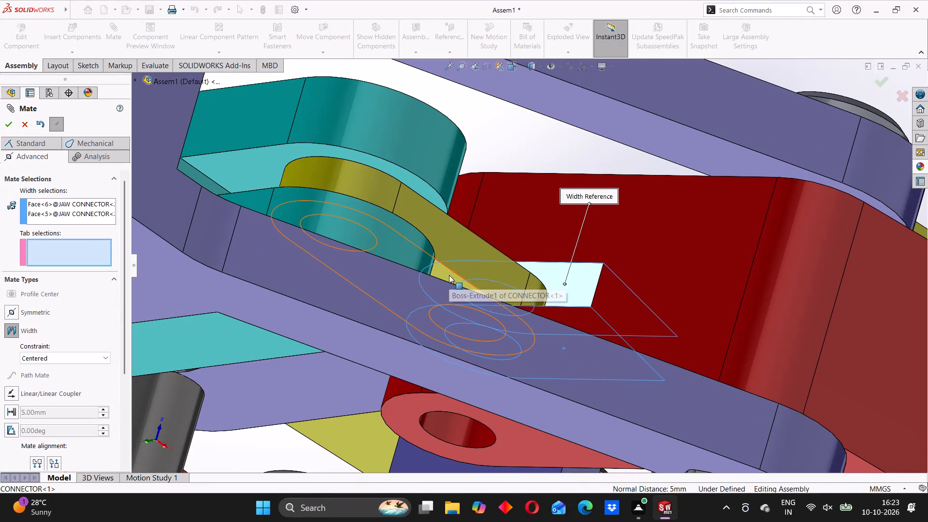
left_click(449, 275)
middle_click_drag(466, 252, 457, 307)
middle_click_drag(481, 237, 471, 260)
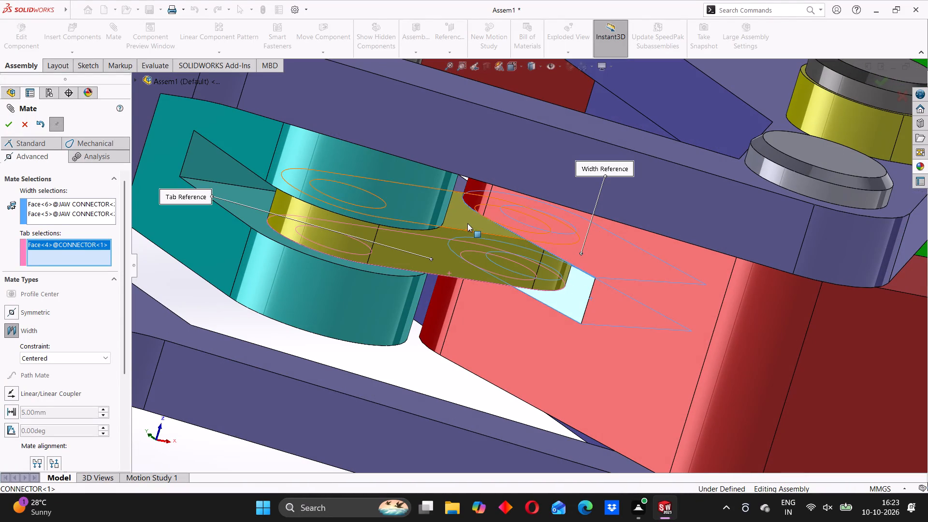
left_click(467, 223)
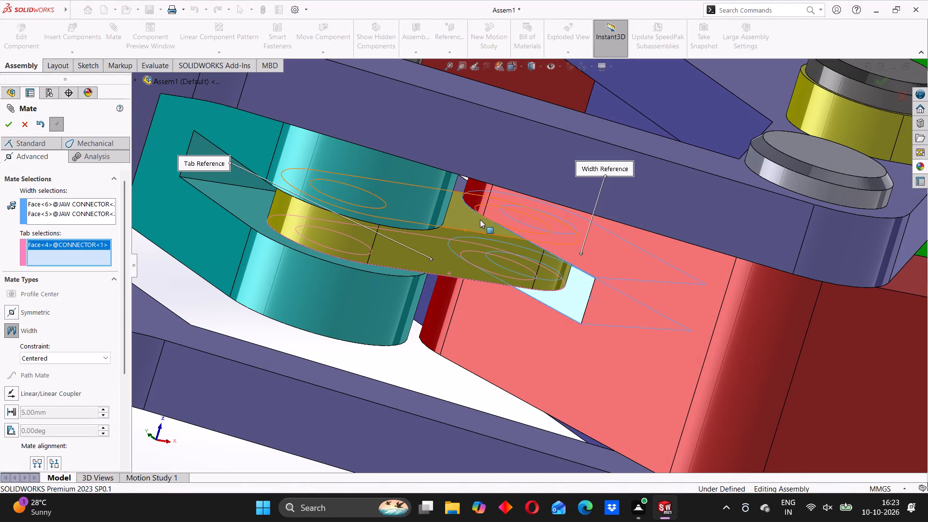
left_click(474, 222)
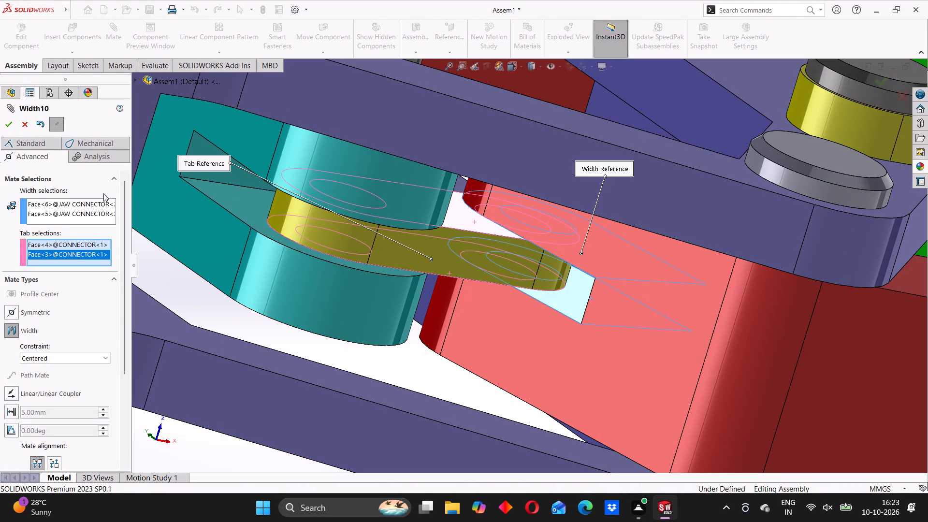
left_click(9, 124)
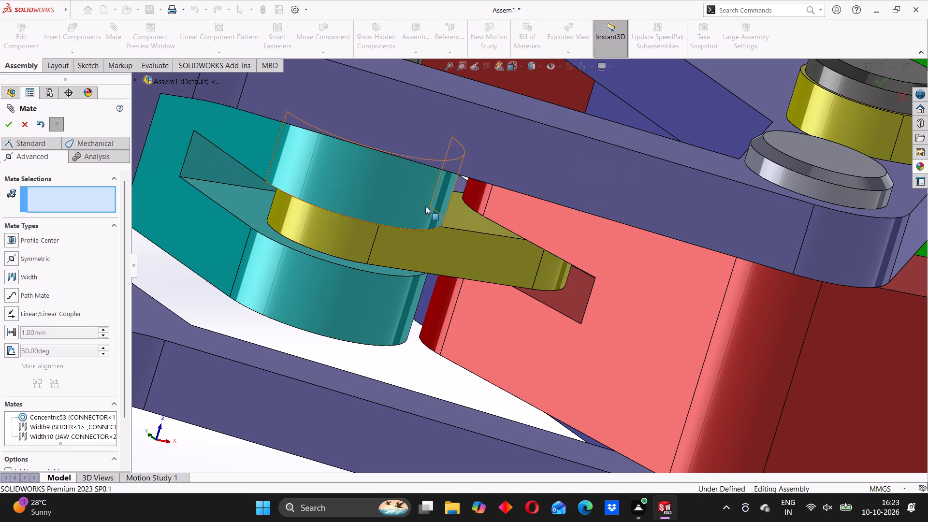
Add a Concentric mate between the end hole of JAW CONNECTOR<2> and the free hole of CONNECTOR<1>.
scroll(565, 240, "up", 4)
middle_click_drag(532, 212, 504, 311)
scroll(588, 115, "down", 3)
middle_click_drag(575, 145, 583, 208)
scroll(621, 149, "up", 2)
scroll(578, 139, "down", 4)
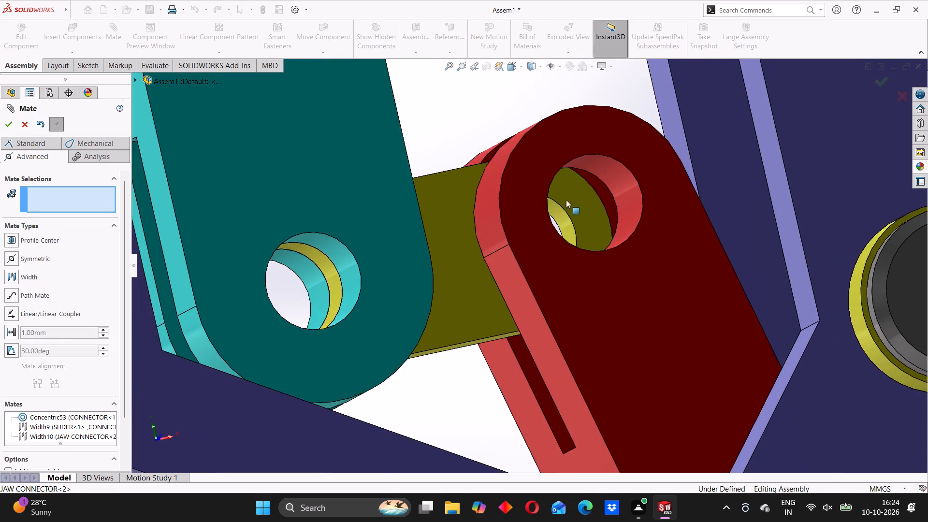
middle_click_drag(556, 206, 540, 214)
left_click(559, 164)
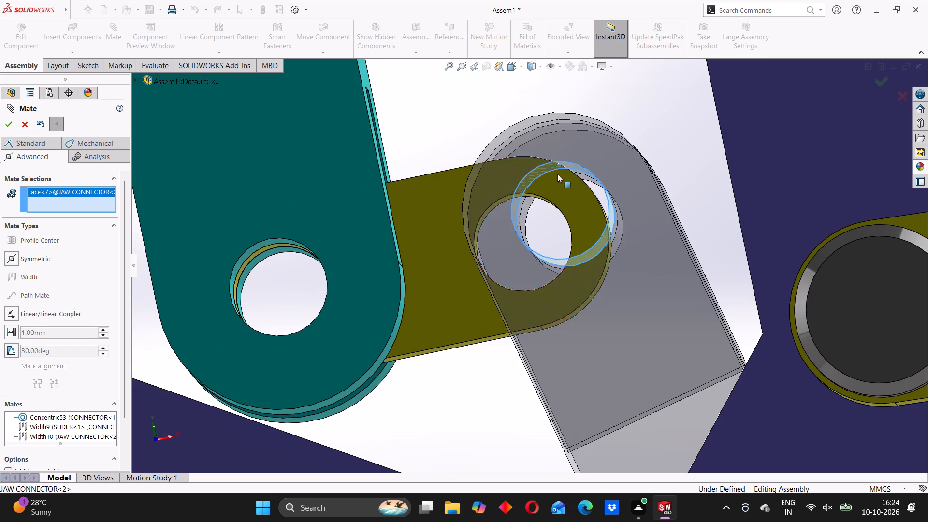
middle_click_drag(528, 208, 534, 189)
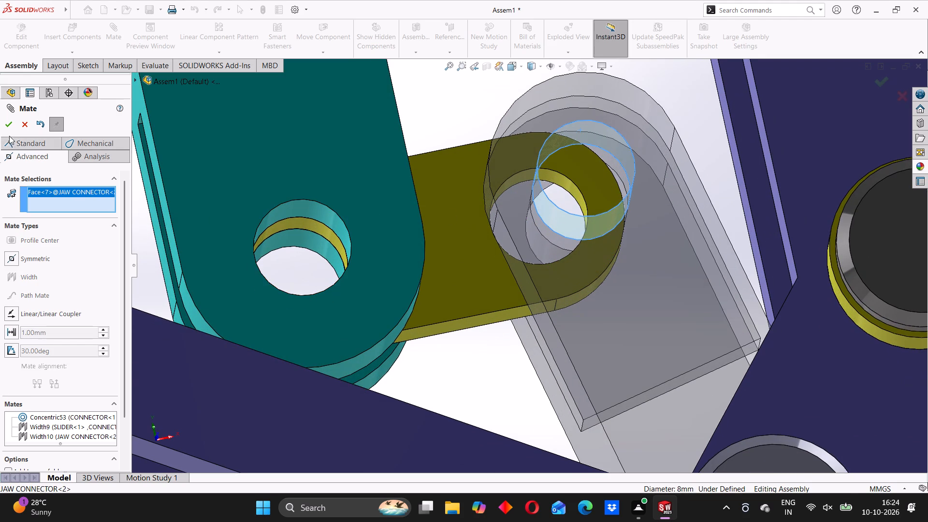
left_click(15, 142)
scroll(563, 179, "down", 3)
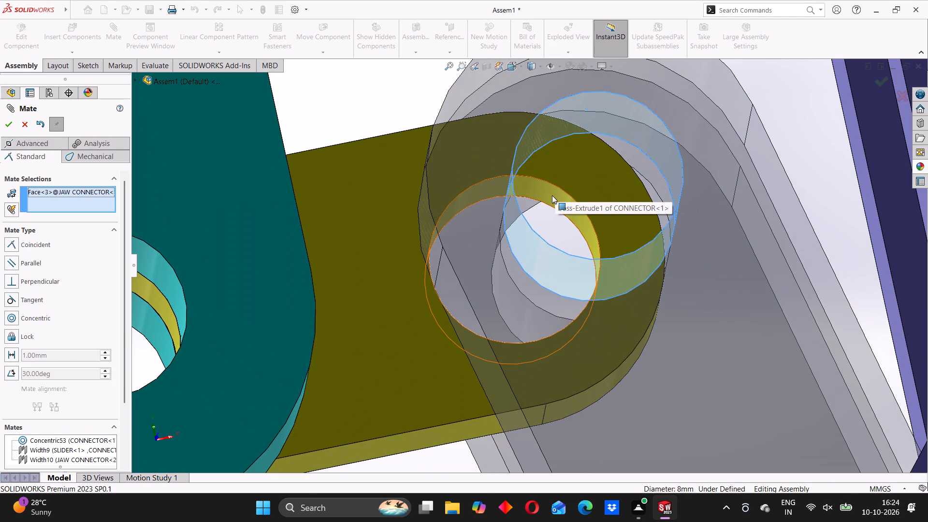
left_click(552, 195)
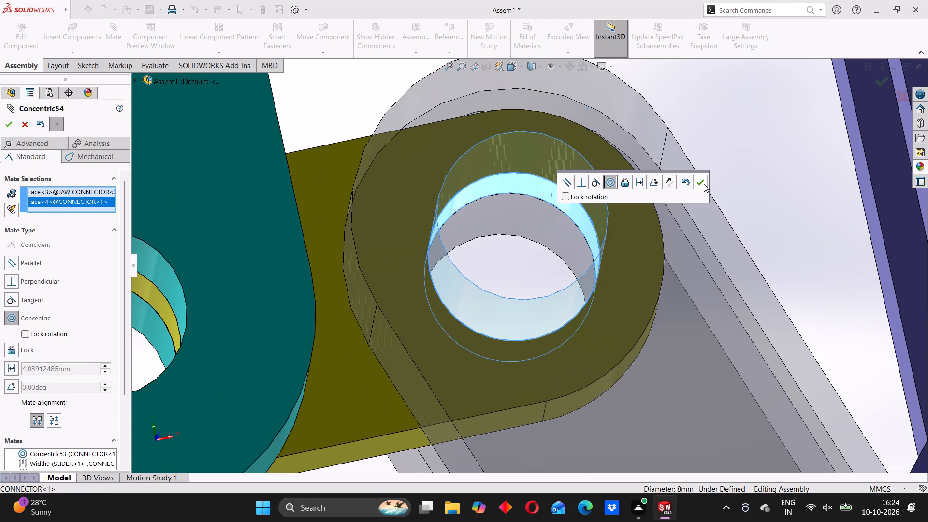
left_click(704, 184)
Finish mating and slide the shaft back and forth through the bracket to check how the slider drives both jaws.
scroll(693, 188, "up", 16)
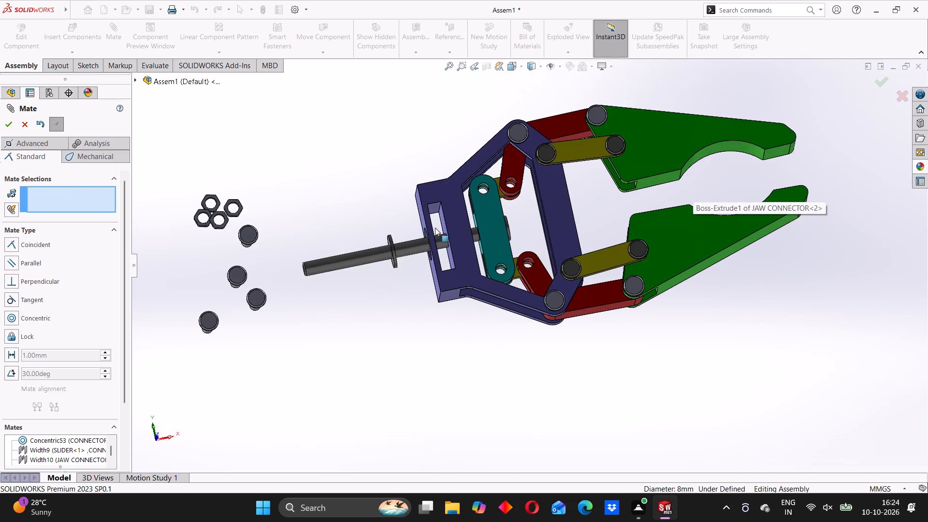
left_click_drag(401, 251, 414, 252)
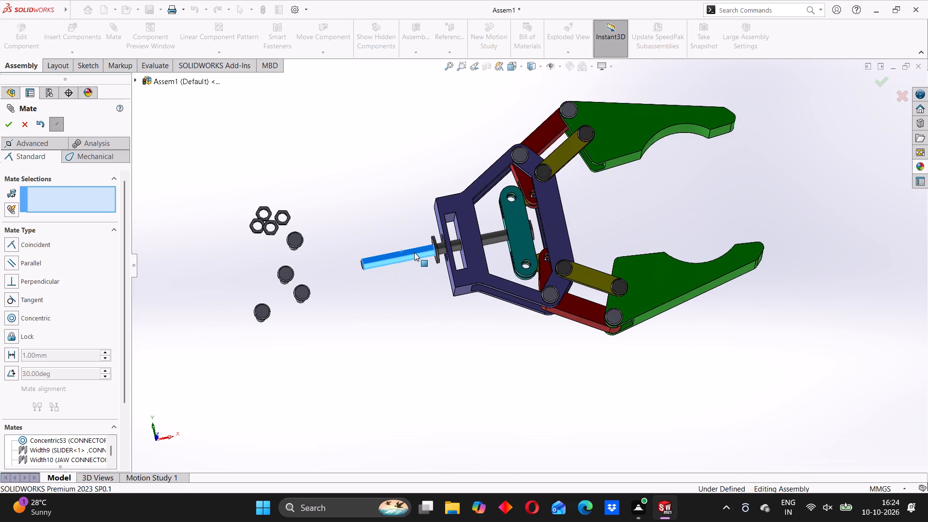
left_click_drag(414, 252, 402, 246)
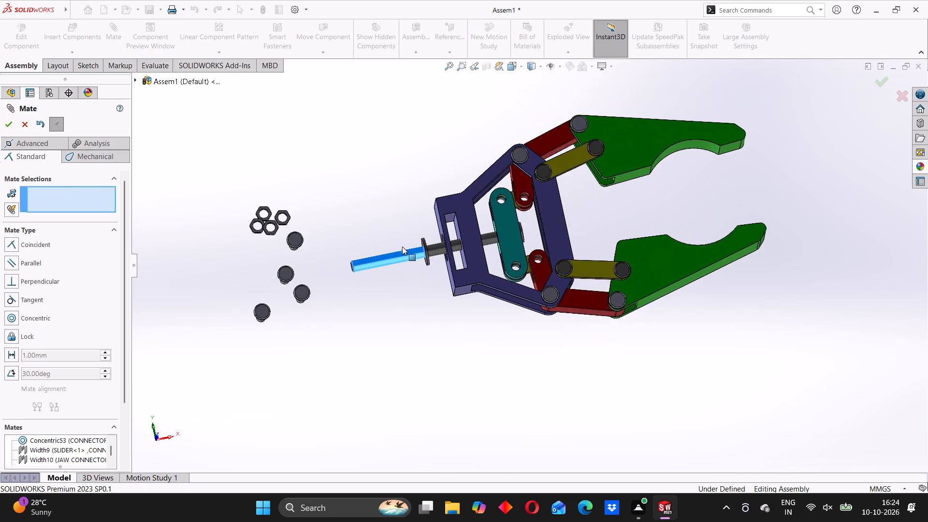
left_click_drag(402, 246, 422, 246)
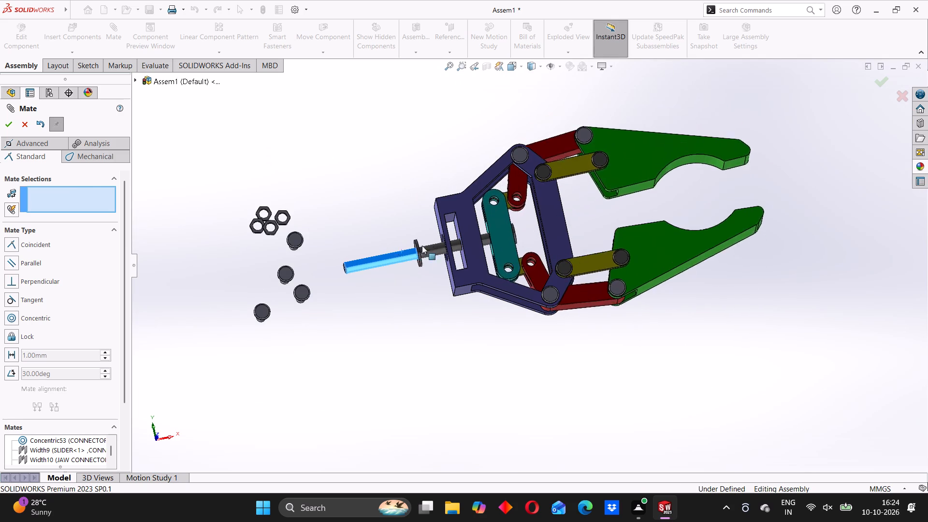
left_click_drag(422, 246, 422, 253)
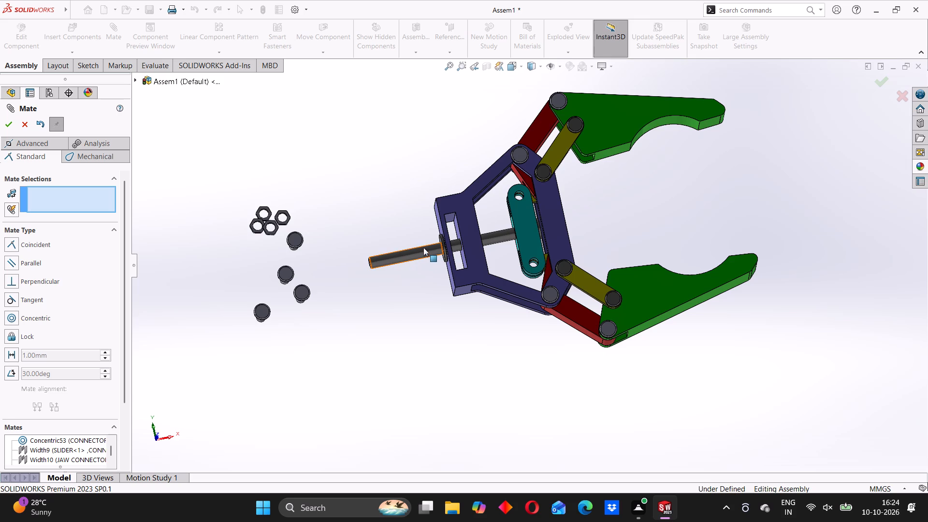
left_click(399, 185)
left_click(3, 120)
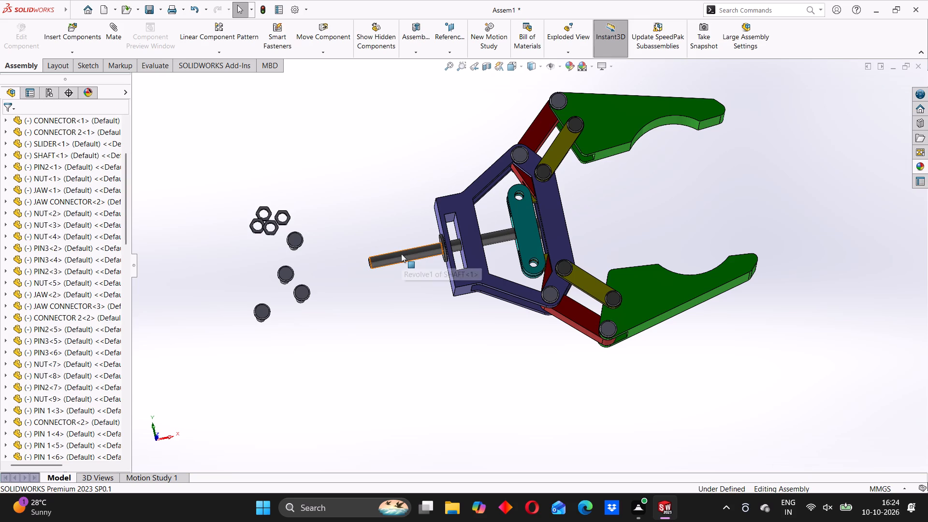
left_click_drag(413, 254, 387, 263)
left_click_drag(416, 250, 415, 250)
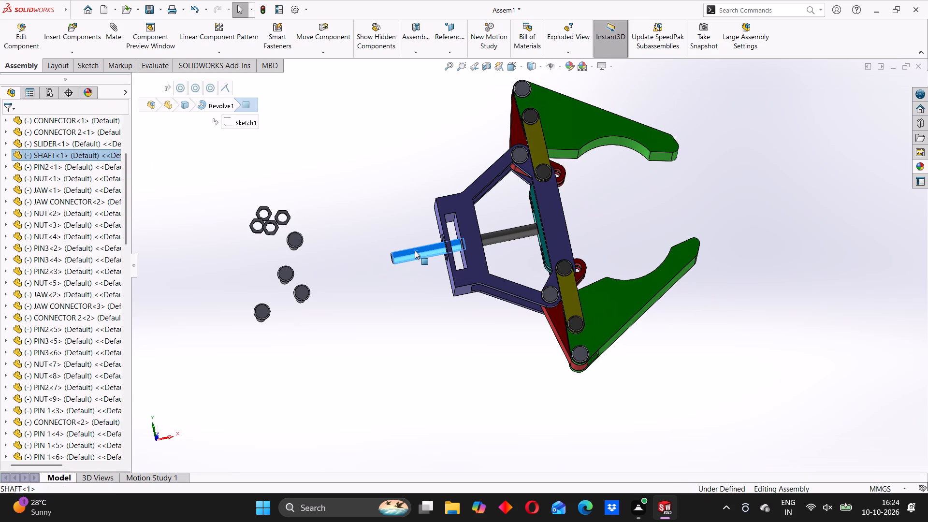
left_click_drag(415, 250, 372, 249)
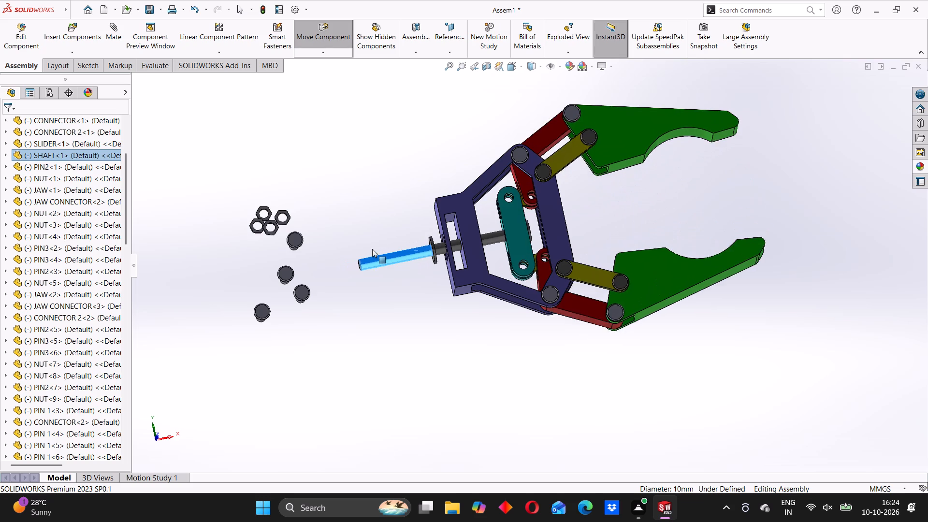
left_click_drag(372, 249, 379, 240)
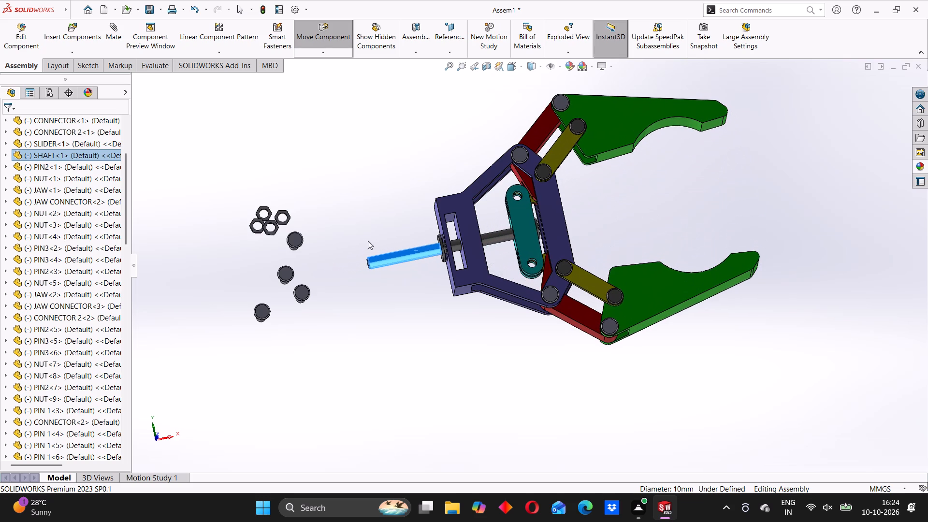
left_click_drag(382, 251, 377, 254)
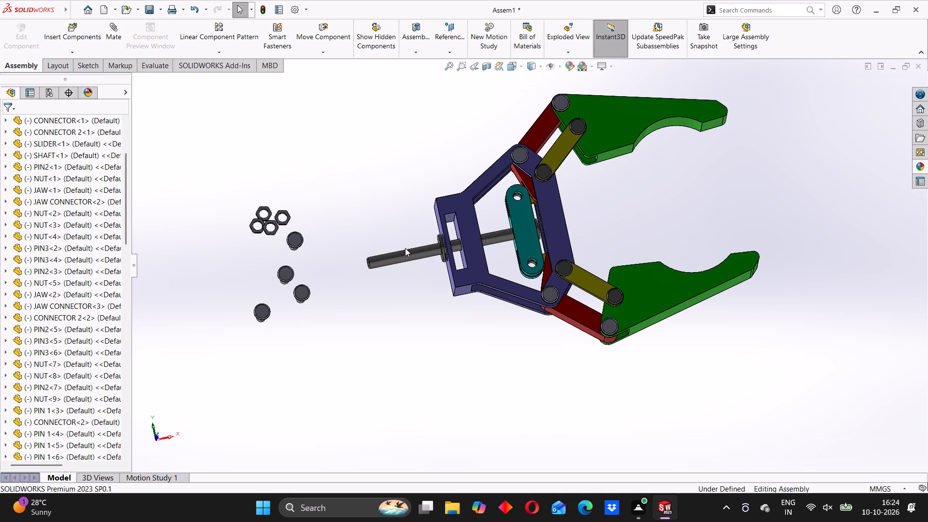
left_click_drag(406, 255, 382, 261)
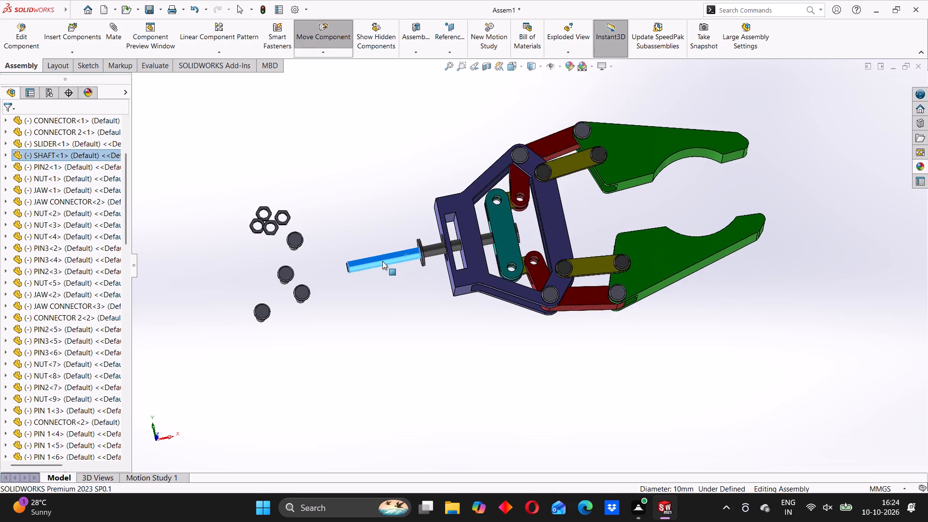
left_click_drag(382, 261, 372, 262)
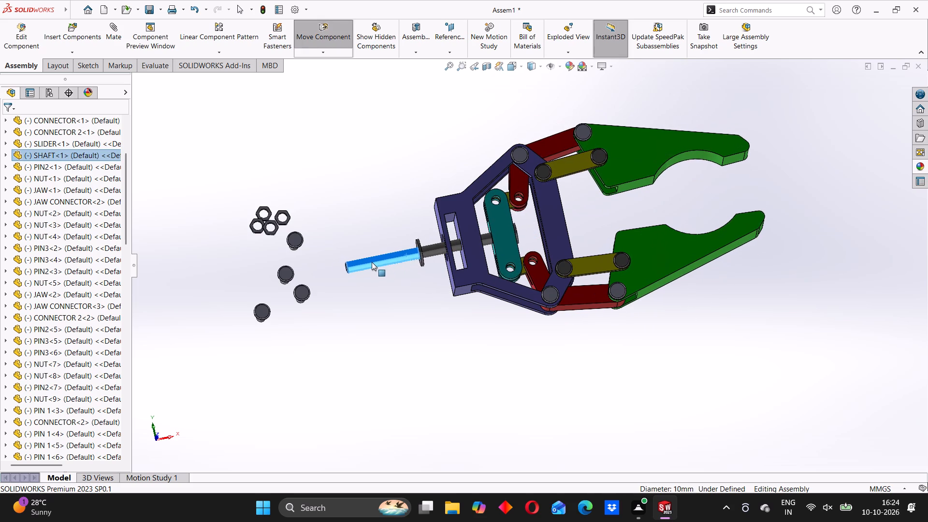
left_click(413, 191)
Add a Concentric mate between the shank of PIN 1<3> and the end hole of JAW CONNECTOR<3>.
scroll(503, 217, "down", 2)
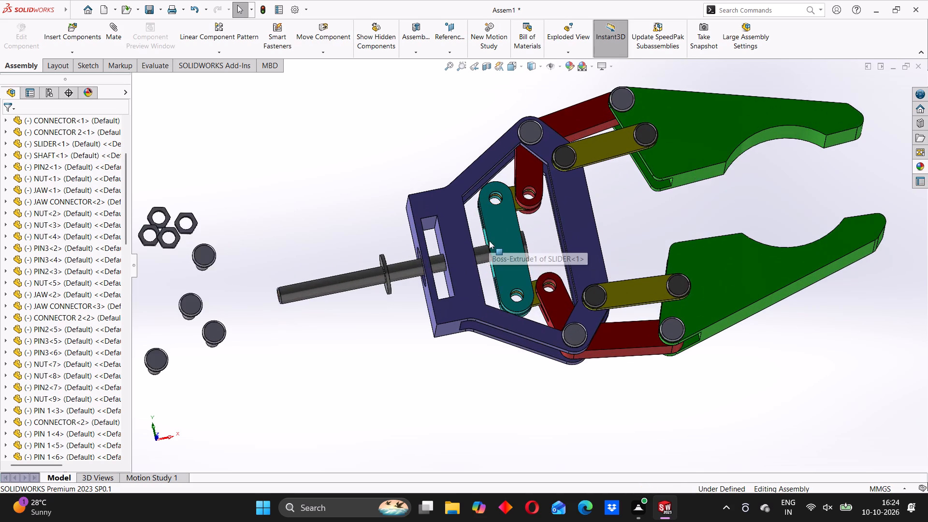
scroll(489, 241, "up", 3)
middle_click_drag(394, 293, 425, 286)
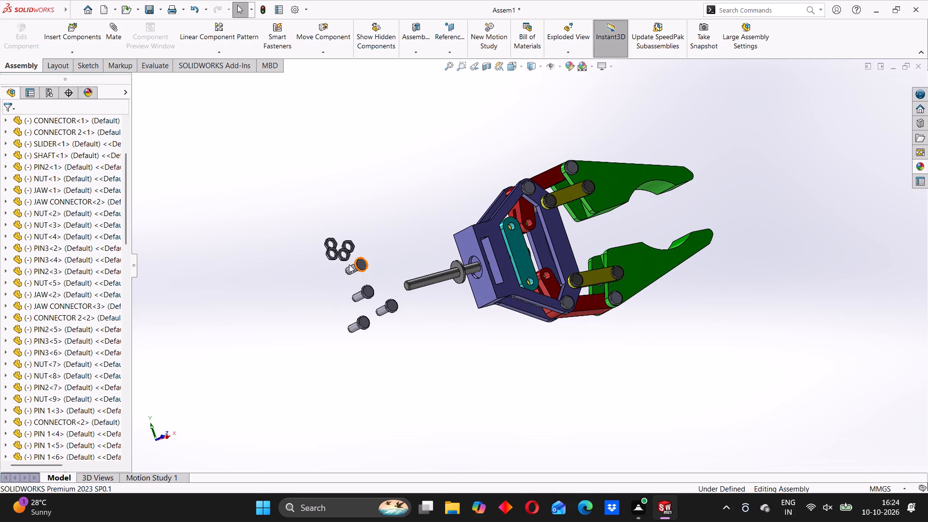
left_click(349, 270)
left_click(181, 179)
left_click(117, 37)
scroll(363, 280, "down", 2)
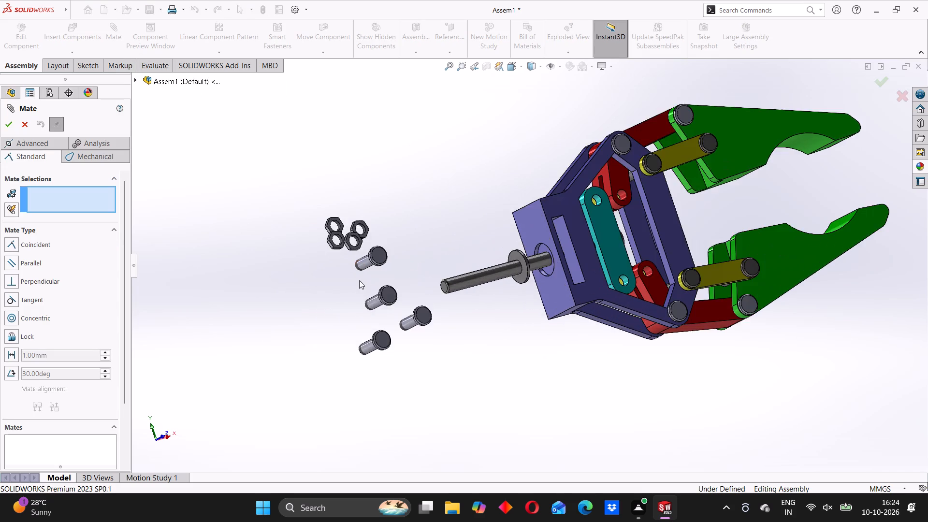
scroll(359, 280, "down", 4)
left_click(420, 249)
scroll(783, 187, "up", 3)
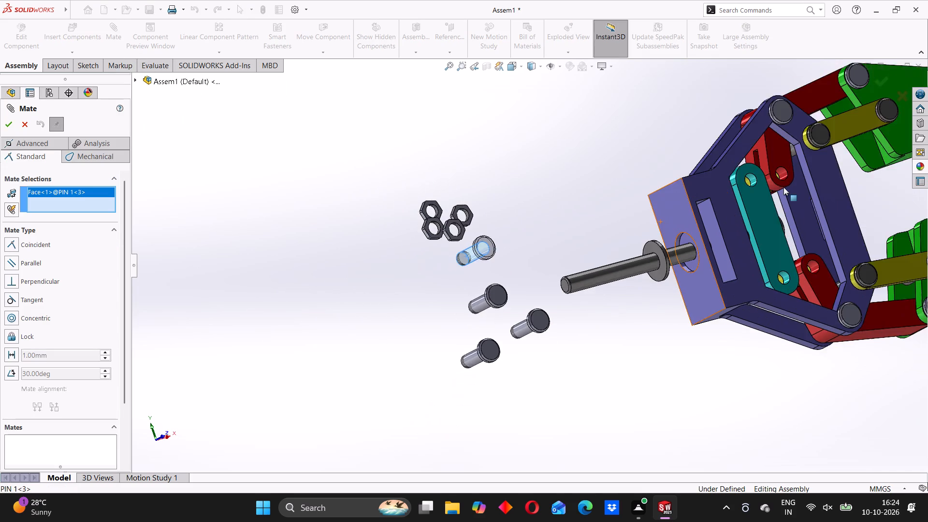
scroll(783, 187, "up", 2)
scroll(725, 196, "down", 3)
middle_click_drag(674, 224, 625, 258)
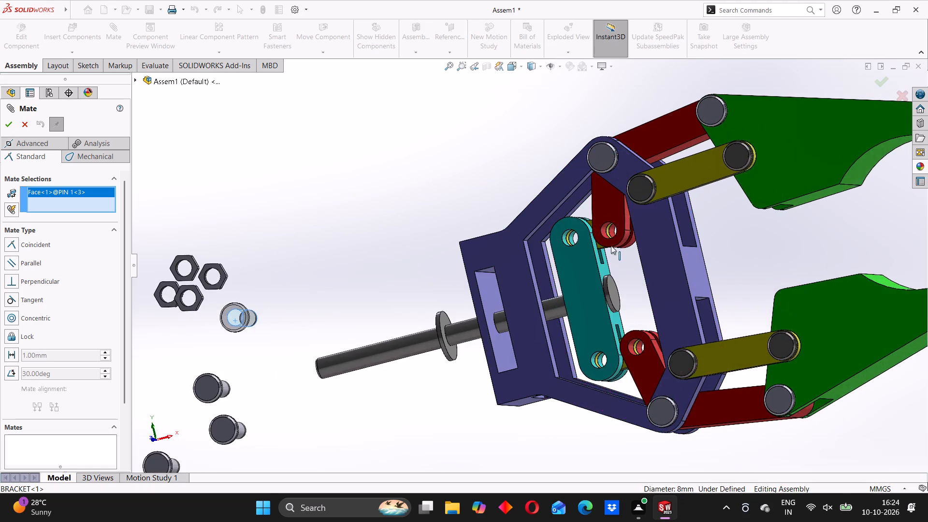
scroll(609, 235, "down", 8)
middle_click_drag(560, 247, 574, 233)
left_click(588, 229)
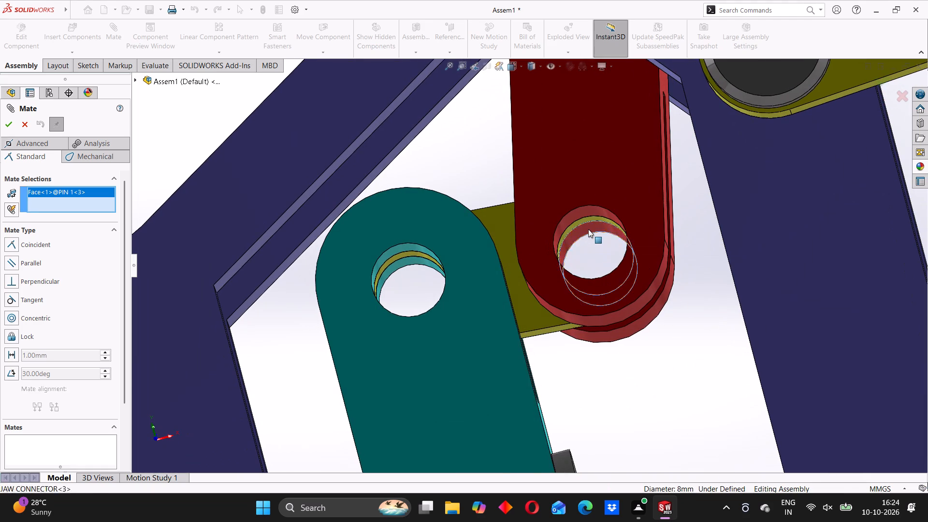
scroll(579, 253, "up", 7)
middle_click_drag(499, 285, 494, 285)
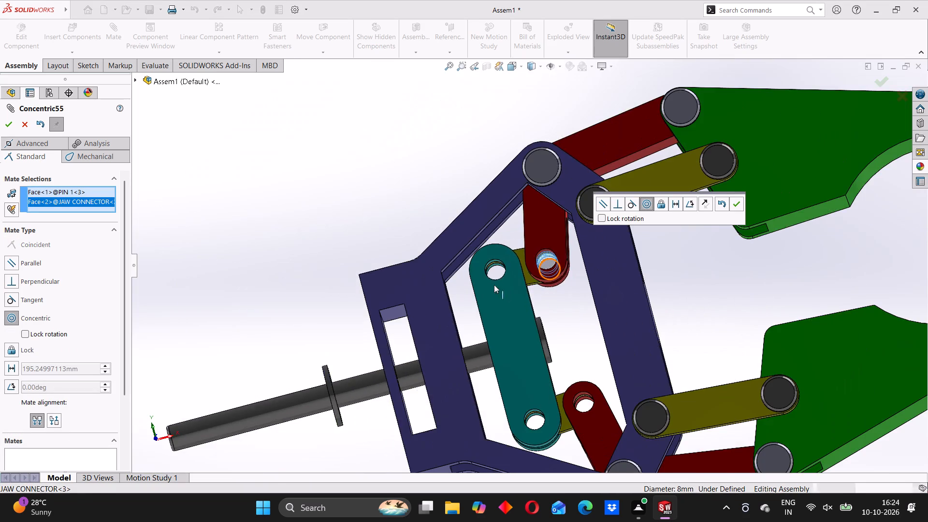
middle_click_drag(494, 285, 609, 291)
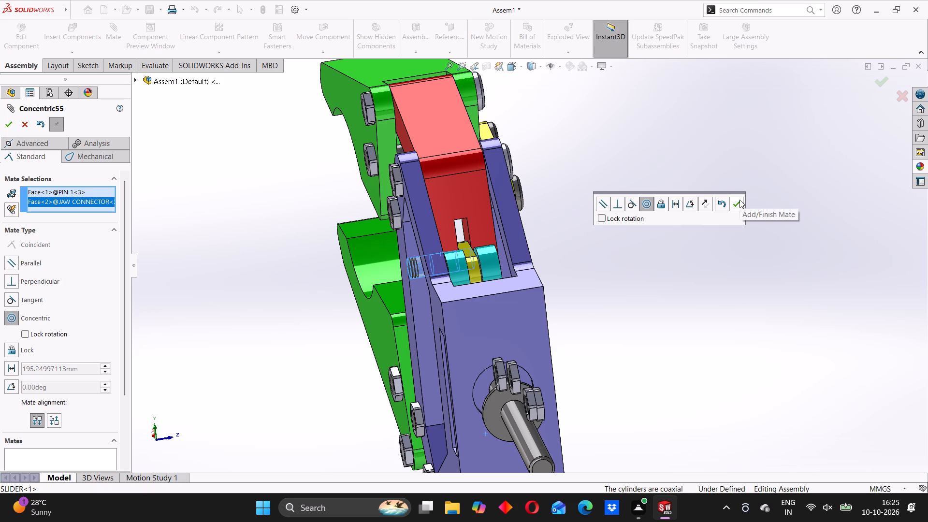
left_click(700, 205)
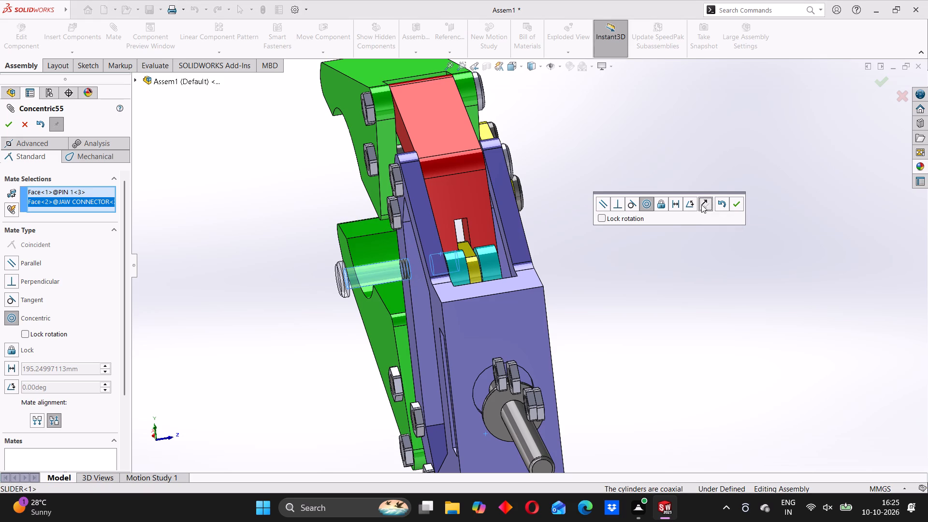
left_click(701, 204)
left_click(735, 203)
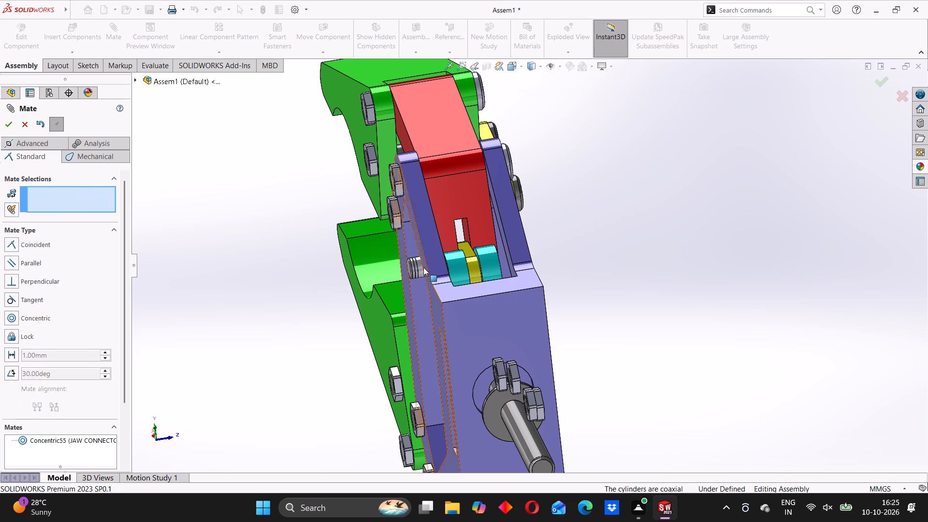
Slide PIN 1<3> through the hole and add a Coincident mate between its head's underside and the outer face of JAW CONNECTOR<3>.
left_click_drag(415, 268, 440, 263)
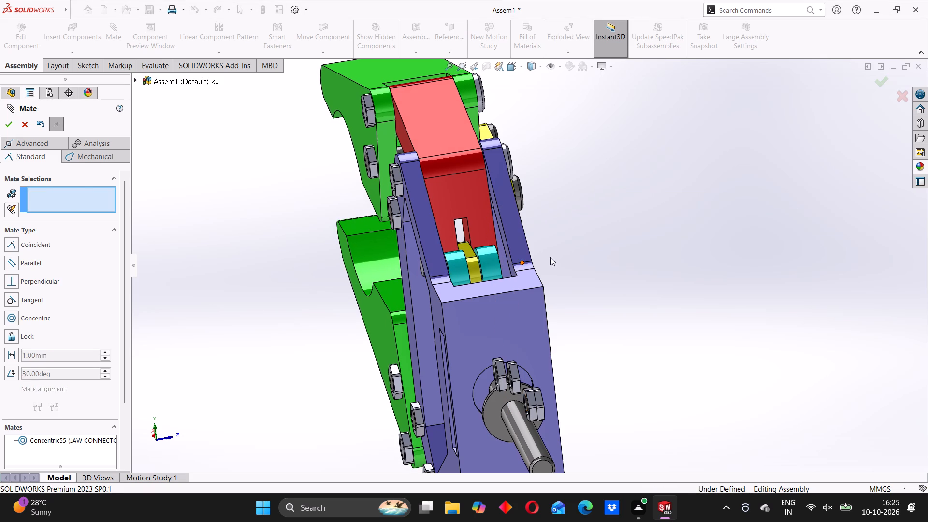
middle_click_drag(550, 257, 571, 264)
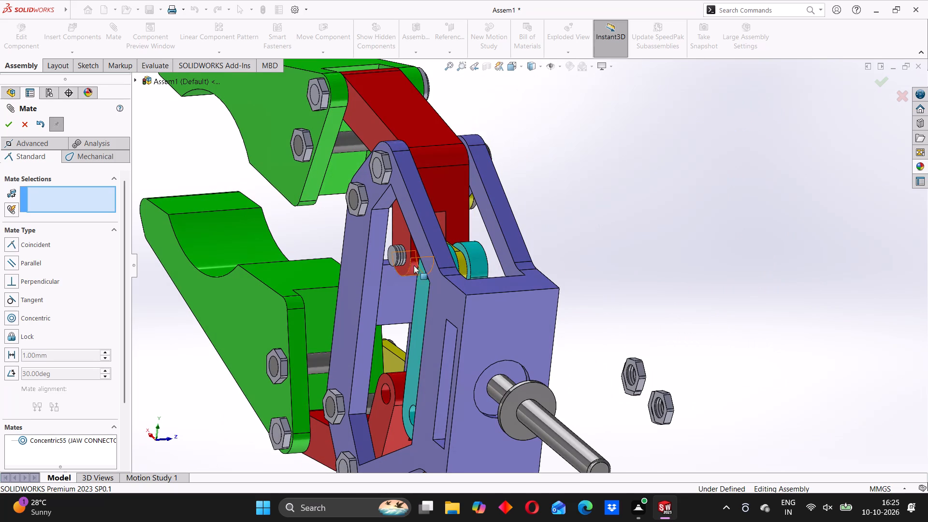
left_click_drag(392, 253, 416, 253)
scroll(545, 236, "down", 4)
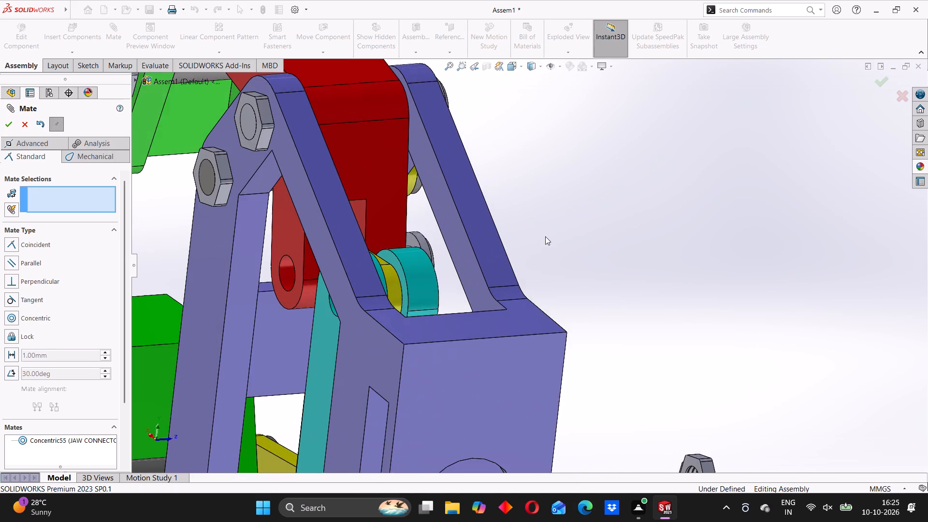
middle_click_drag(551, 251, 476, 285)
scroll(646, 204, "down", 6)
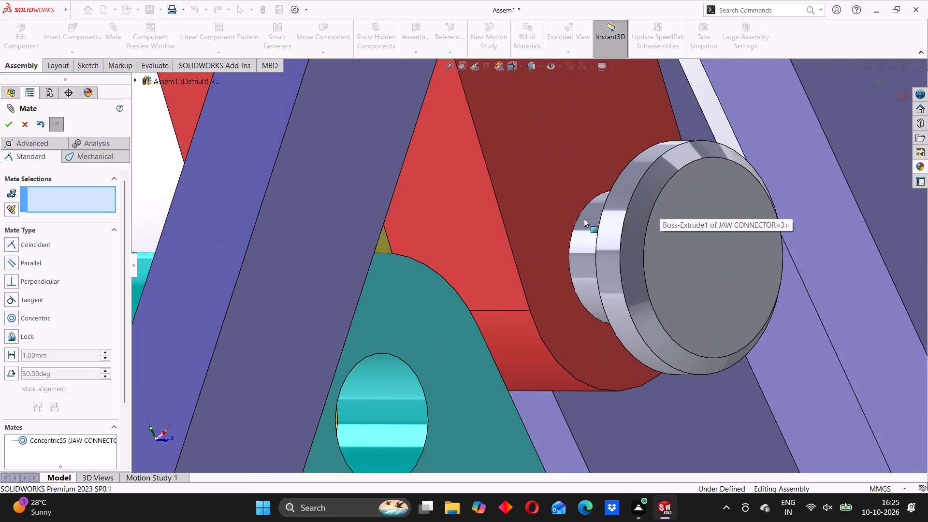
middle_click_drag(584, 218, 674, 246)
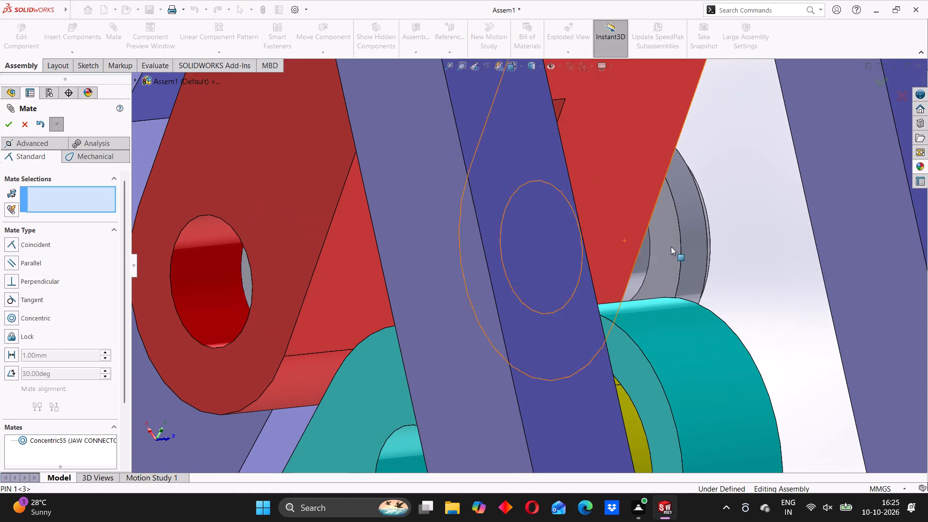
left_click(666, 235)
middle_click_drag(699, 229, 611, 245)
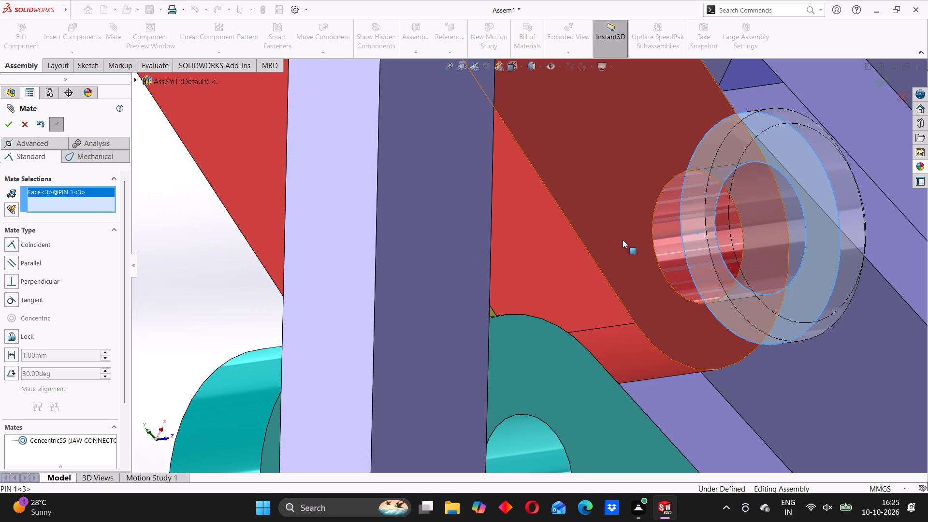
left_click(637, 261)
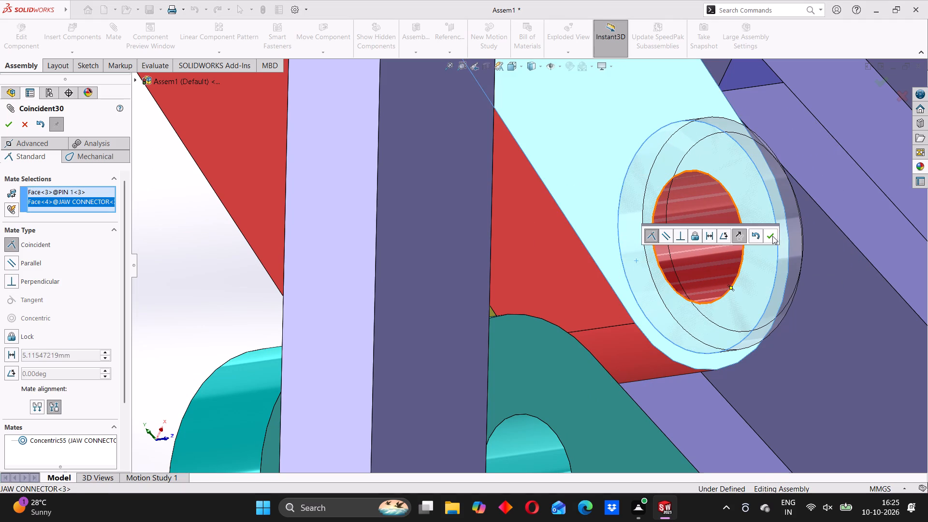
left_click(772, 236)
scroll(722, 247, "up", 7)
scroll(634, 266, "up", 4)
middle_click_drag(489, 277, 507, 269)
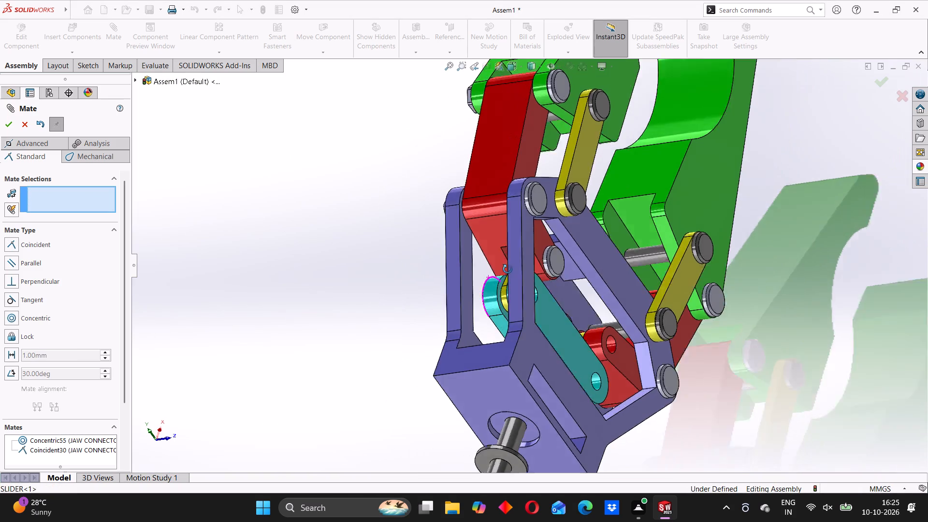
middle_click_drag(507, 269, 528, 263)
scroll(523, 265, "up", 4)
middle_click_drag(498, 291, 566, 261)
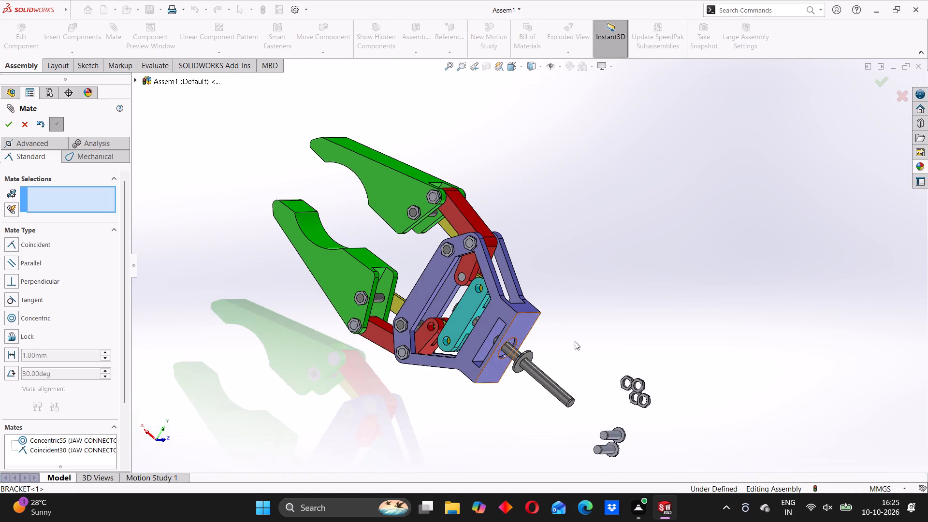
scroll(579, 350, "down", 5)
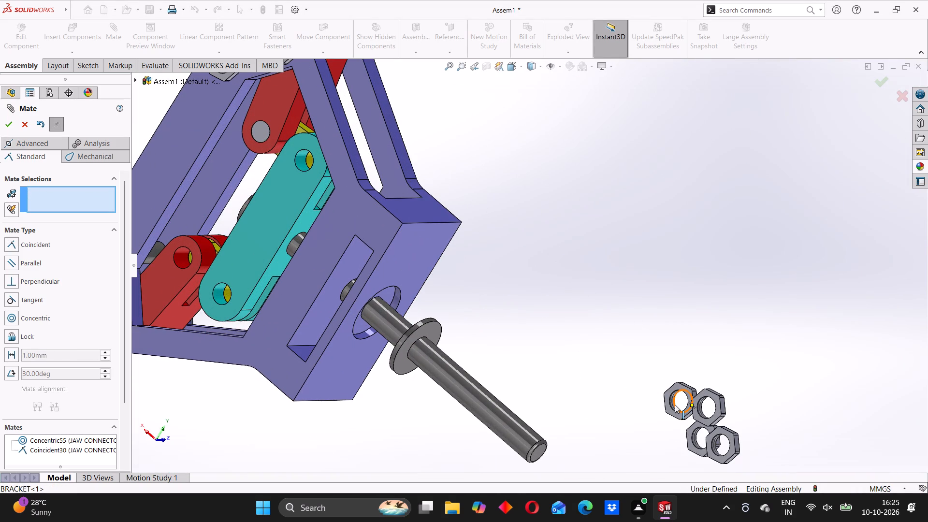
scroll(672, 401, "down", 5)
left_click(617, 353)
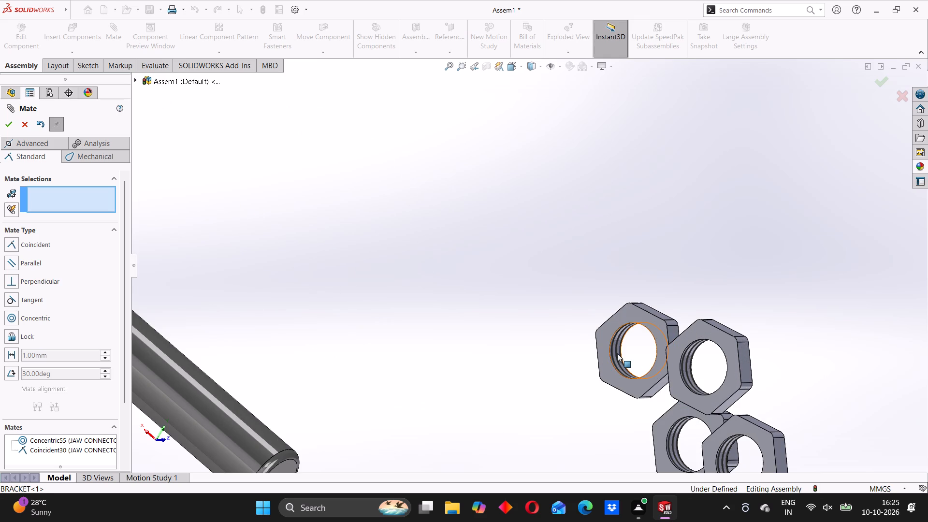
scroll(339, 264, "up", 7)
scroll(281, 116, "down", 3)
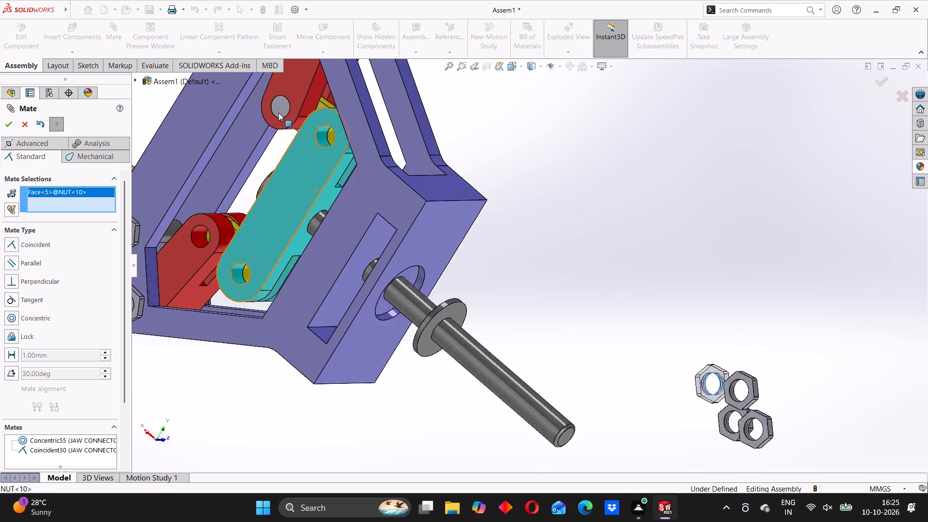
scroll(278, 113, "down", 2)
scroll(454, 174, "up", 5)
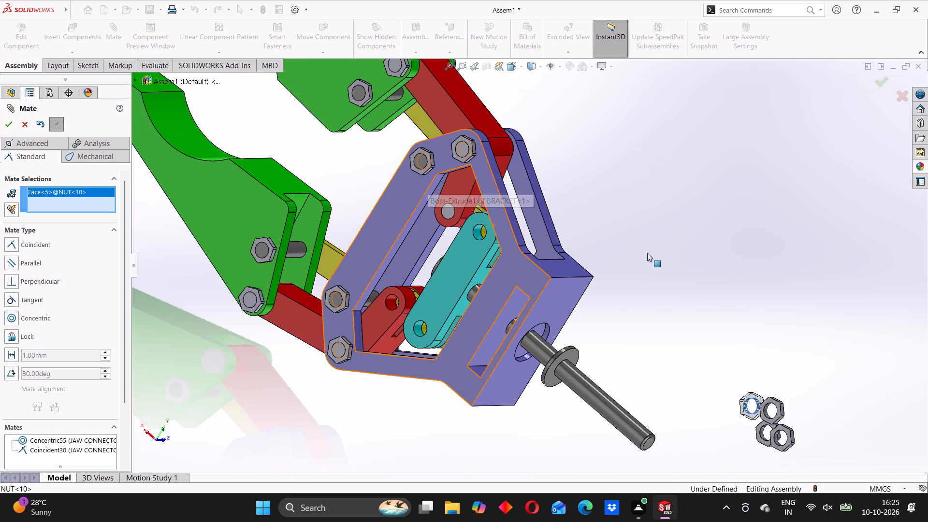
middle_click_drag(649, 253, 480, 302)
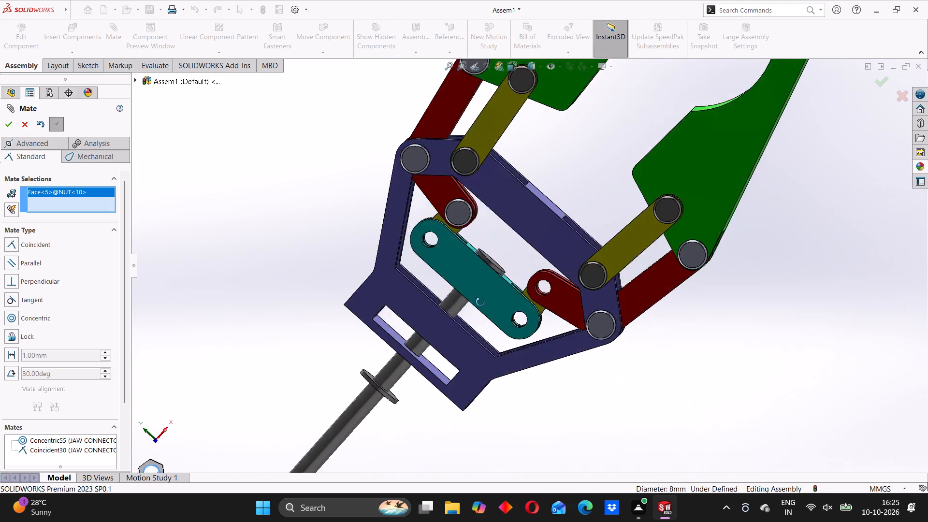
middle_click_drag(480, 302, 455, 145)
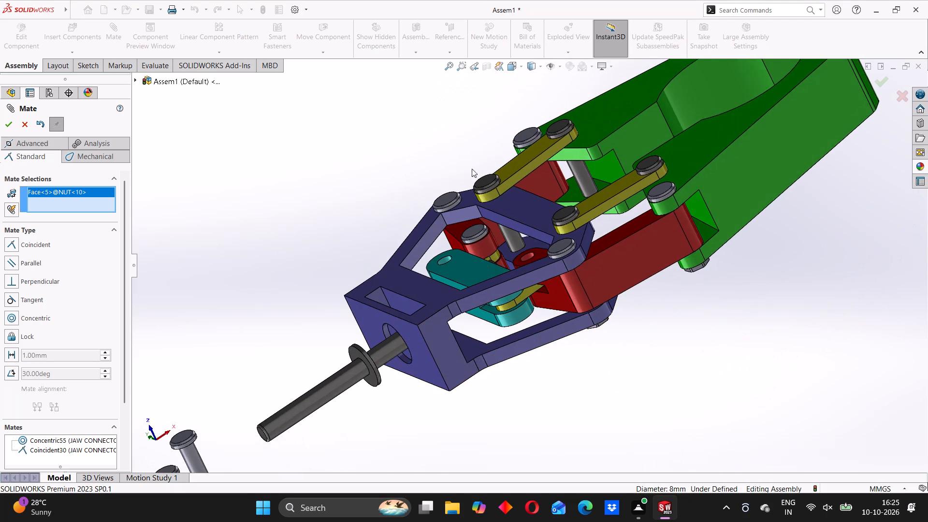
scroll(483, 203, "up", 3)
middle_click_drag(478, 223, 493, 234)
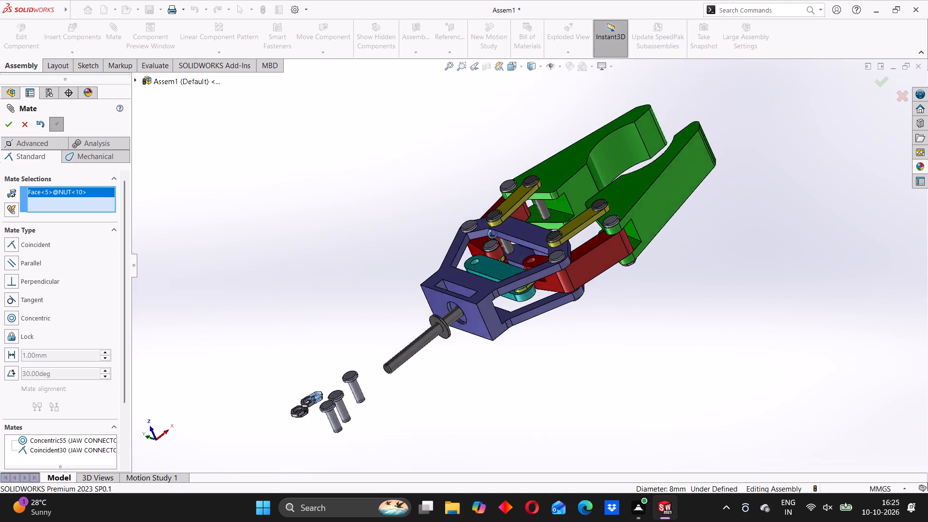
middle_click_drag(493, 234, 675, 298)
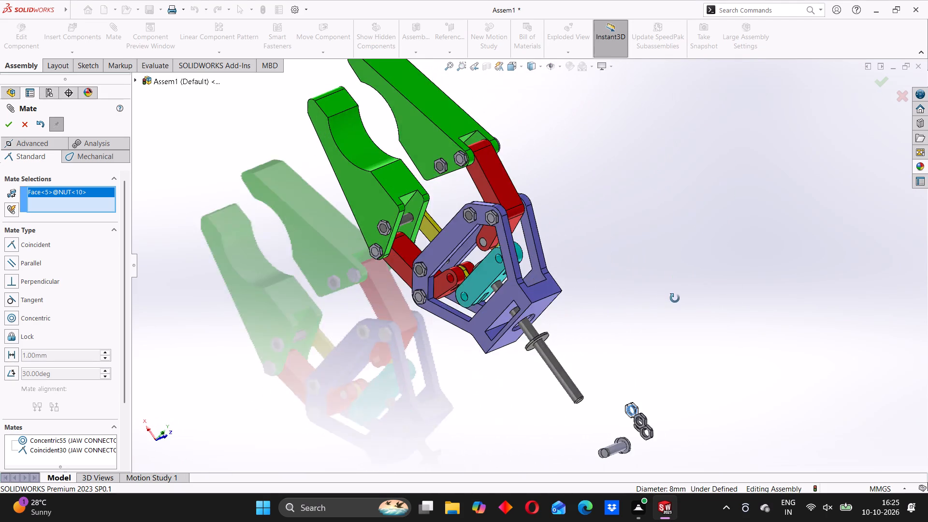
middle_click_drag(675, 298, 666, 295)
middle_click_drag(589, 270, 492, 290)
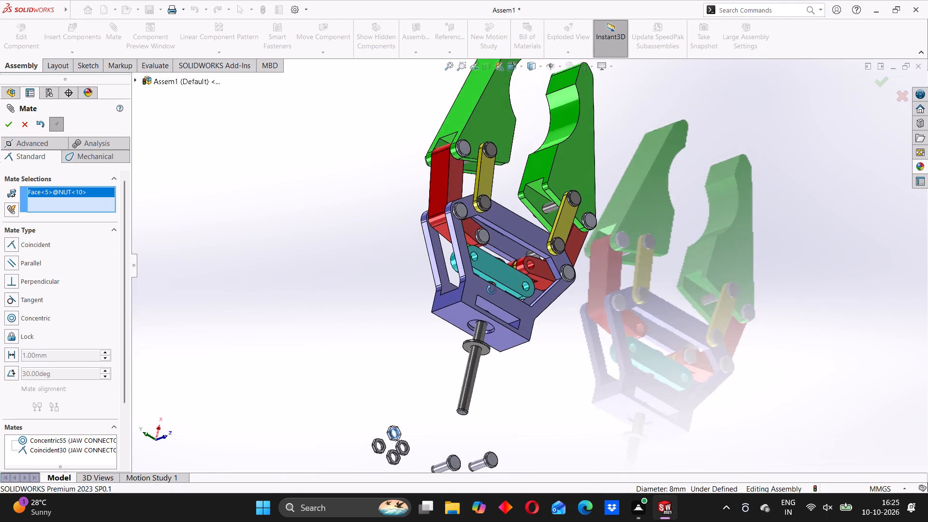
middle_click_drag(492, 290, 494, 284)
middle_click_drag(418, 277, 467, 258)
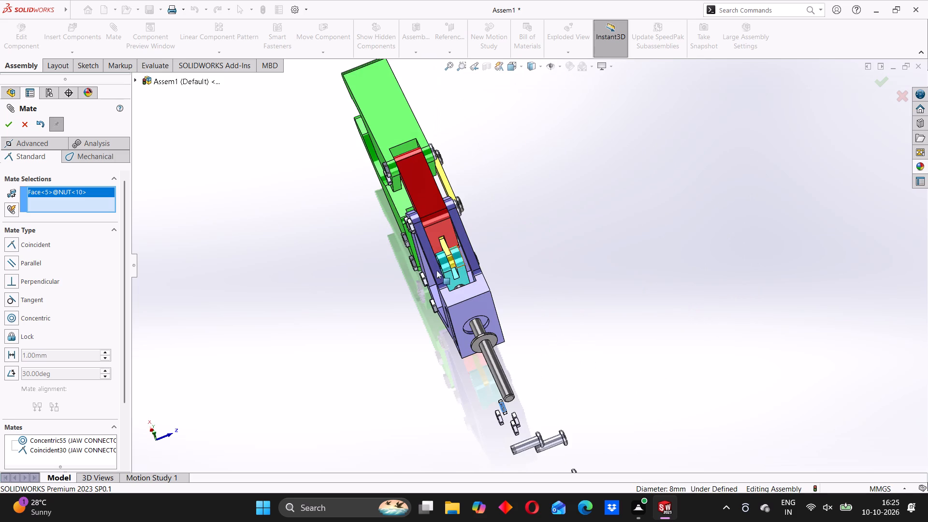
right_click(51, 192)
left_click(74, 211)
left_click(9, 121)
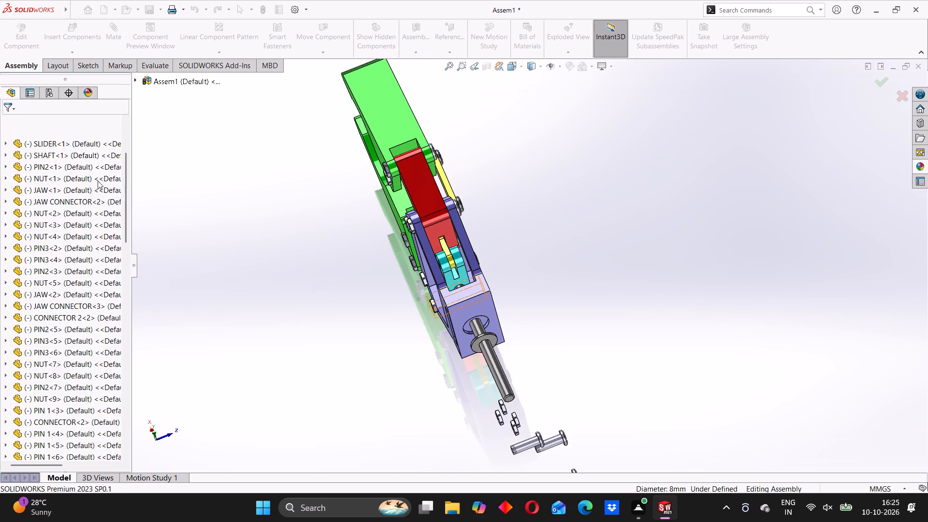
Copy PIN2<1> and place the copy beside the open end hole of JAW CONNECTOR<2>.
middle_click_drag(557, 335, 362, 278)
scroll(544, 290, "down", 3)
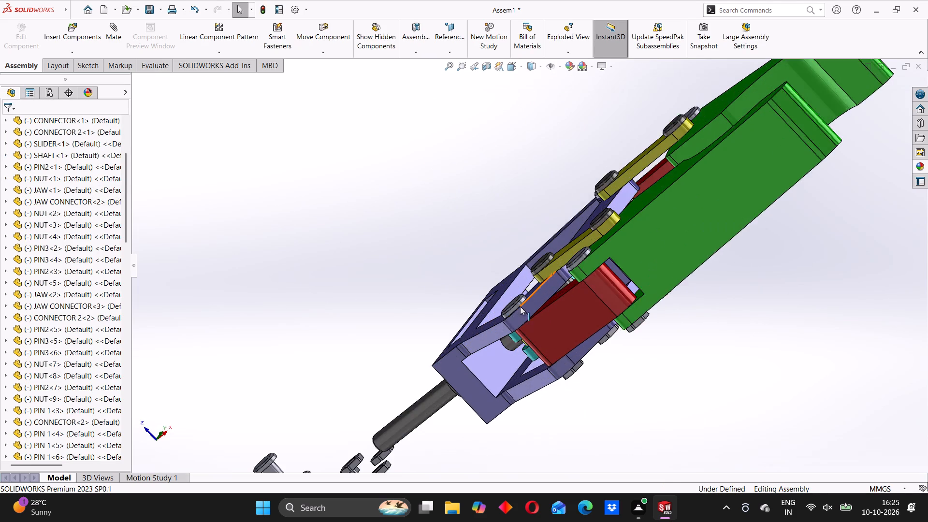
middle_click_drag(508, 306, 591, 340)
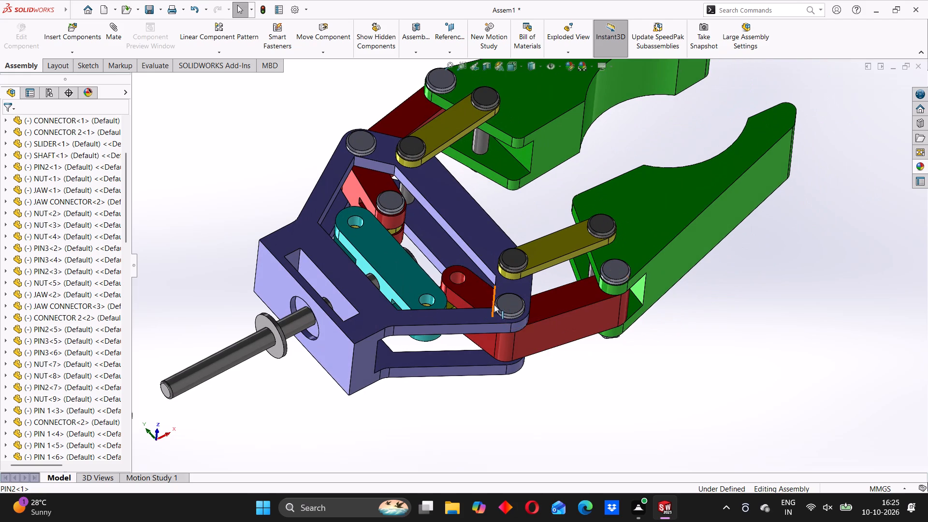
left_click_drag(507, 304, 454, 282, "ctrl")
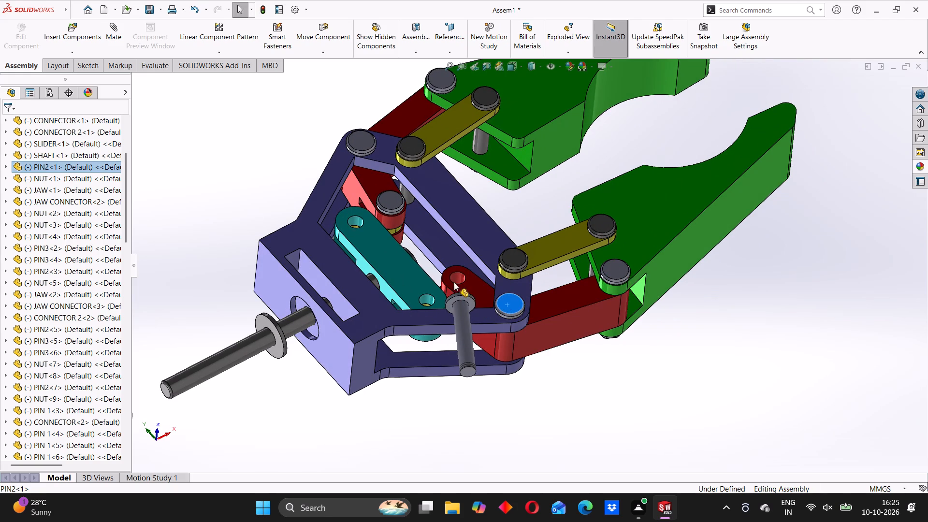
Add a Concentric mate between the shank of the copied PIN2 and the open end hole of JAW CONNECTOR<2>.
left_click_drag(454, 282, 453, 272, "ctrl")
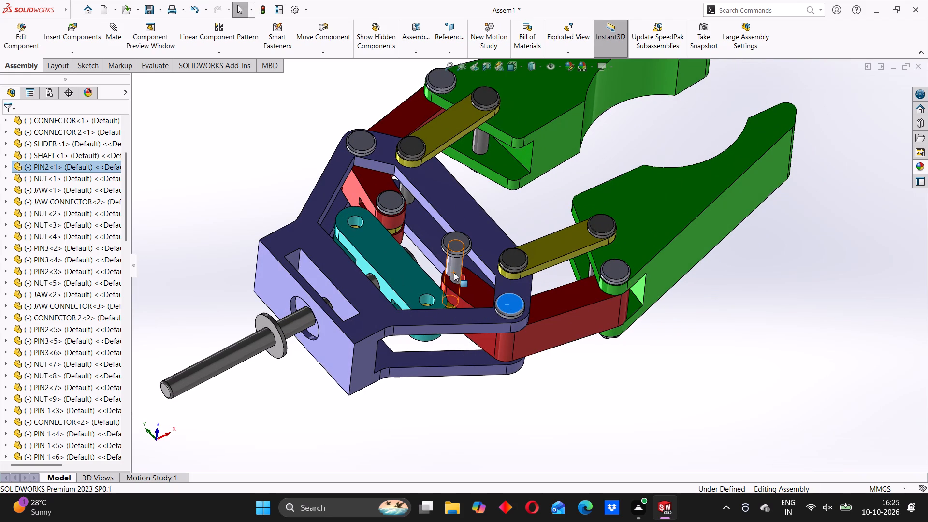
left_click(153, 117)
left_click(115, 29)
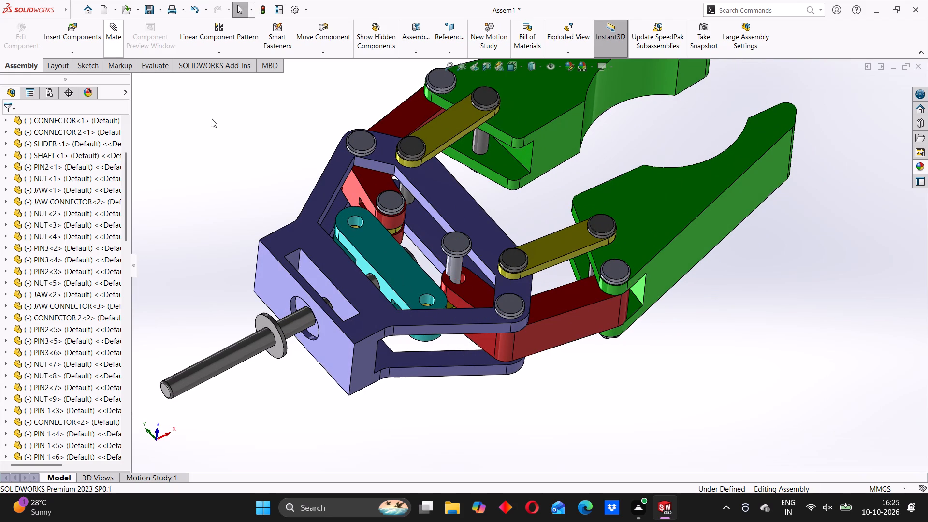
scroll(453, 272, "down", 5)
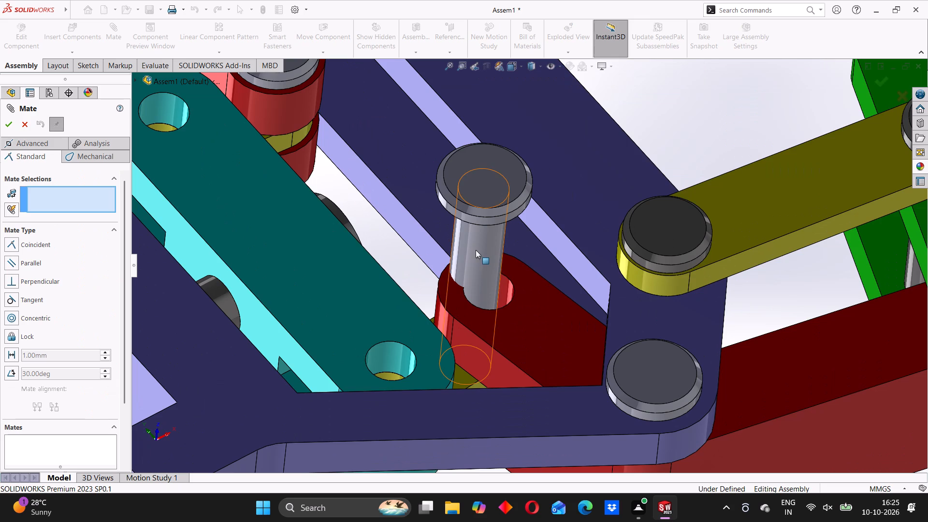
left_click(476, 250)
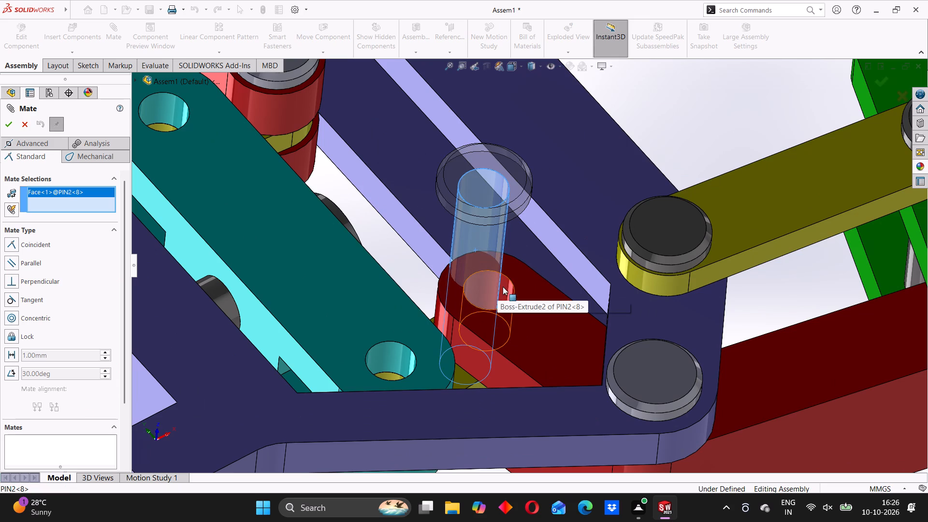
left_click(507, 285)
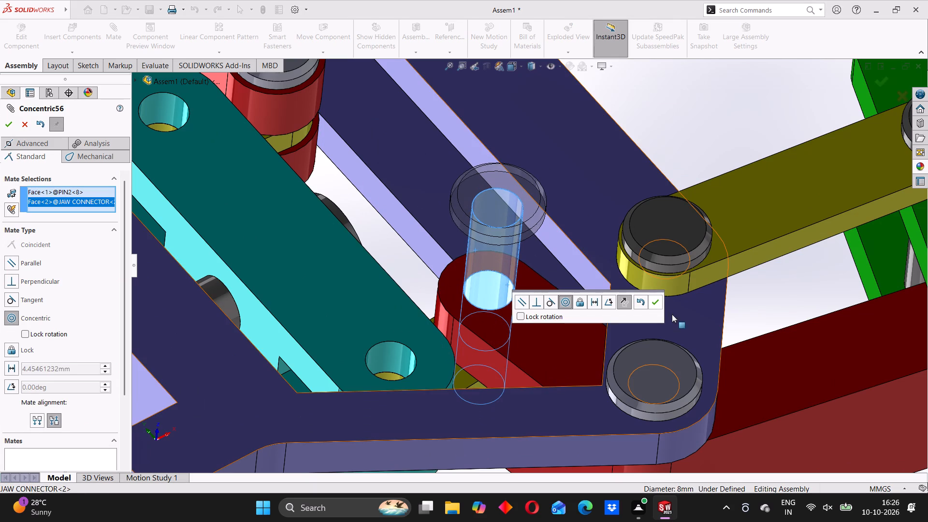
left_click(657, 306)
Slide the copied PIN2 through the hole and examine its fit in JAW CONNECTOR<2> from several sides.
left_click_drag(509, 224, 498, 282)
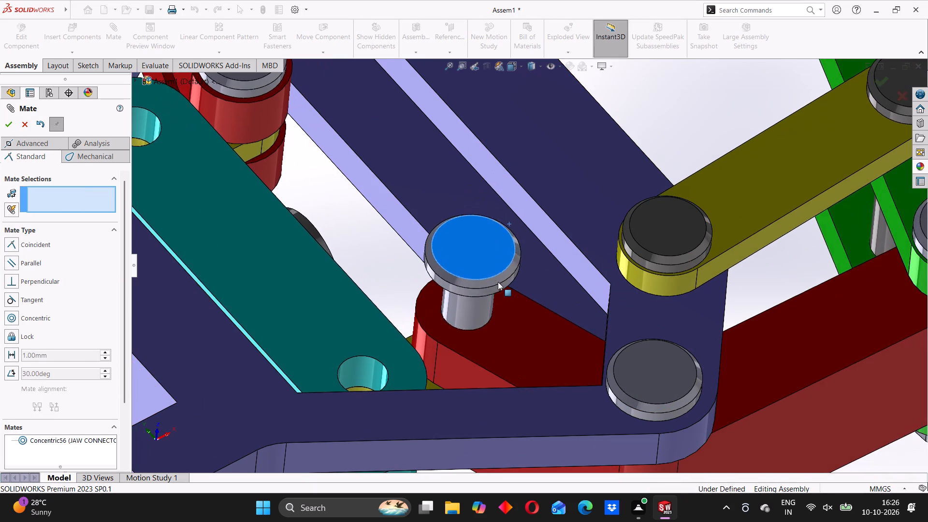
left_click_drag(498, 282, 485, 313)
scroll(481, 314, "up", 4)
middle_click_drag(465, 343, 458, 261)
scroll(512, 320, "down", 2)
middle_click_drag(468, 351, 432, 337)
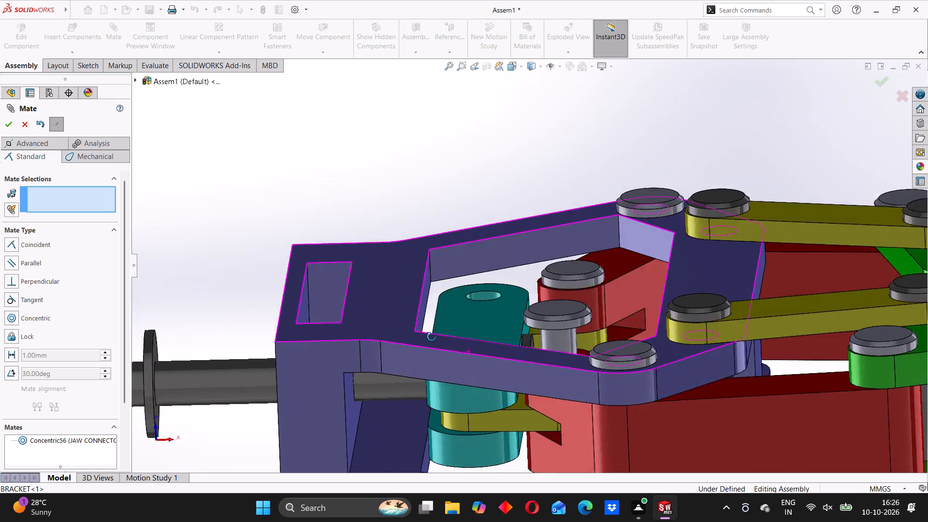
middle_click_drag(432, 337, 430, 335)
scroll(486, 352, "up", 7)
middle_click_drag(474, 355, 526, 195)
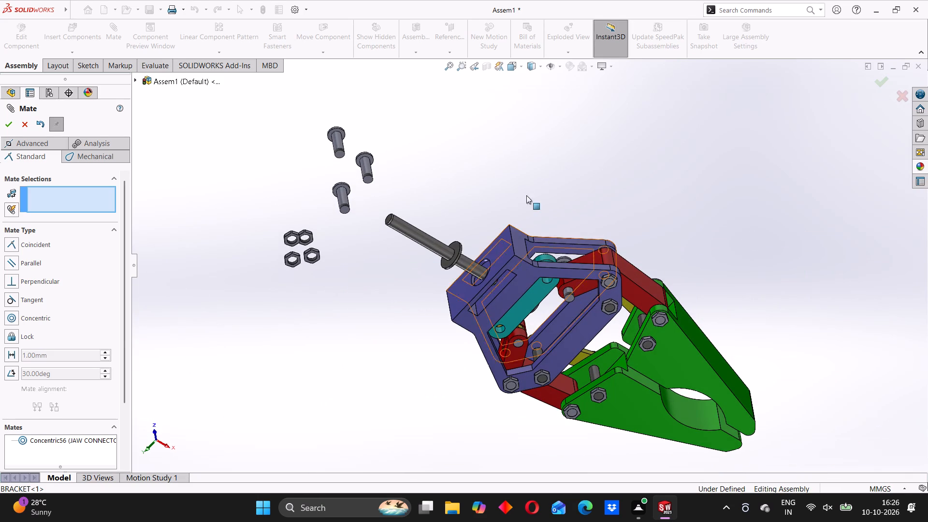
middle_click_drag(561, 250, 549, 409)
scroll(551, 387, "up", 1)
scroll(539, 241, "down", 3)
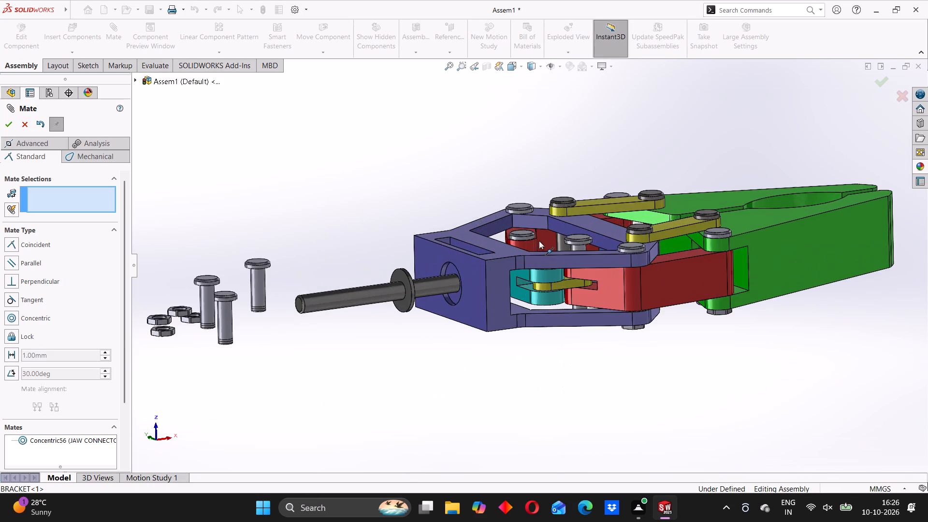
middle_click_drag(535, 242, 561, 315)
Finish mating and delete the copied PIN2 from the end hole of JAW CONNECTOR<2> together with its Concentric mate.
right_click(597, 261)
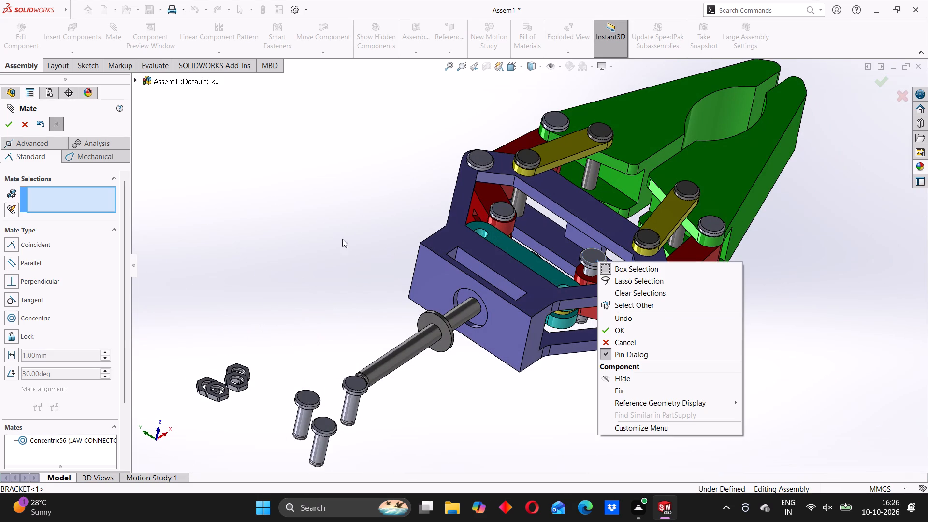
left_click(2, 121)
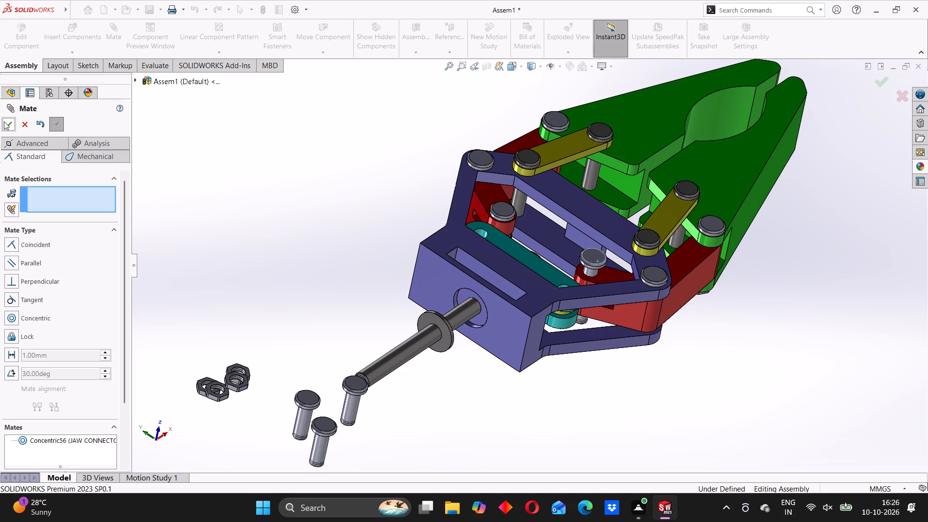
left_click(3, 123)
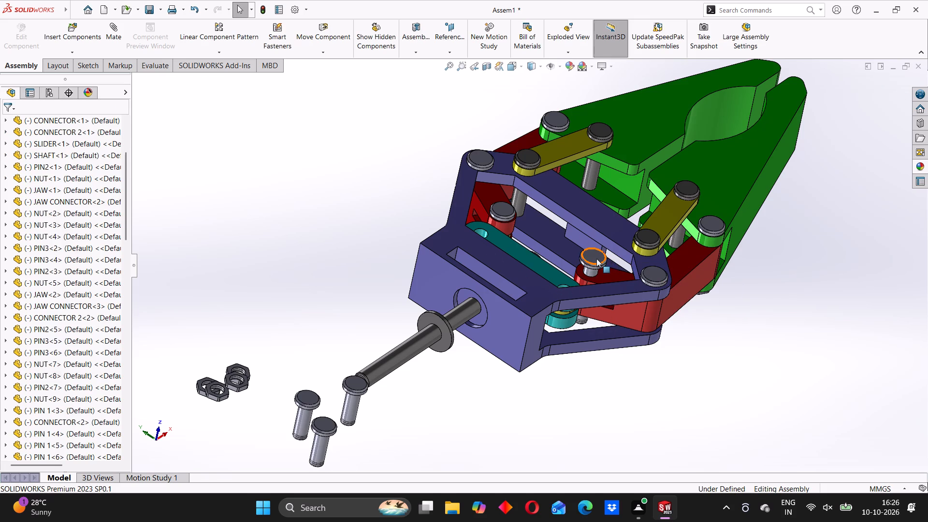
right_click(596, 259)
left_click(625, 367)
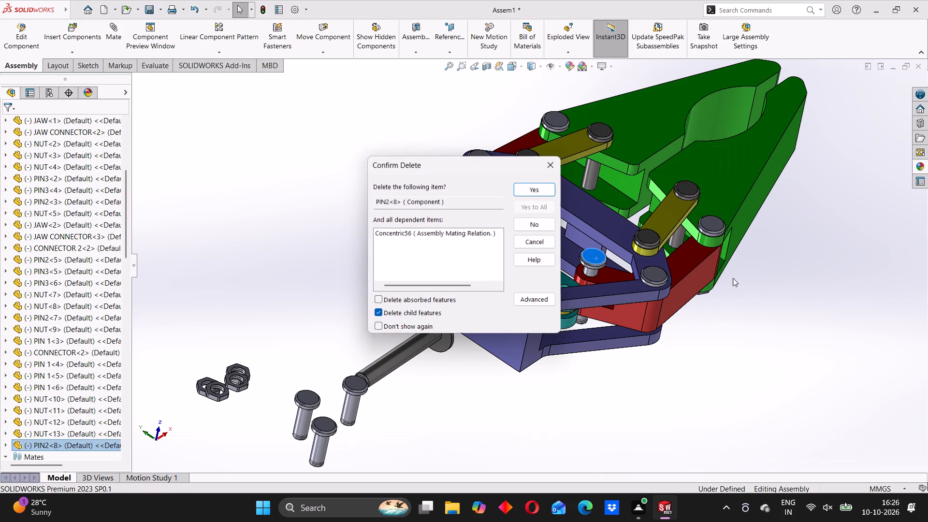
left_click(535, 190)
Slide the shaft back and forth through the bracket to check how it moves the slider and both jaws.
scroll(668, 253, "up", 3)
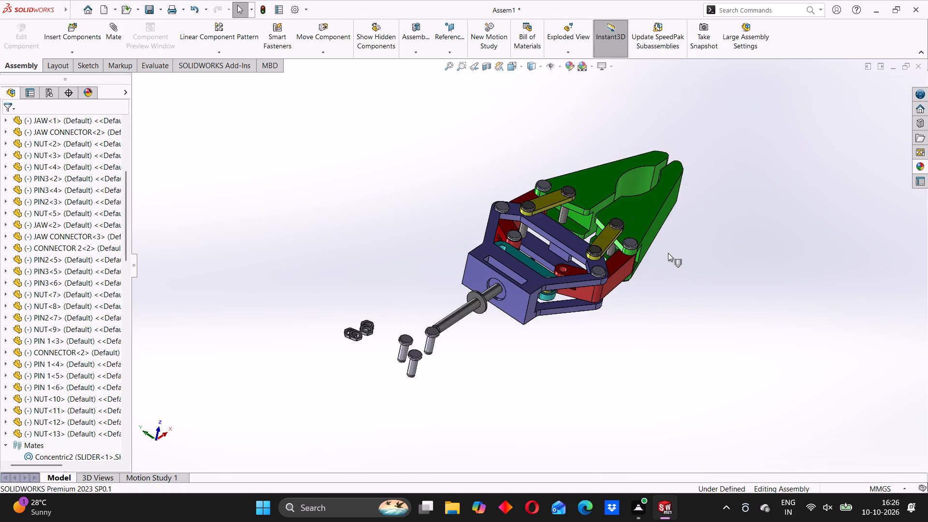
scroll(668, 253, "up", 3)
middle_click_drag(591, 273, 537, 293)
scroll(545, 267, "down", 3)
middle_click_drag(567, 258, 546, 308)
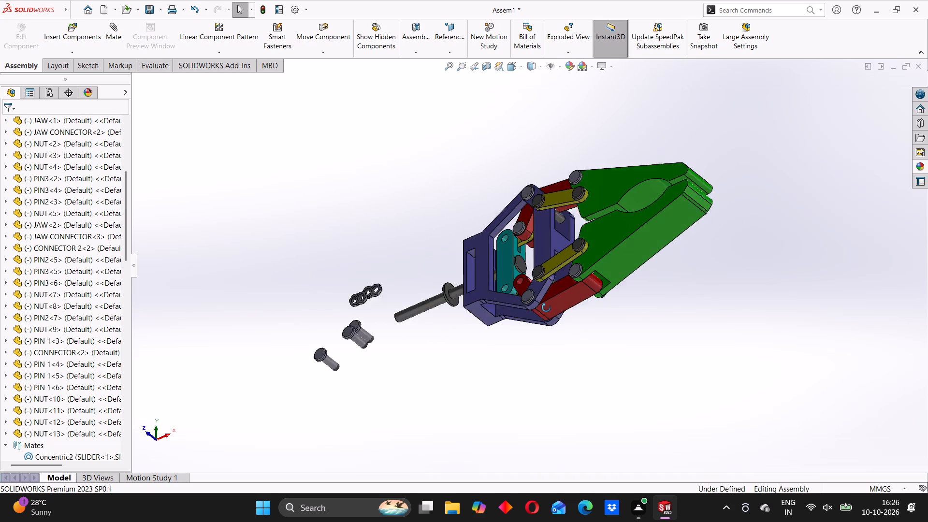
middle_click_drag(546, 308, 543, 319)
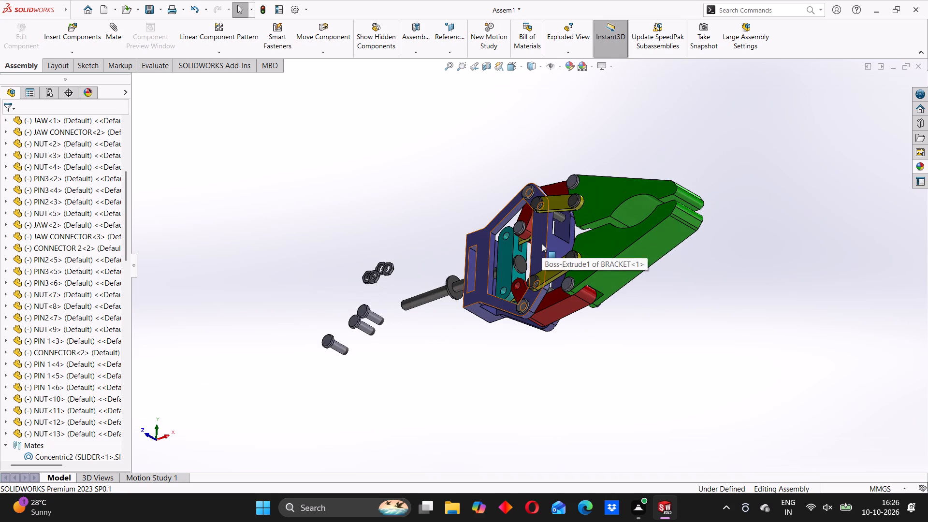
scroll(336, 306, "down", 3)
middle_click_drag(501, 289, 526, 293)
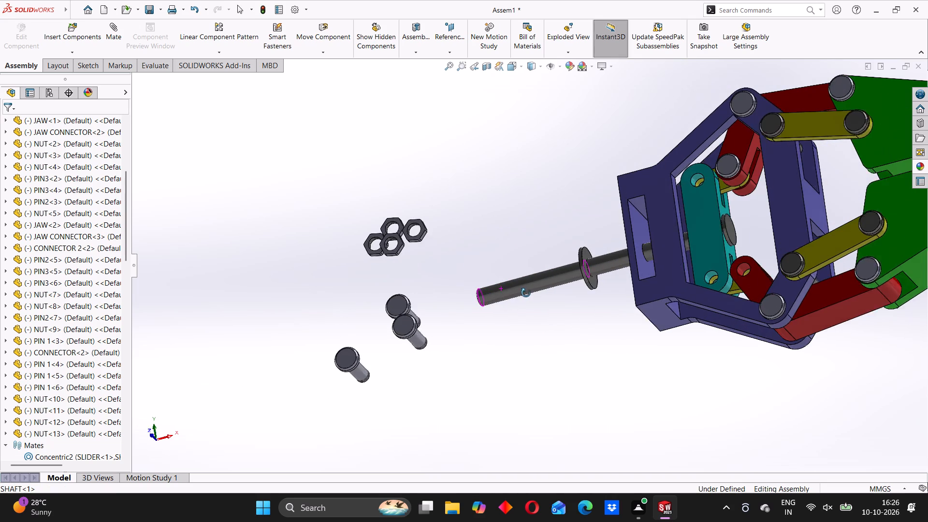
middle_click_drag(526, 293, 536, 294)
left_click_drag(538, 290, 563, 284)
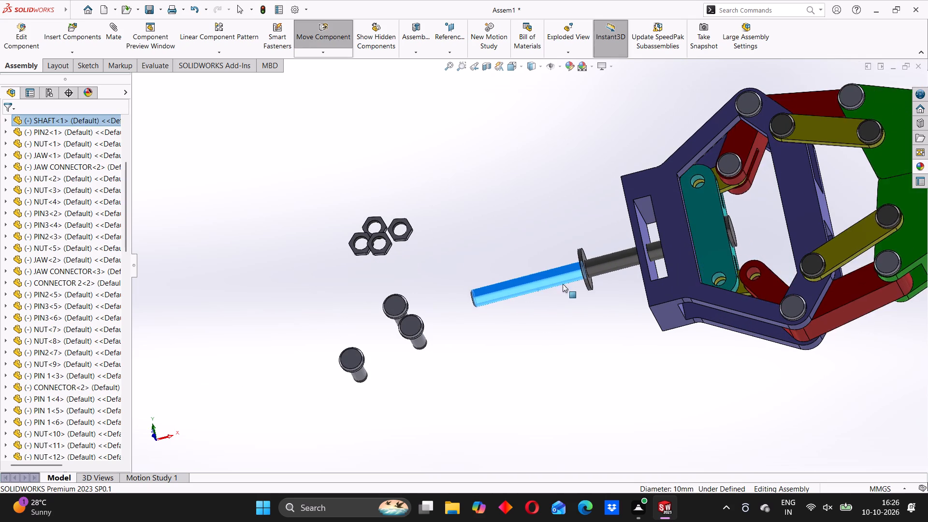
left_click_drag(563, 284, 540, 284)
scroll(612, 284, "up", 3)
scroll(702, 226, "down", 3)
middle_click_drag(596, 256, 604, 255)
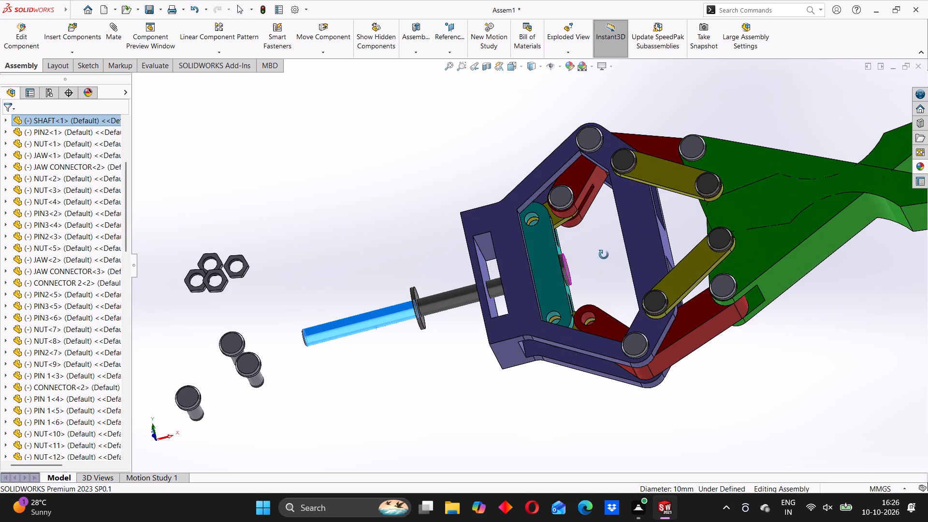
middle_click_drag(604, 255, 607, 255)
left_click_drag(378, 306, 406, 305)
left_click_drag(384, 315, 407, 312)
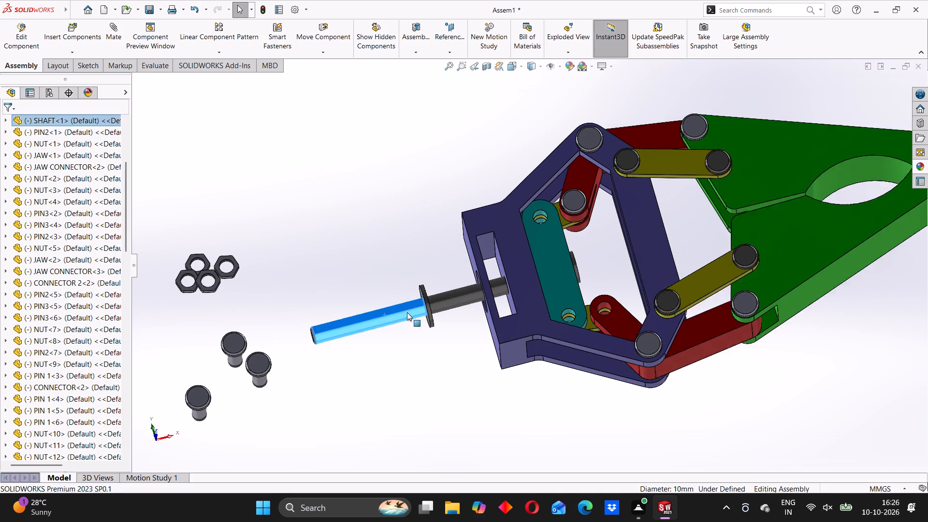
left_click_drag(407, 312, 419, 309)
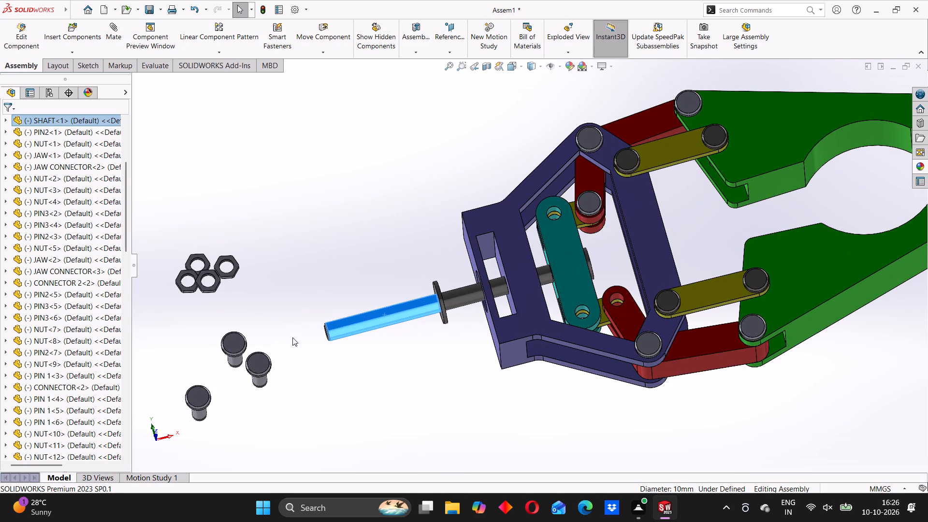
Move PIN 1<6> from the group of loose pins to the open space beside the bracket.
scroll(289, 353, "up", 3)
scroll(255, 349, "down", 4)
scroll(697, 293, "up", 2)
scroll(742, 257, "up", 1)
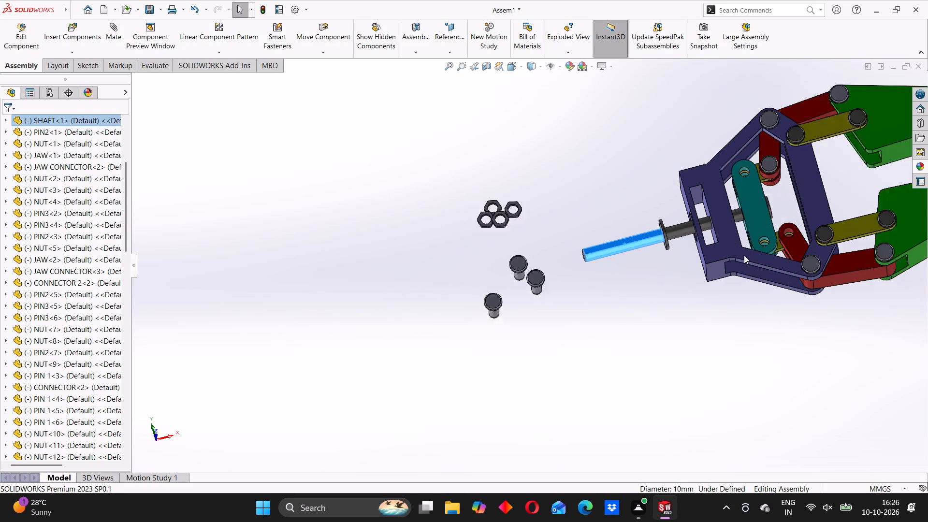
scroll(744, 255, "up", 2)
scroll(733, 232, "down", 5)
left_click(272, 195)
scroll(275, 243, "up", 3)
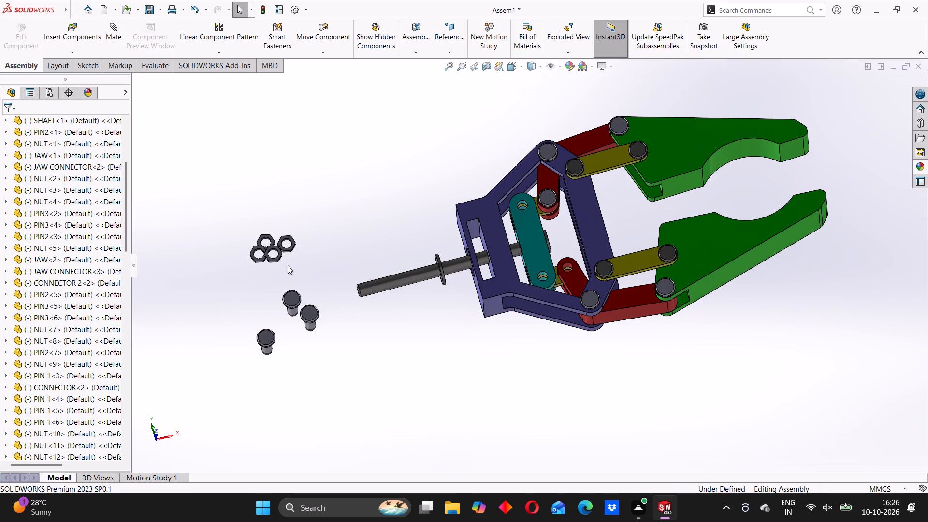
left_click_drag(306, 313, 406, 196)
Add a Concentric mate between the shank of PIN 1<6> and the open end hole of JAW CONNECTOR<2>.
scroll(423, 198, "down", 2)
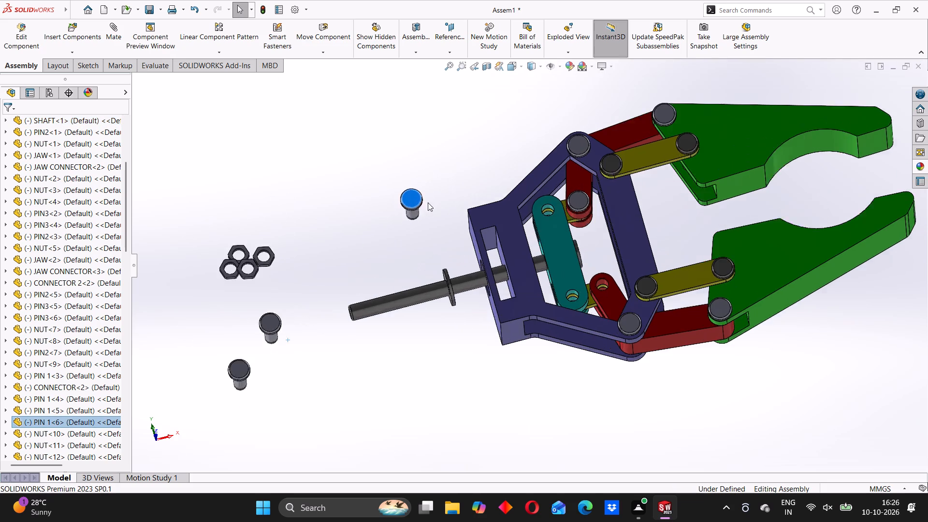
scroll(428, 203, "down", 1)
middle_click_drag(378, 242, 418, 183)
left_click(440, 203)
middle_click_drag(651, 319, 643, 327)
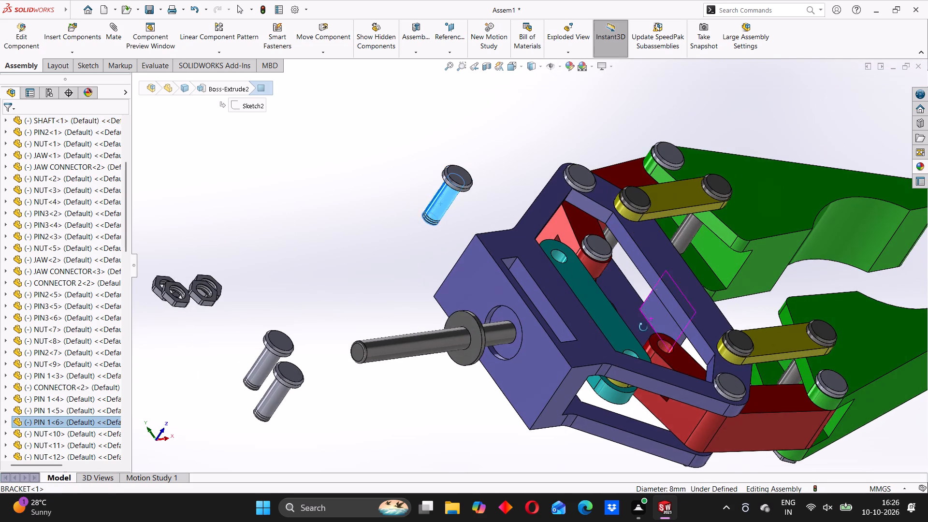
middle_click_drag(643, 327, 624, 355)
left_click(616, 371)
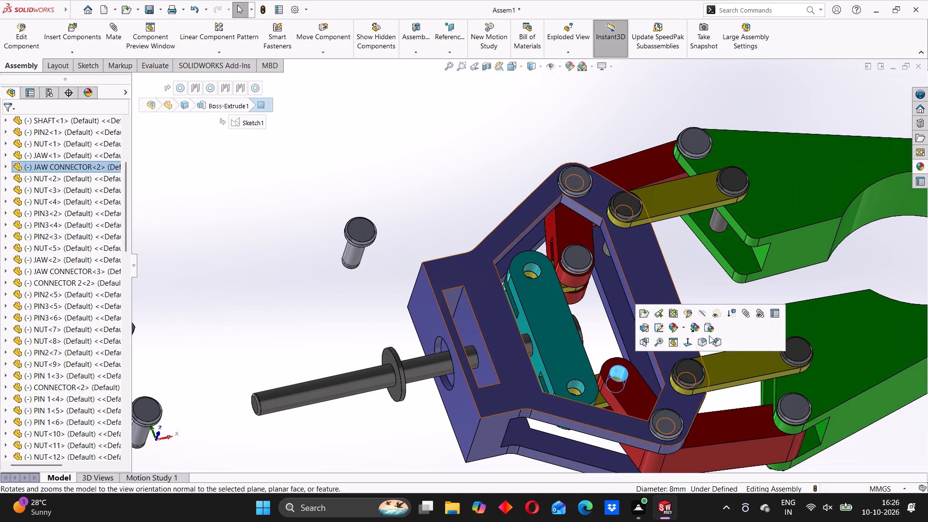
left_click(745, 316)
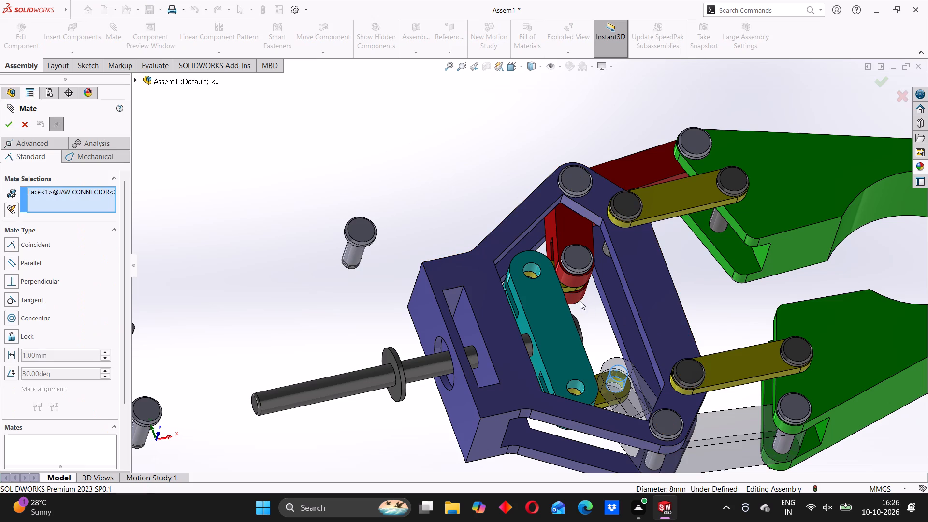
left_click(353, 253)
left_click(337, 224)
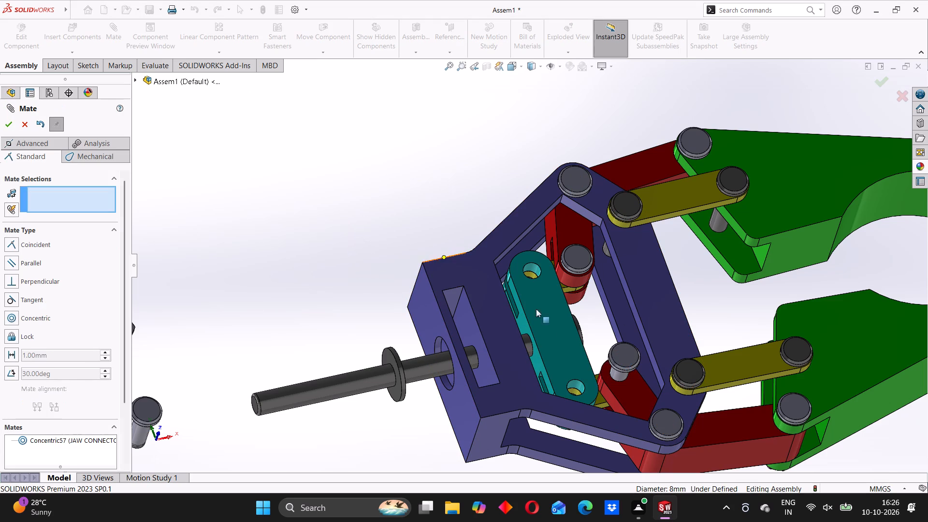
Add a Coincident mate between the underside of the head of PIN 1<6> and the side face of JAW CONNECTOR<2>.
left_click_drag(618, 353, 610, 377)
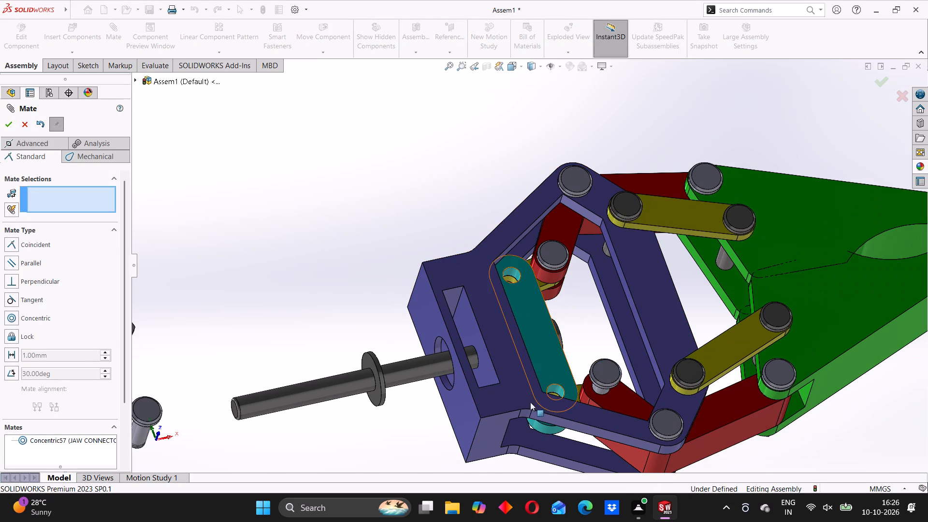
scroll(534, 391, "up", 3)
middle_click_drag(497, 400, 538, 180)
scroll(602, 295, "down", 2)
middle_click_drag(550, 323, 537, 338)
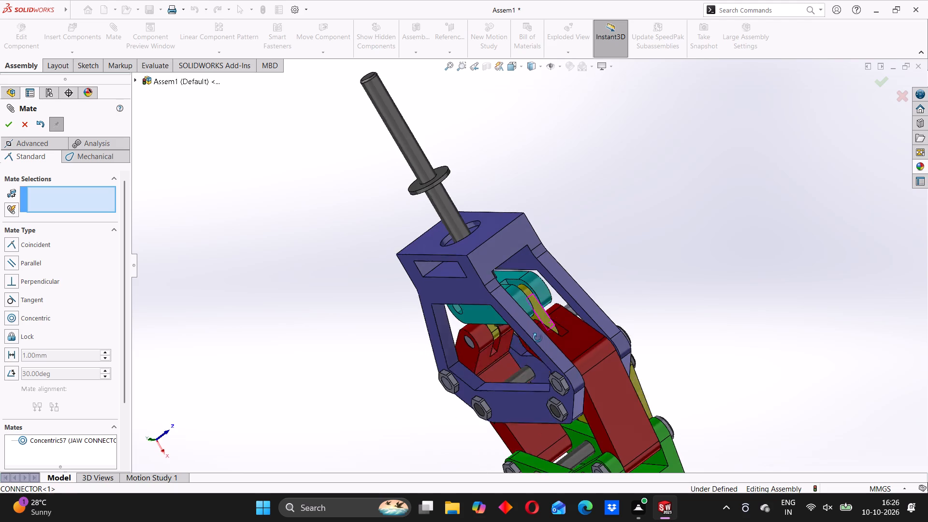
middle_click_drag(537, 338, 513, 389)
left_click_drag(595, 293, 570, 315)
scroll(520, 337, "down", 3)
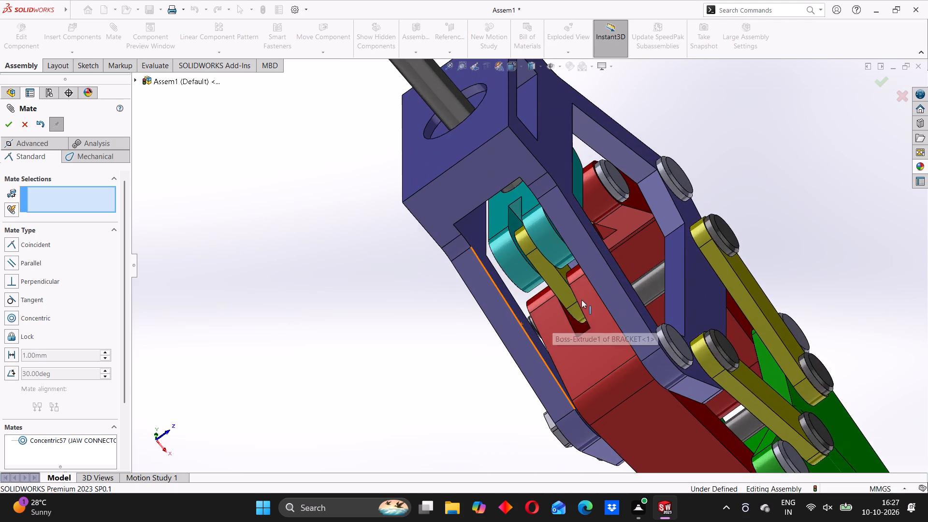
middle_click_drag(582, 299, 548, 340)
scroll(509, 299, "down", 2)
middle_click_drag(493, 329, 586, 281)
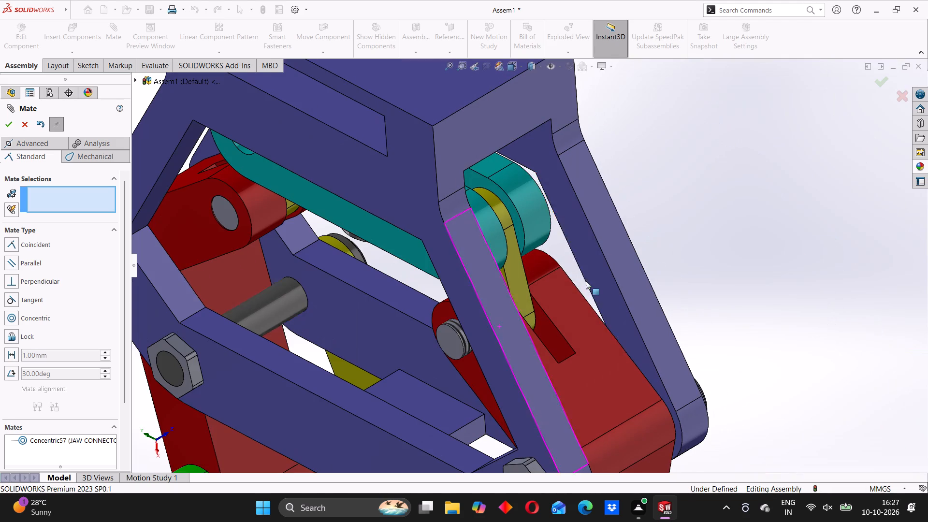
middle_click_drag(586, 281, 585, 282)
left_click_drag(460, 339, 505, 294)
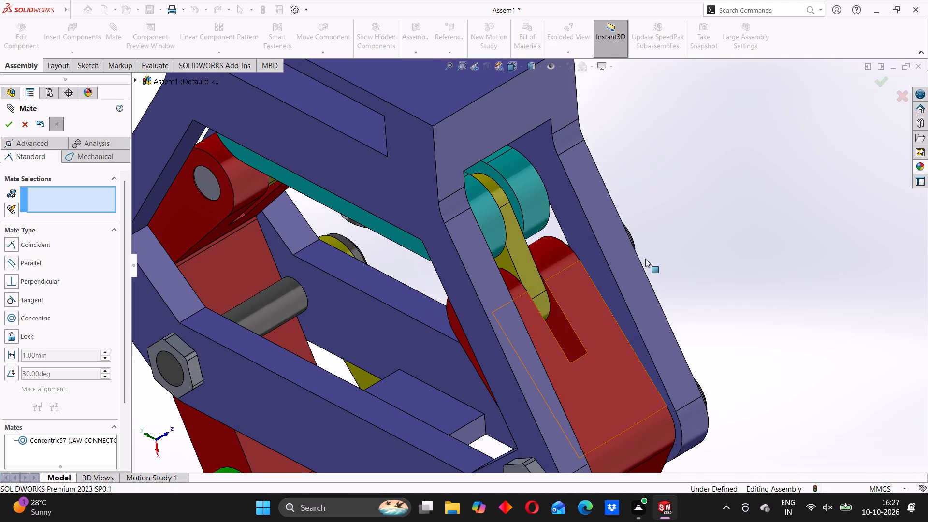
middle_click_drag(695, 238, 671, 274)
scroll(680, 175, "down", 5)
middle_click_drag(577, 240, 580, 232)
left_click(588, 212)
middle_click_drag(699, 250, 657, 301)
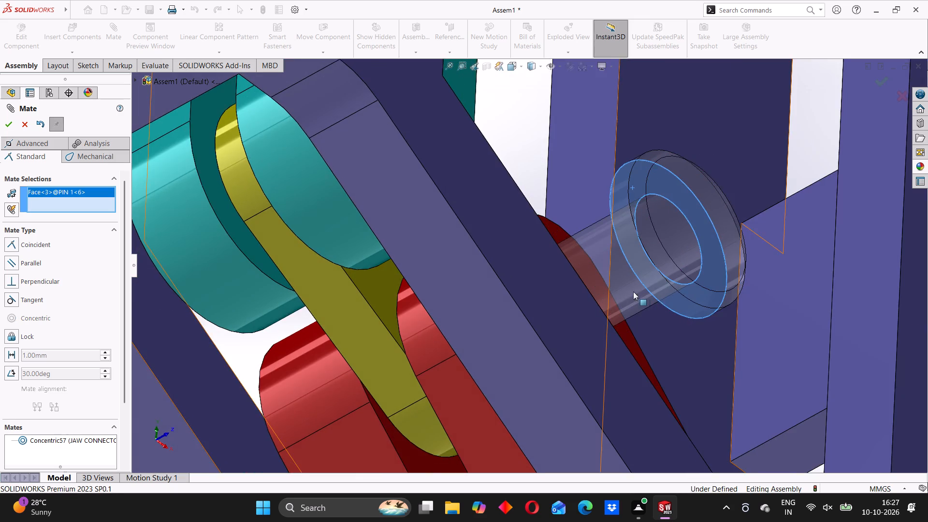
middle_click_drag(634, 292, 582, 329)
scroll(582, 330, "up", 7)
scroll(411, 315, "down", 3)
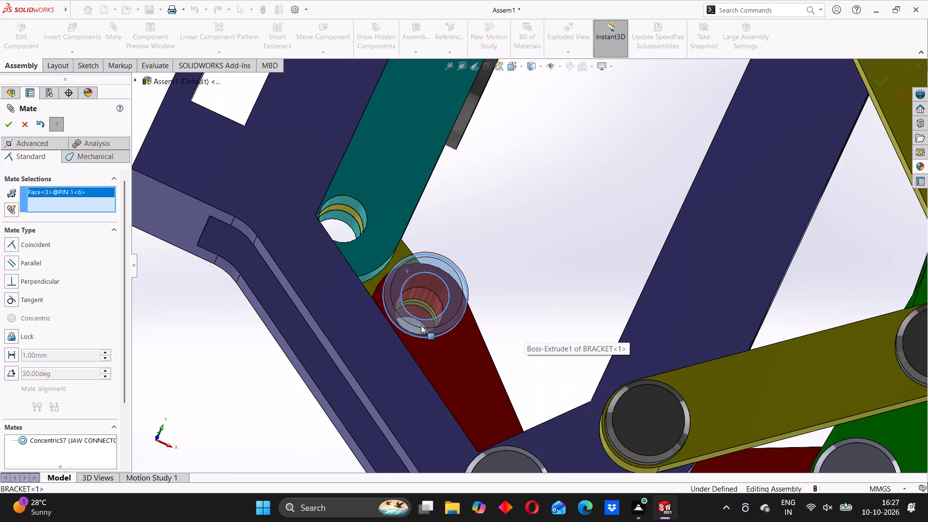
left_click(440, 346)
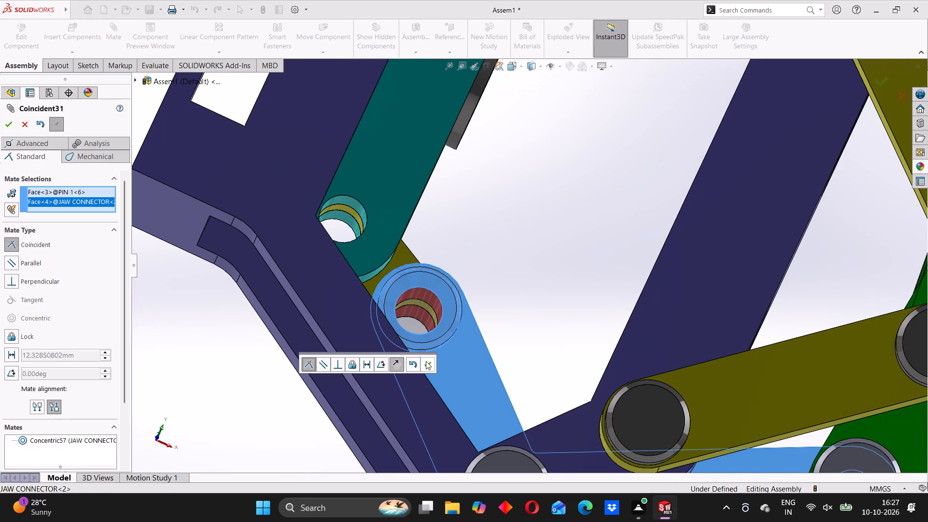
left_click(426, 361)
Add a Concentric mate between the shank of PIN 1<5> and the slider's end hole farther from JAW CONNECTOR<2>.
scroll(462, 318, "up", 7)
middle_click_drag(456, 317, 552, 256)
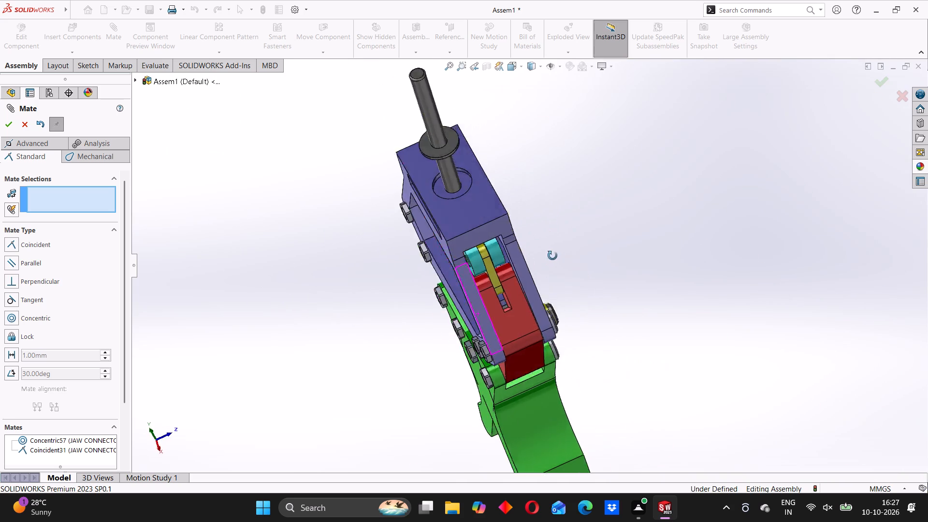
middle_click_drag(552, 256, 569, 246)
middle_click_drag(455, 300, 512, 271)
scroll(521, 274, "up", 2)
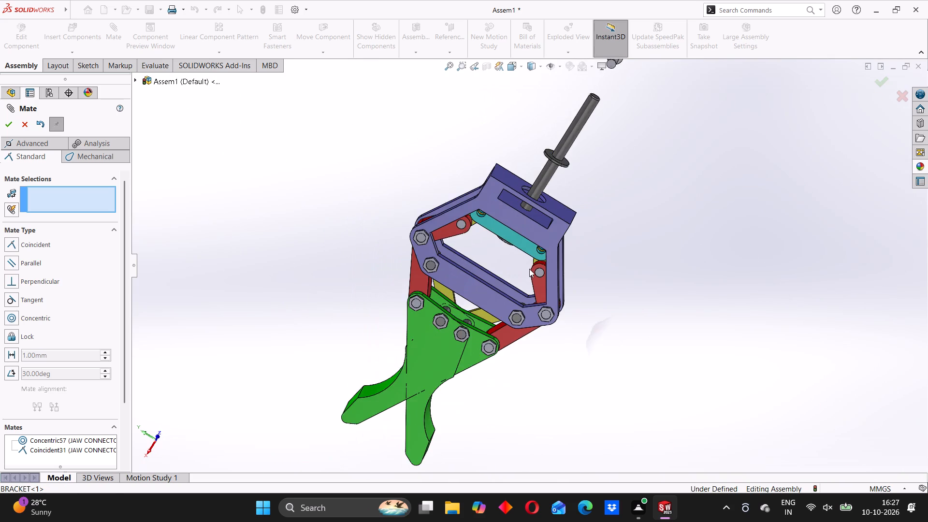
scroll(529, 269, "up", 4)
middle_click_drag(543, 270, 498, 311)
scroll(530, 174, "down", 3)
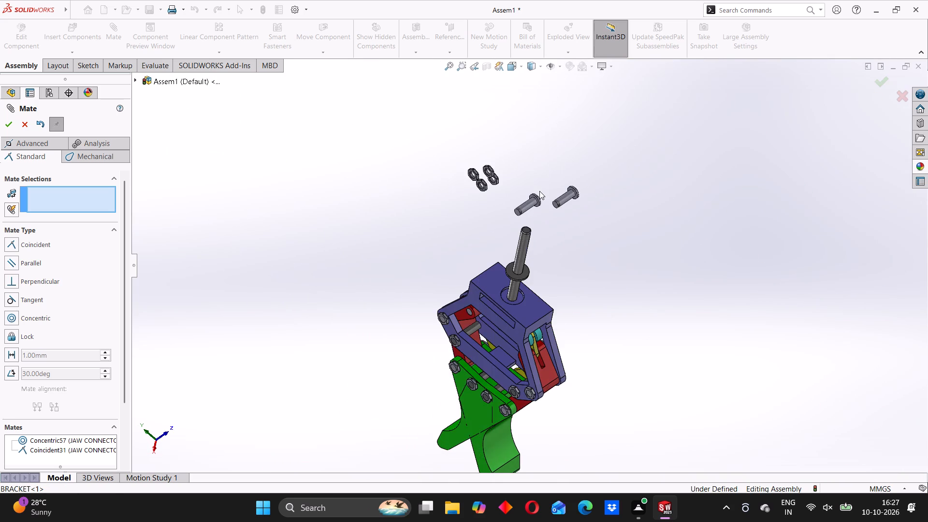
scroll(545, 200, "down", 2)
left_click(576, 201)
middle_click_drag(587, 278, 558, 302)
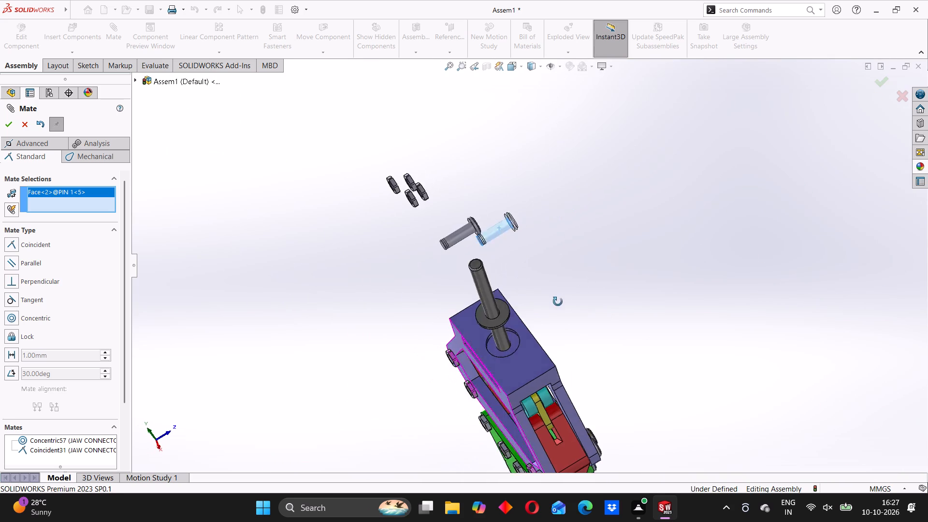
middle_click_drag(558, 302, 546, 311)
middle_click_drag(610, 378, 555, 420)
scroll(477, 377, "up", 2)
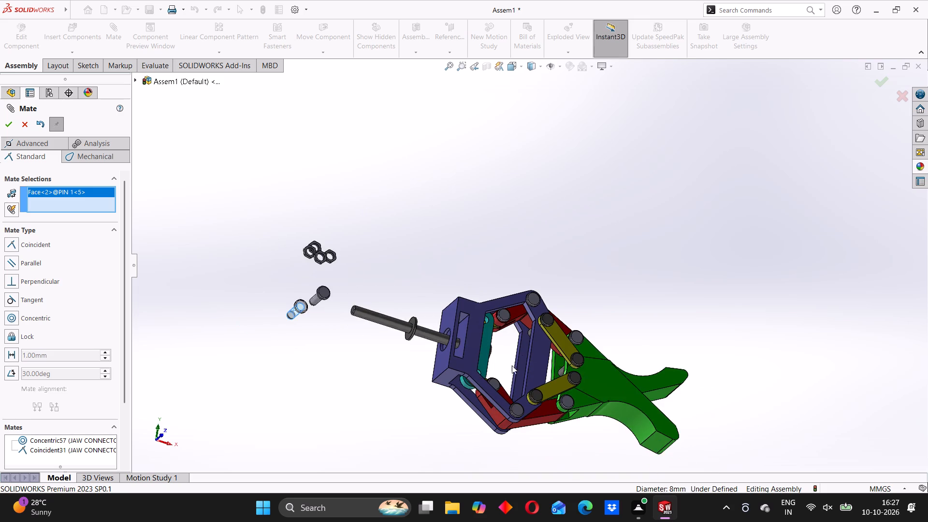
middle_click_drag(525, 352, 505, 350)
scroll(525, 352, "up", 1)
scroll(488, 300, "down", 7)
middle_click_drag(547, 324, 537, 349)
left_click(523, 285)
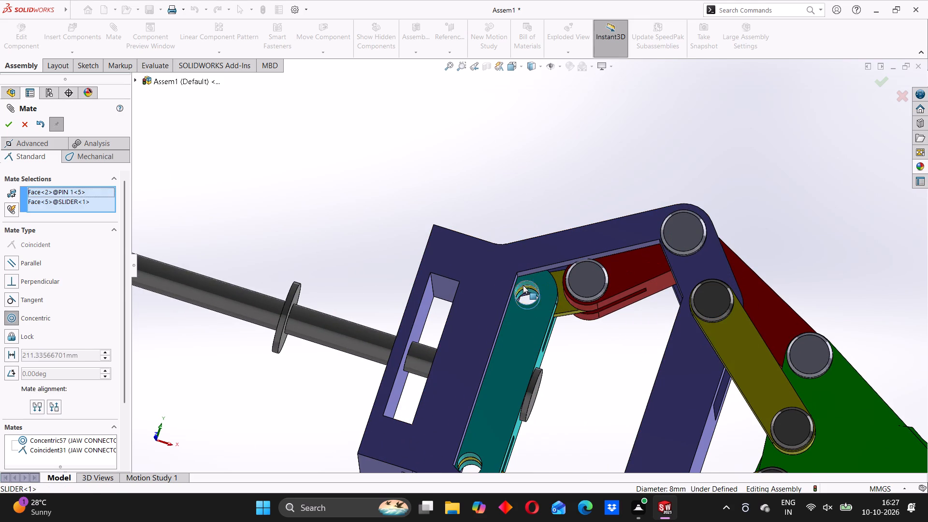
left_click(680, 311)
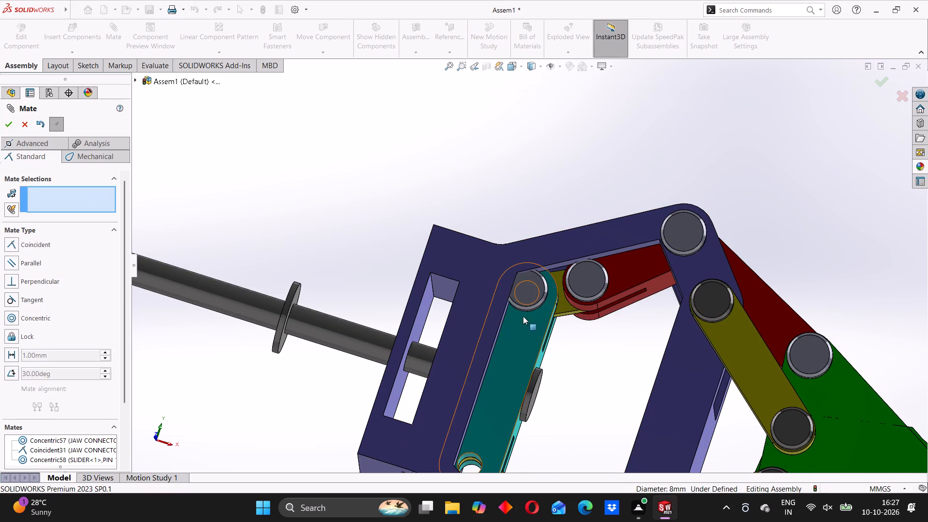
Add a Coincident mate between the underside of the head of PIN 1<5> and the slider's flat face.
middle_click_drag(523, 315, 697, 180)
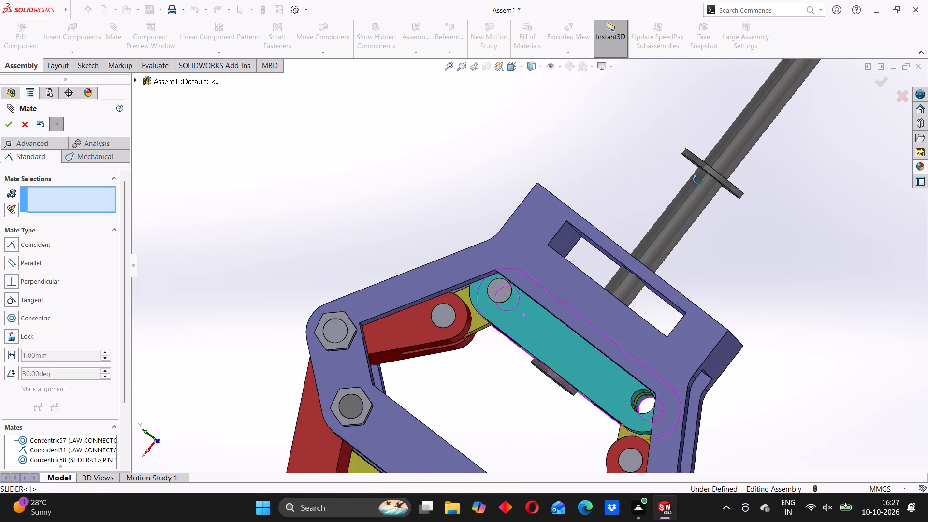
middle_click_drag(697, 180, 553, 283)
scroll(548, 293, "down", 4)
middle_click_drag(536, 315, 515, 292)
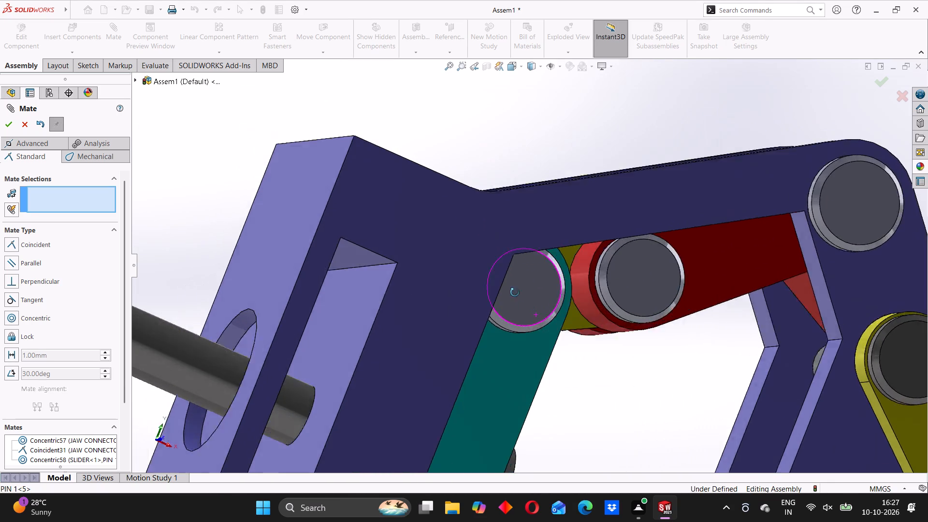
middle_click_drag(515, 292, 445, 224)
scroll(506, 334, "up", 8)
middle_click_drag(494, 340, 495, 339)
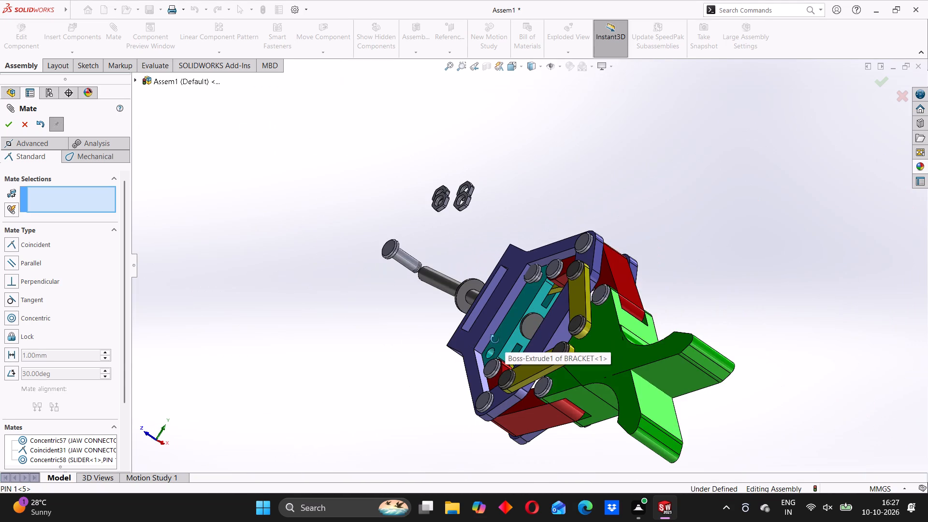
middle_click_drag(495, 339, 509, 353)
left_click_drag(415, 263, 440, 281)
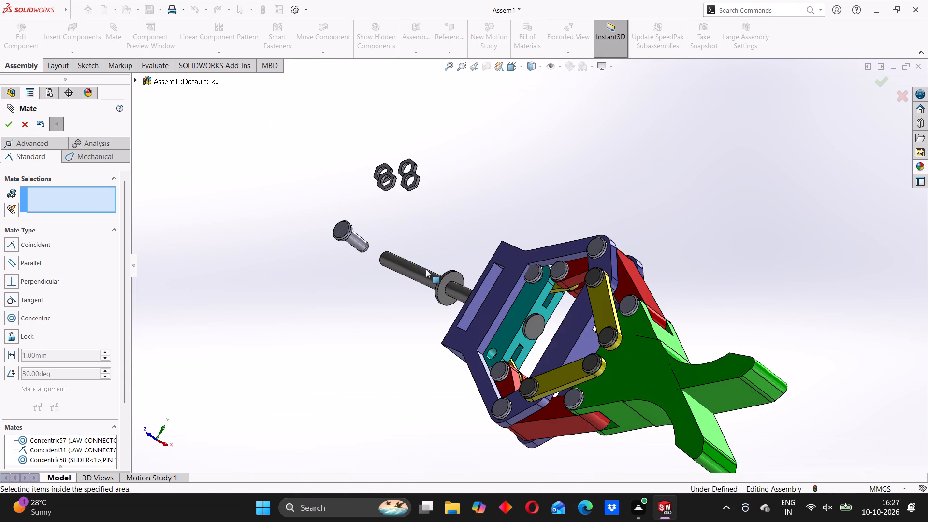
left_click_drag(421, 269, 439, 288)
middle_click_drag(651, 296, 613, 313)
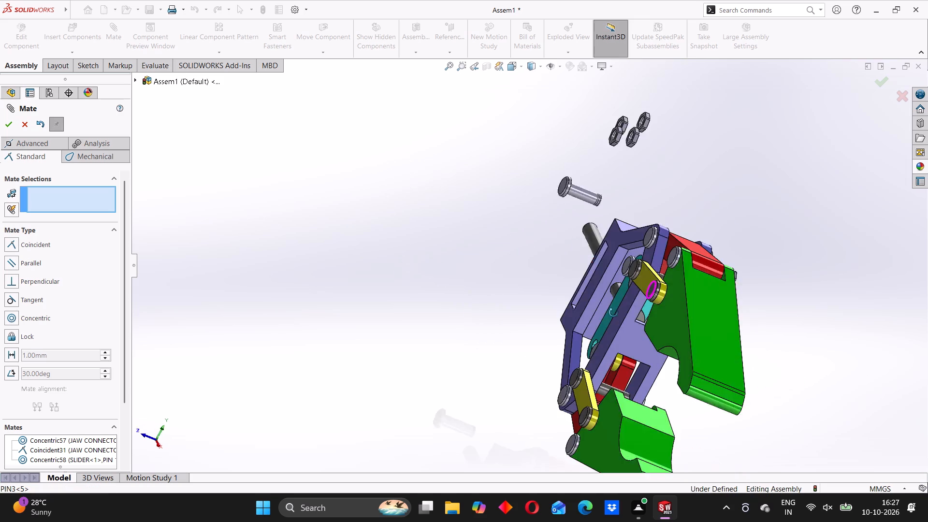
middle_click_drag(613, 313, 492, 309)
scroll(793, 292, "down", 2)
middle_click_drag(797, 264, 635, 410)
scroll(816, 207, "down", 3)
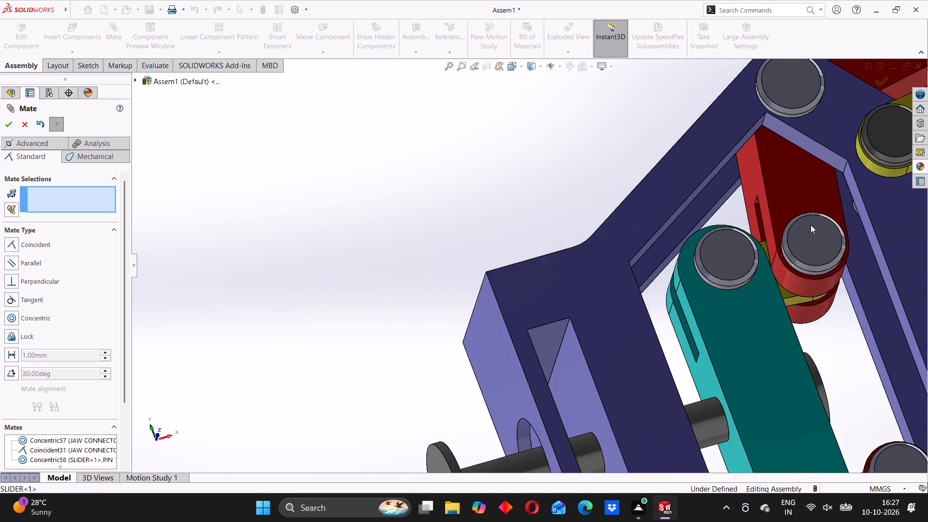
scroll(811, 225, "down", 4)
middle_click_drag(639, 275, 677, 234)
middle_click_drag(540, 267, 548, 274)
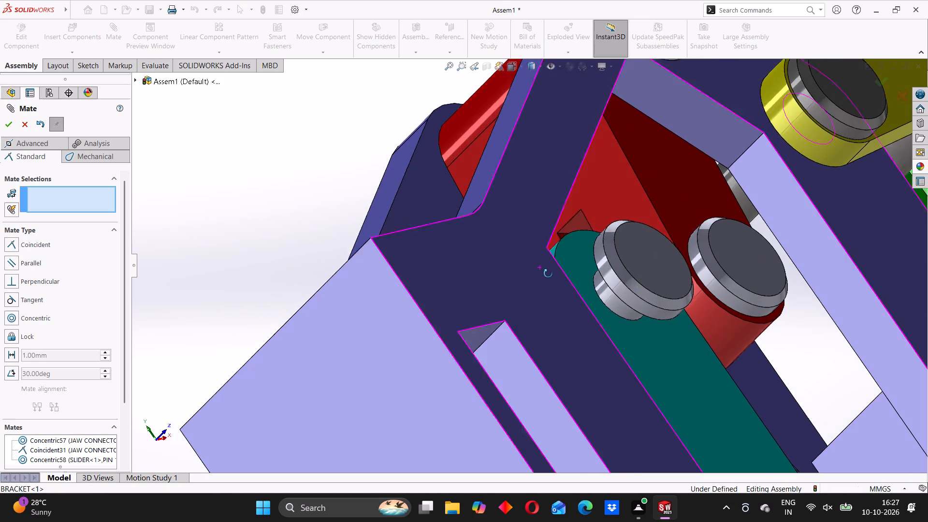
middle_click_drag(548, 274, 631, 297)
scroll(406, 220, "down", 3)
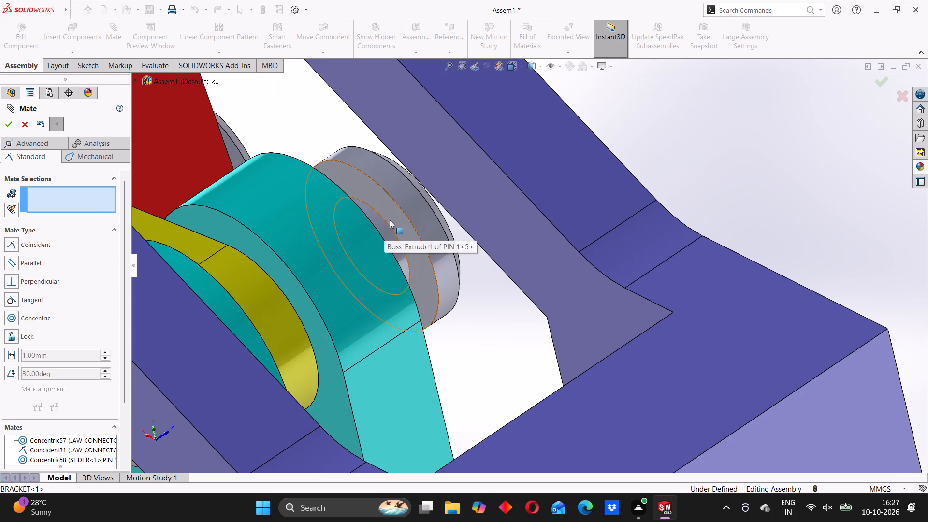
left_click(390, 219)
middle_click_drag(431, 264, 371, 323)
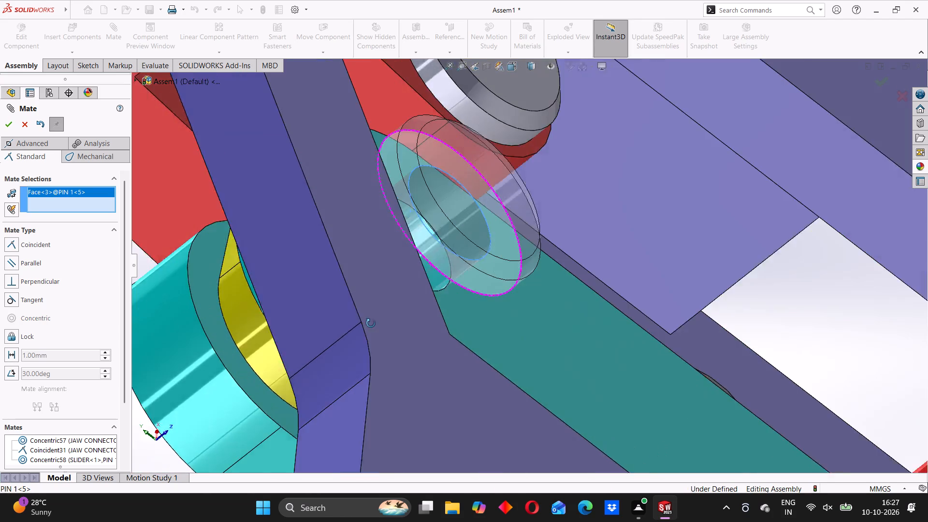
middle_click_drag(371, 323, 335, 334)
left_click(421, 292)
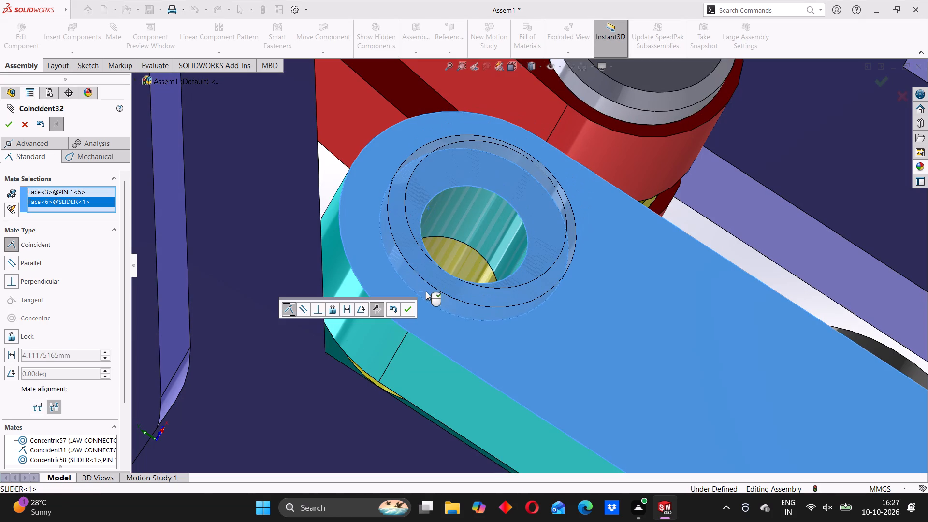
left_click(409, 309)
Add a Concentric mate between the bore of loose NUT<10> and the shank of PIN 1<5> in the slider.
scroll(517, 287, "up", 8)
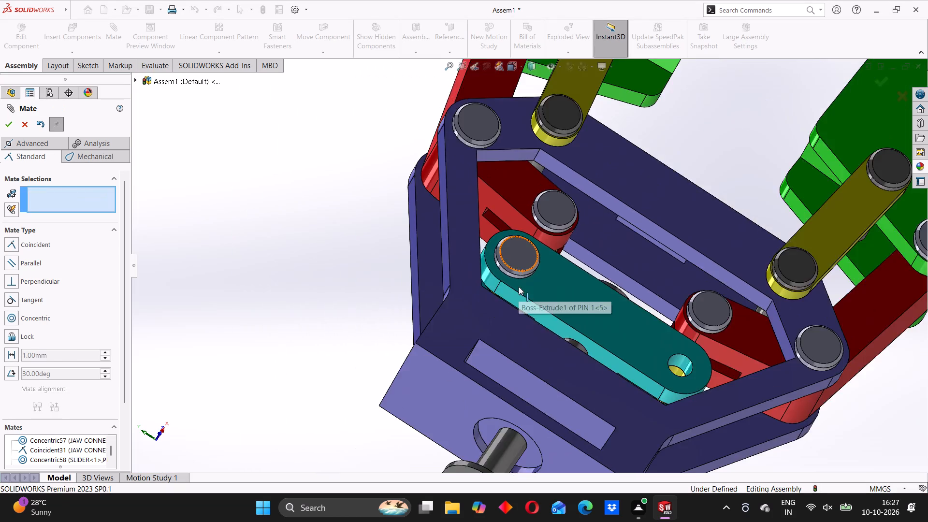
scroll(519, 287, "up", 4)
middle_click_drag(426, 288, 522, 238)
scroll(457, 318, "up", 3)
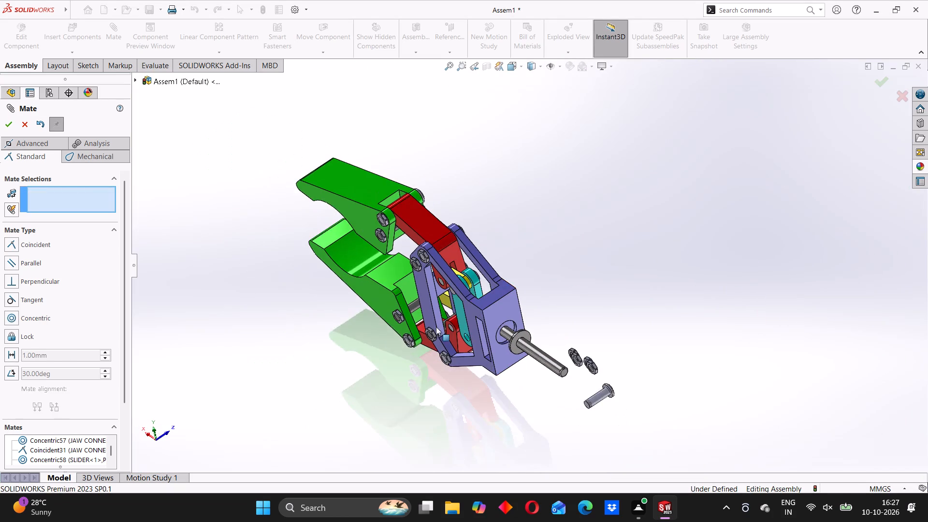
middle_click_drag(452, 320, 504, 273)
scroll(583, 312, "down", 4)
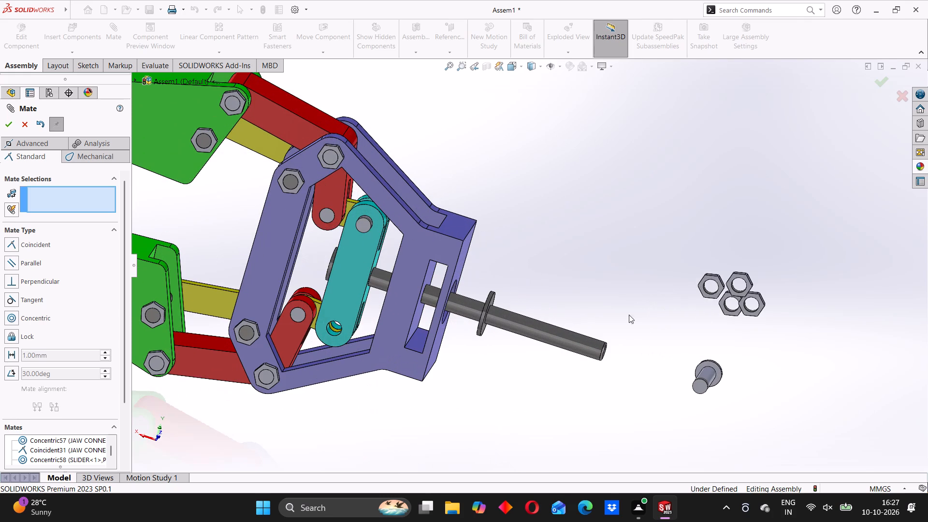
scroll(712, 284, "down", 4)
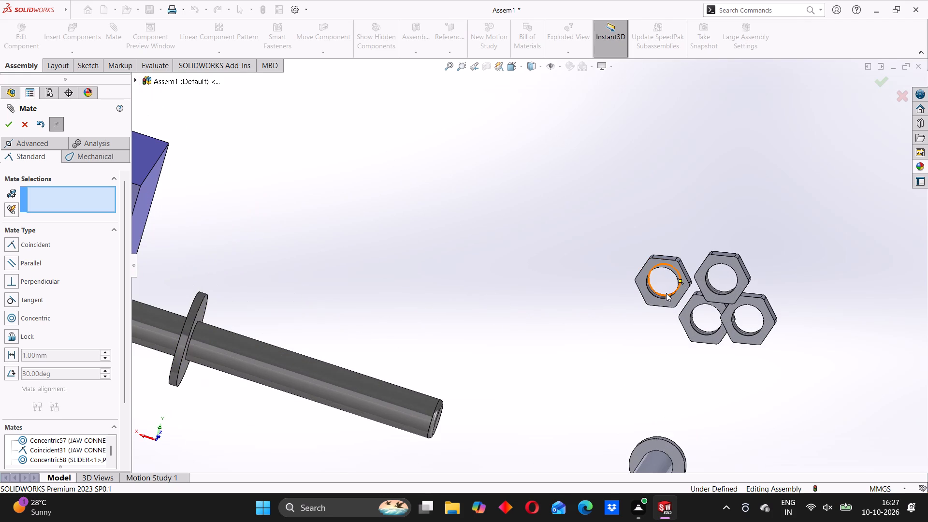
left_click(651, 289)
scroll(381, 300, "up", 4)
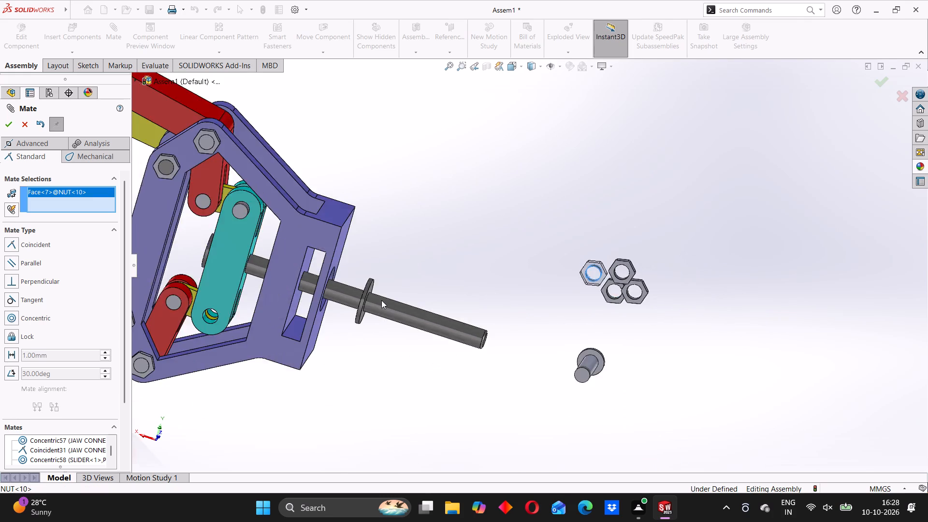
scroll(381, 300, "up", 3)
scroll(332, 286, "down", 4)
scroll(464, 168, "down", 2)
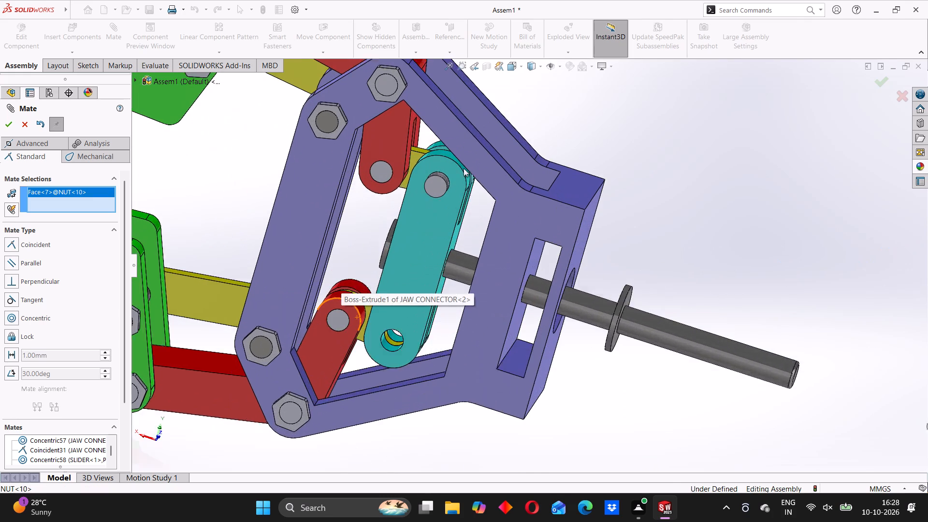
middle_click_drag(433, 194, 427, 220)
middle_click_drag(441, 183, 438, 211)
left_click(435, 179)
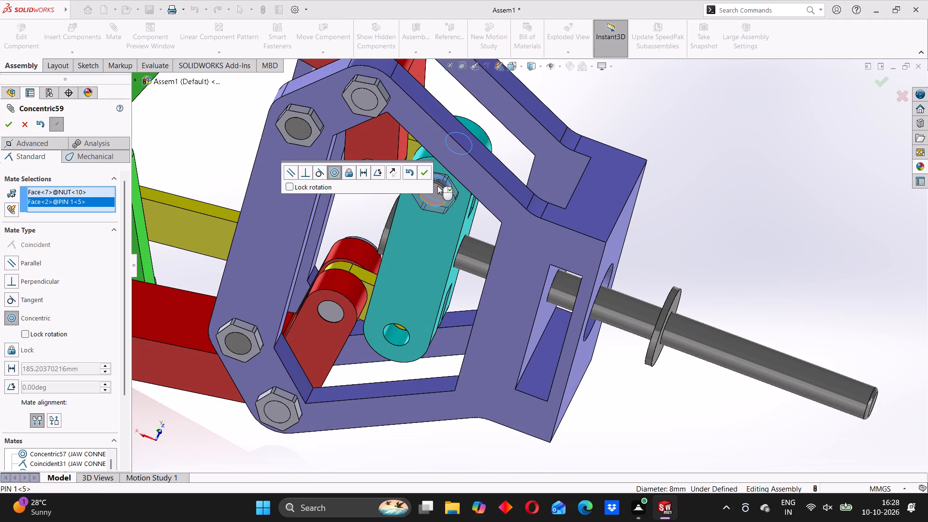
left_click(423, 171)
Add a Coincident mate between the slider-facing side of NUT<10> and the slider's flat face.
middle_click_drag(423, 214, 482, 211)
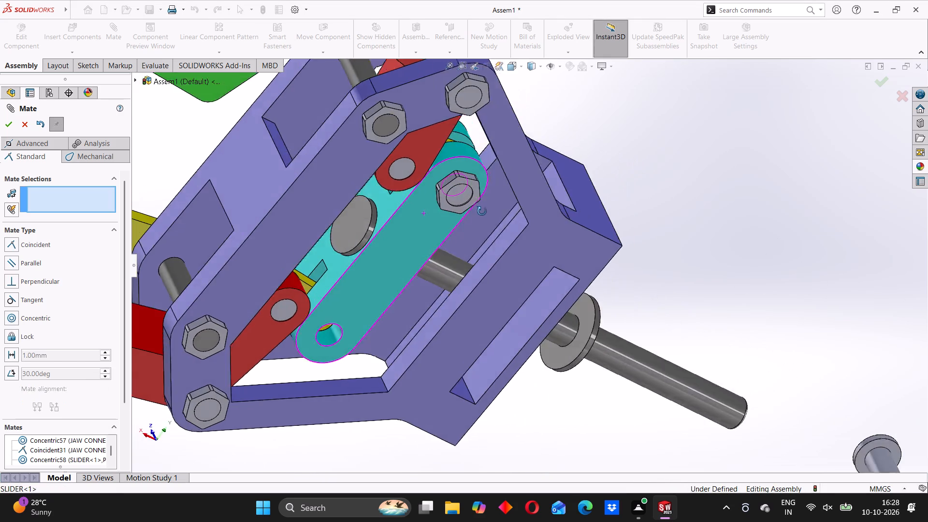
middle_click_drag(482, 211, 522, 217)
scroll(454, 200, "down", 7)
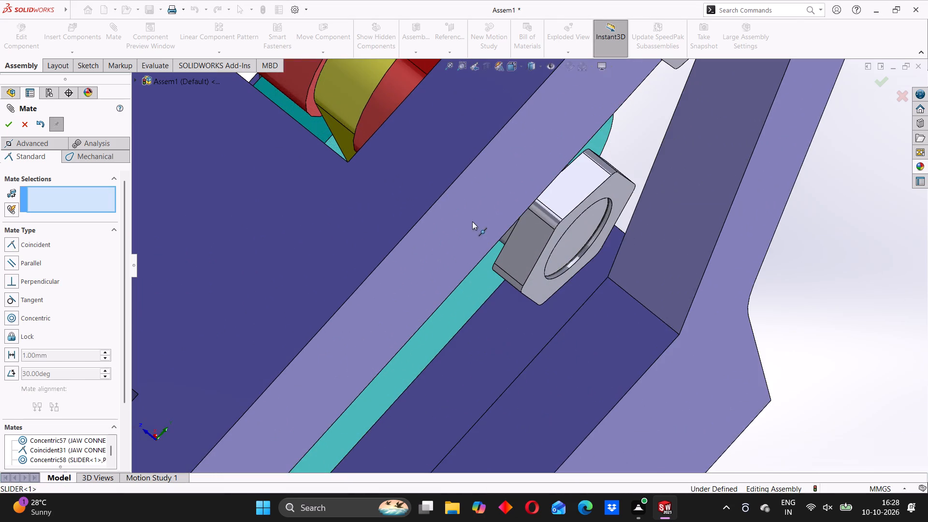
middle_click_drag(472, 221, 448, 184)
scroll(625, 289, "down", 1)
middle_click_drag(618, 301, 651, 327)
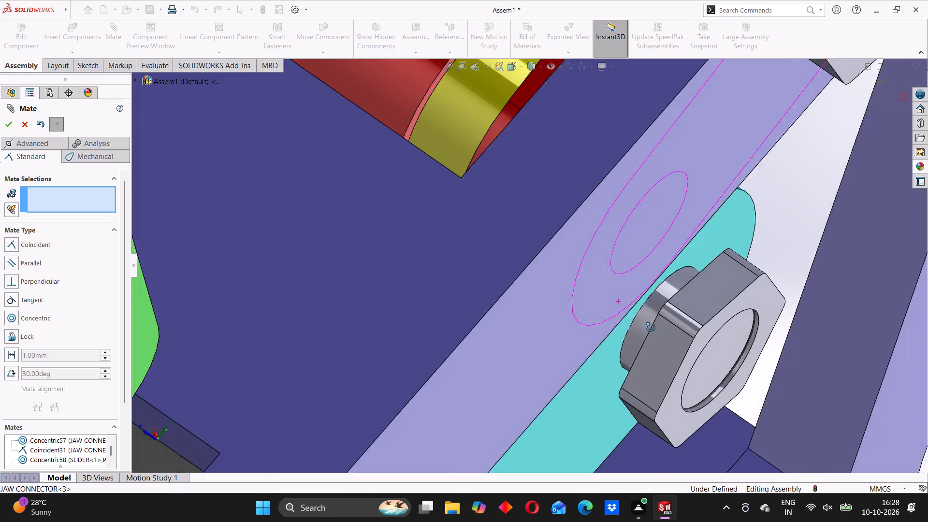
middle_click_drag(651, 327, 652, 329)
scroll(582, 239, "down", 2)
scroll(697, 285, "up", 6)
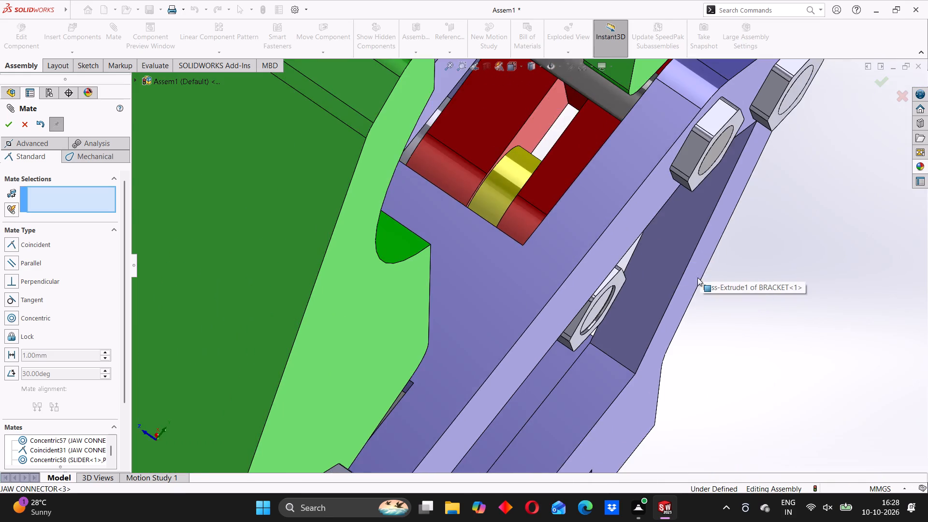
middle_click_drag(697, 277, 517, 405)
scroll(716, 201, "down", 5)
middle_click_drag(708, 206, 716, 199)
left_click(701, 180)
middle_click_drag(715, 193, 730, 180)
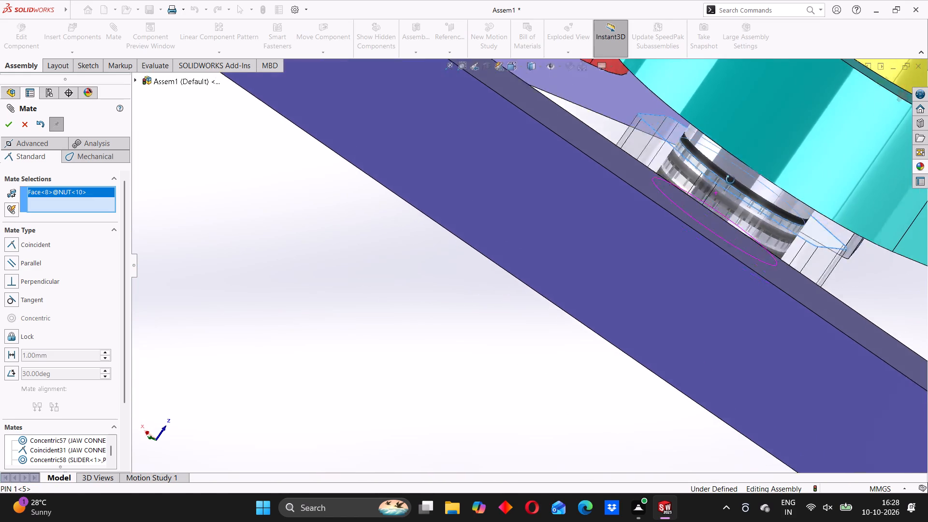
middle_click_drag(730, 180, 824, 47)
left_click(594, 120)
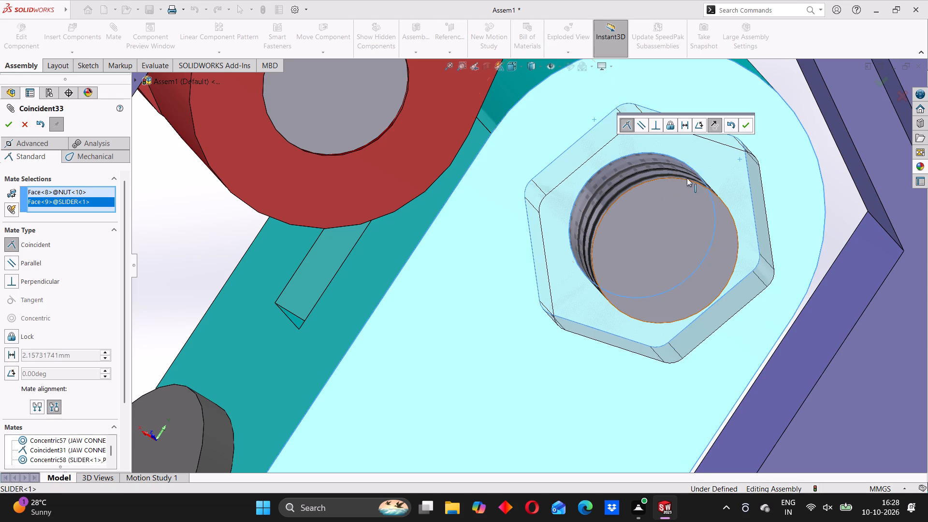
left_click(740, 122)
Add a Concentric mate between the shank of loose PIN 1<4> and the hole of CONNECTOR<1> inside the slider's open end.
scroll(589, 236, "up", 8)
middle_click_drag(542, 262, 548, 276)
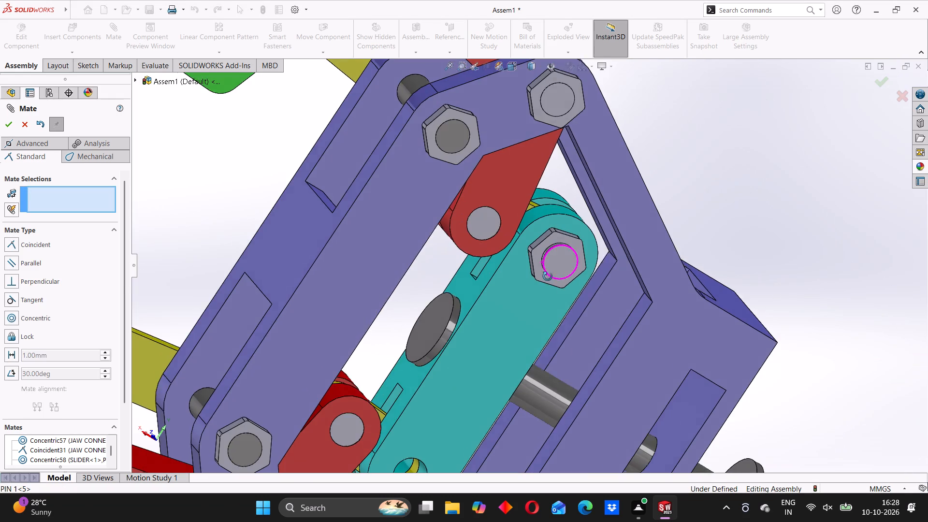
middle_click_drag(548, 276, 543, 293)
scroll(542, 293, "up", 2)
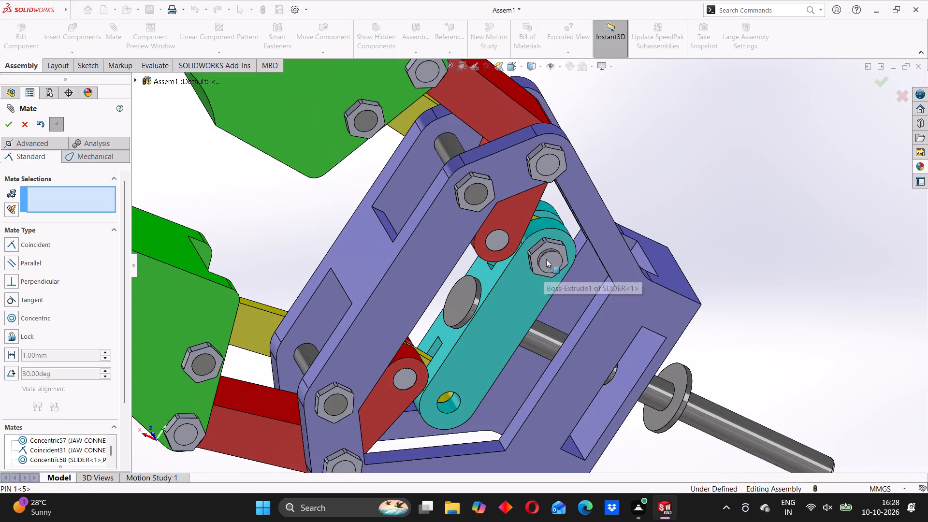
scroll(546, 259, "up", 4)
middle_click_drag(545, 274, 536, 299)
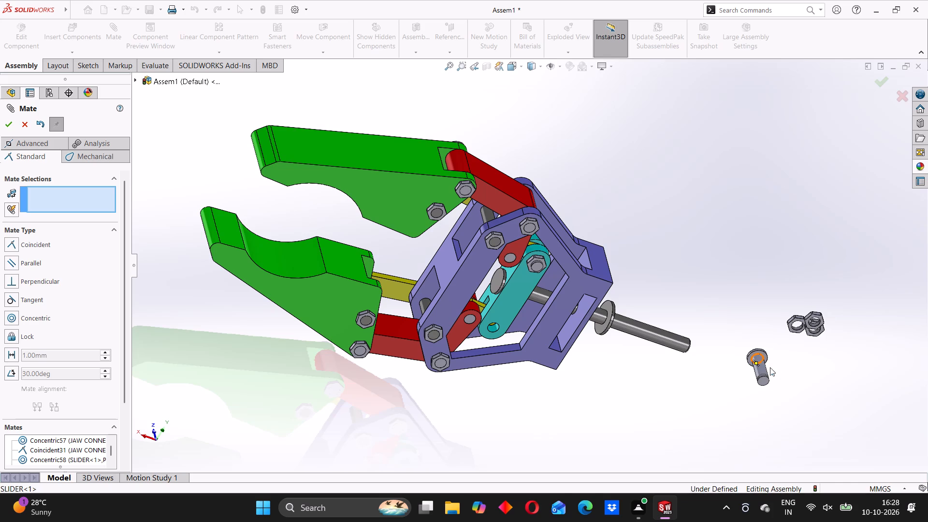
left_click_drag(764, 366, 704, 293)
middle_click_drag(718, 290, 633, 362)
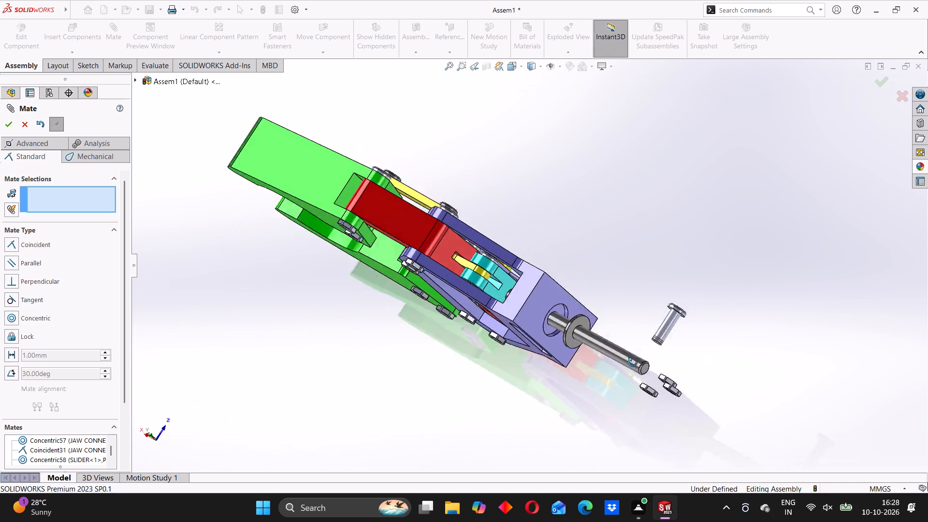
middle_click_drag(633, 362, 538, 416)
scroll(407, 383, "down", 2)
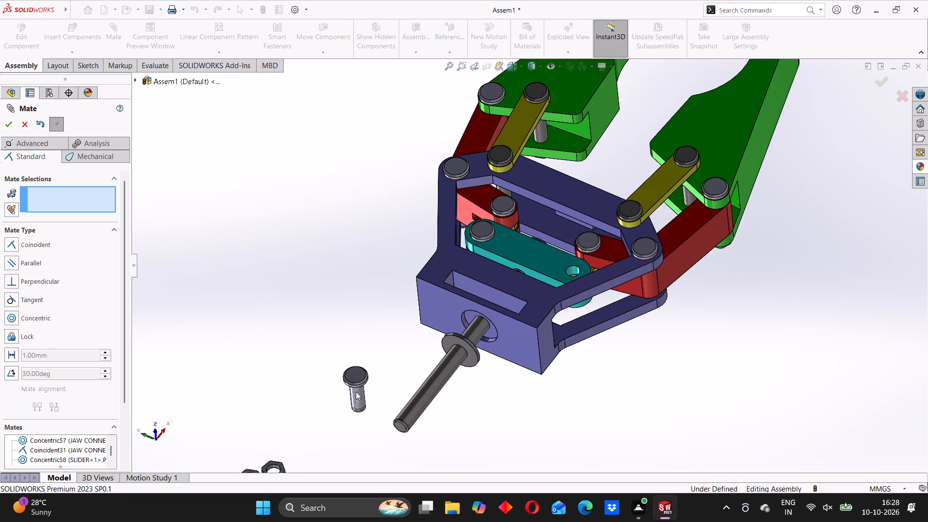
left_click(356, 396)
middle_click_drag(675, 216, 645, 267)
scroll(620, 246, "down", 4)
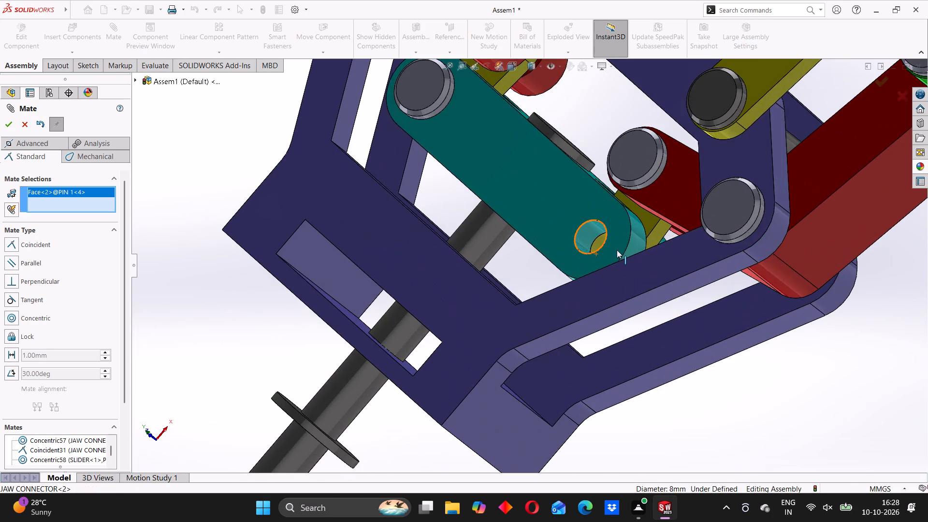
middle_click_drag(617, 250, 623, 273)
middle_click_drag(587, 246, 594, 268)
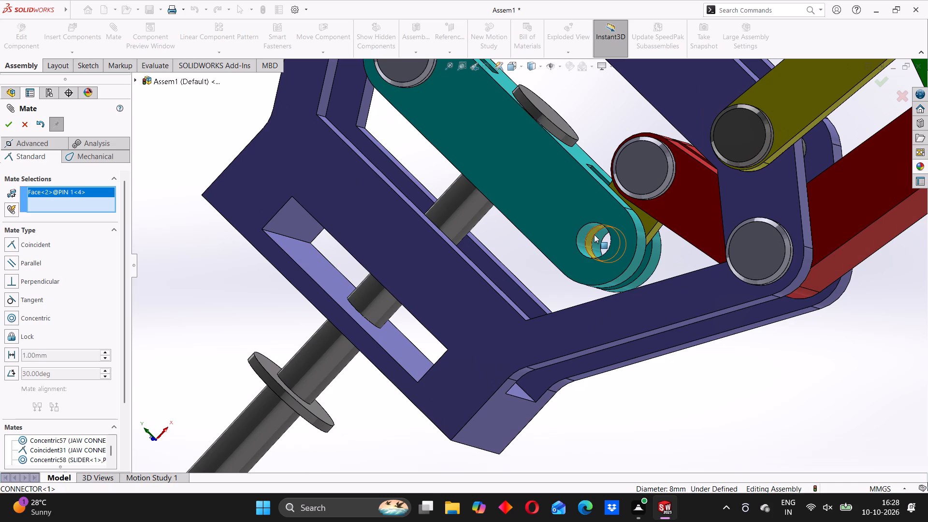
left_click(591, 238)
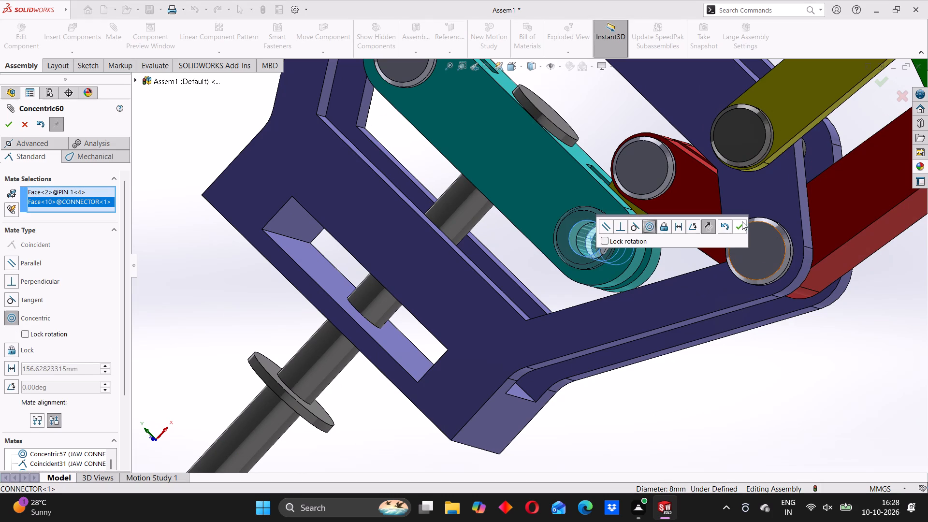
left_click(741, 220)
Add a Coincident mate between the underside of the head of PIN 1<4> and the slider's flat face.
middle_click_drag(597, 253, 504, 165)
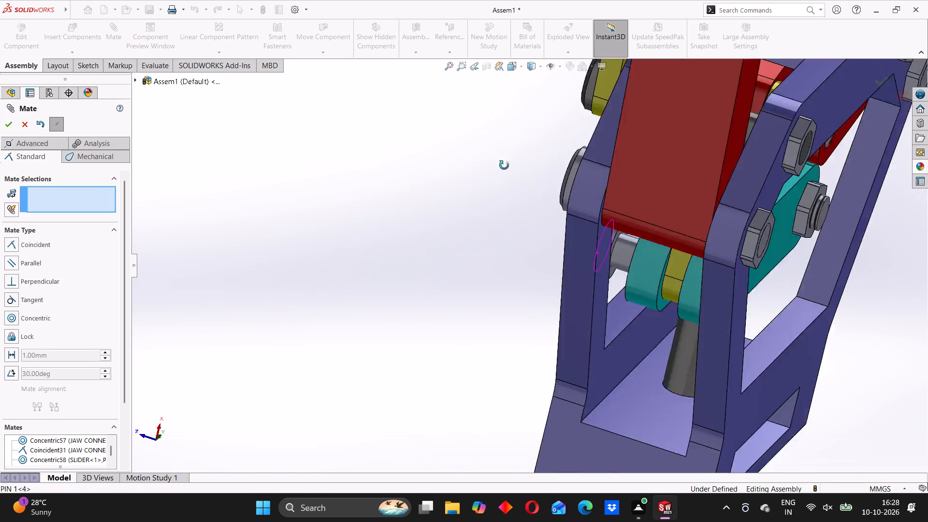
middle_click_drag(504, 165, 501, 118)
left_click(612, 244)
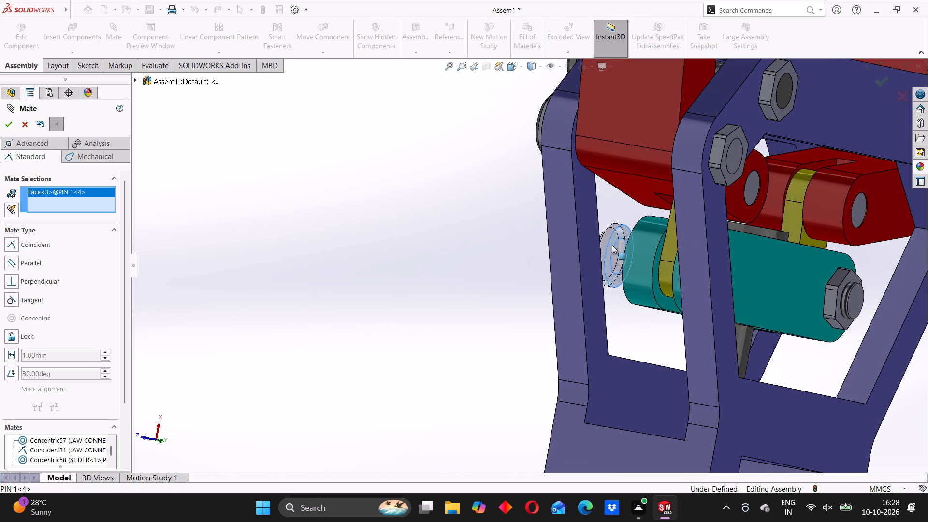
middle_click_drag(618, 260, 721, 291)
left_click(692, 260)
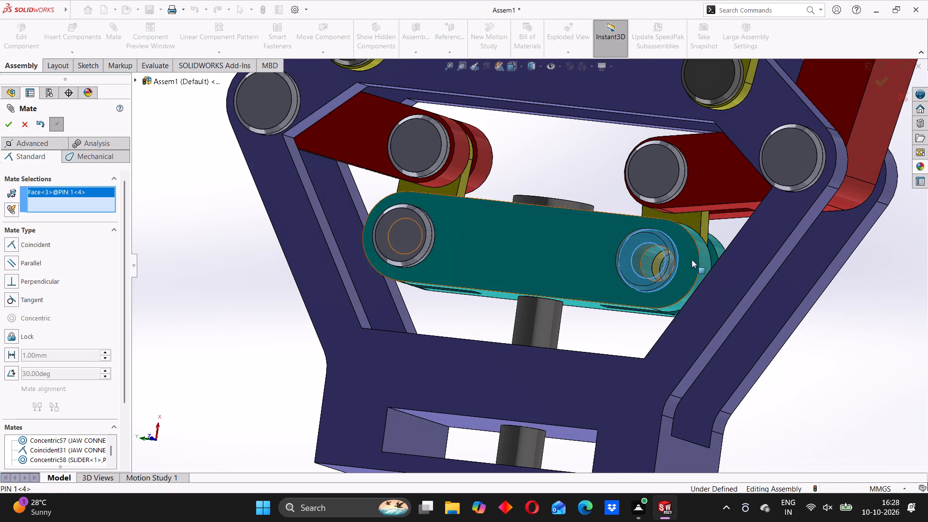
left_click(837, 289)
Move loose NUT<13> from the spare nuts to the free space just outside the bracket, near the slider.
middle_click_drag(734, 300, 640, 257)
scroll(832, 325, "up", 4)
scroll(755, 327, "up", 2)
scroll(658, 333, "up", 2)
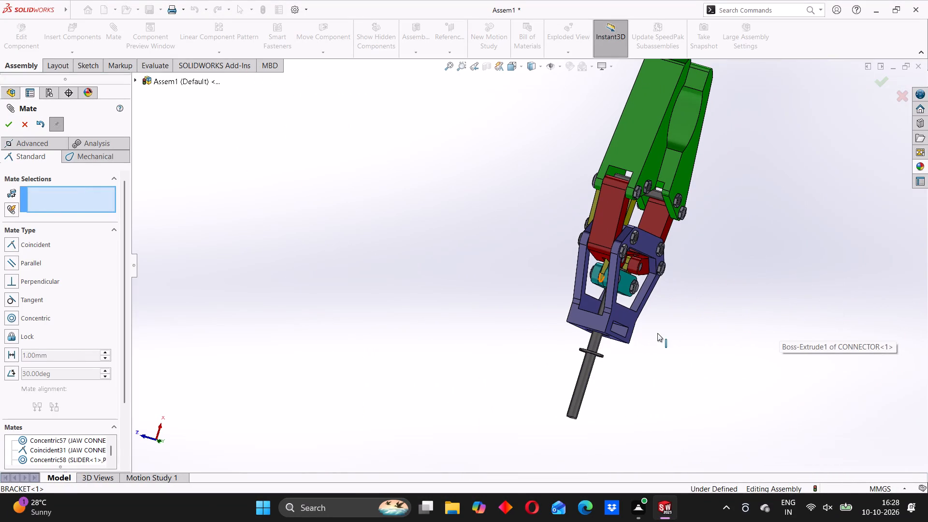
scroll(519, 313, "up", 4)
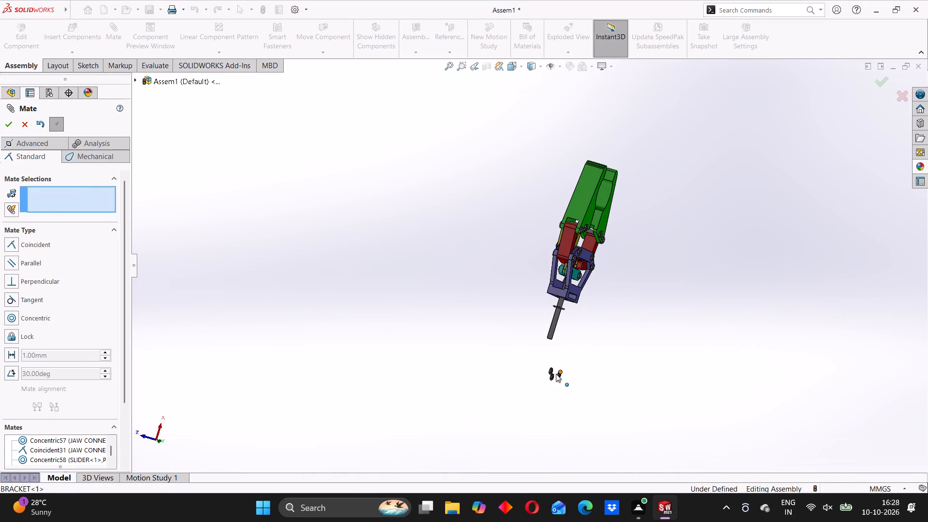
scroll(553, 372, "down", 10)
left_click_drag(551, 247, 550, 247)
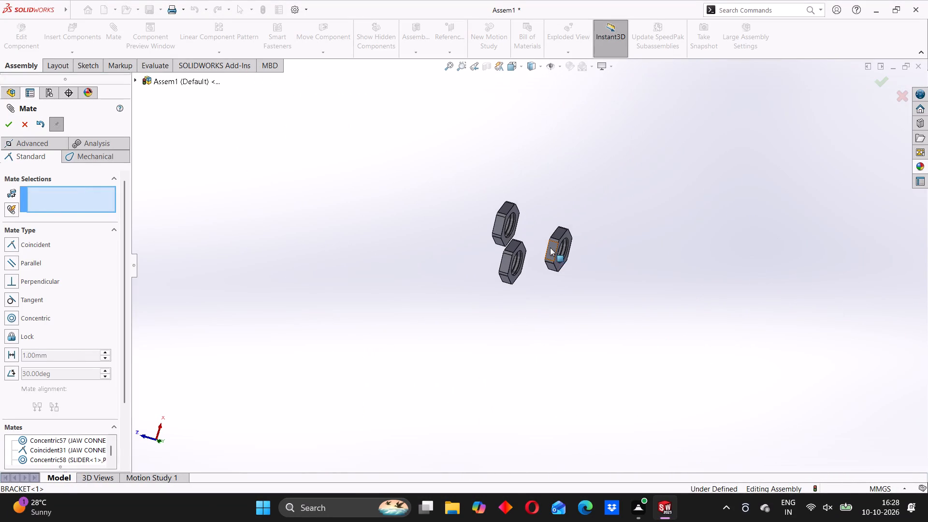
left_click_drag(550, 247, 564, 63)
scroll(559, 83, "up", 7)
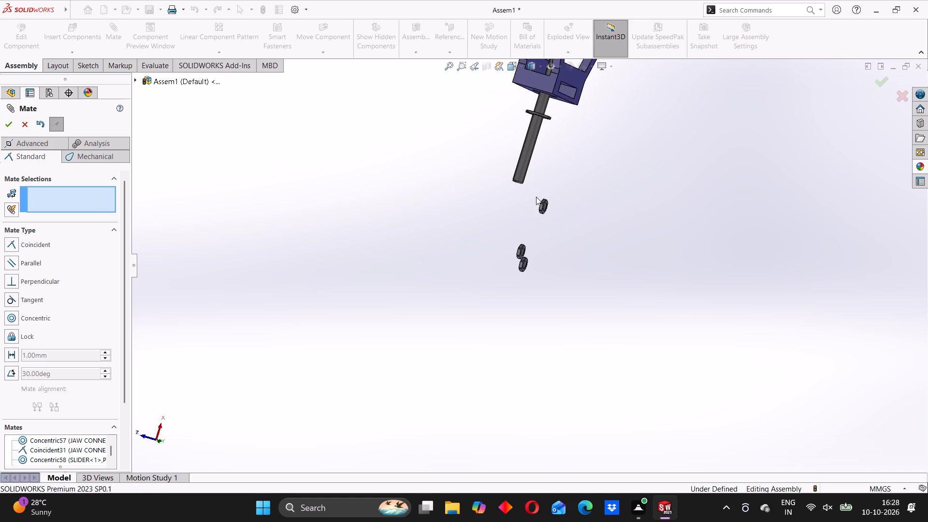
scroll(536, 197, "down", 1)
scroll(539, 172, "up", 3)
scroll(539, 172, "down", 3)
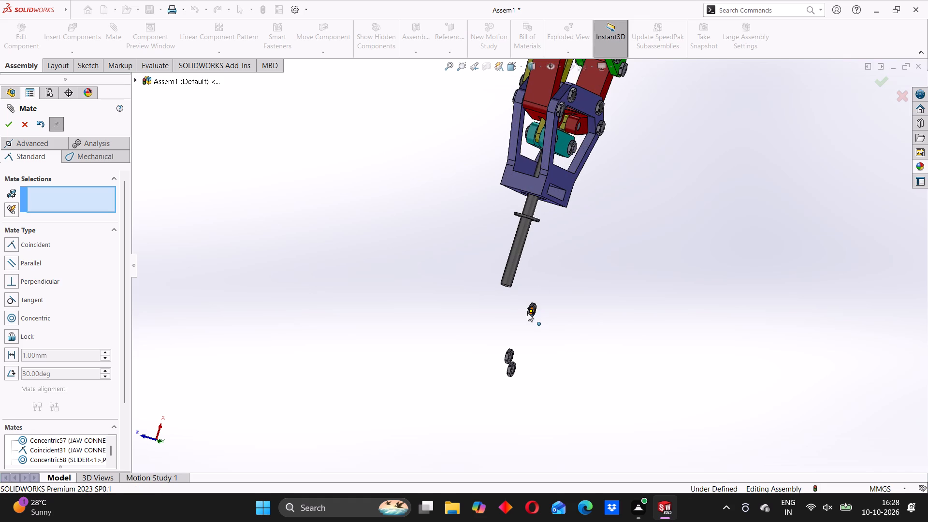
left_click_drag(528, 313, 569, 154)
scroll(571, 149, "down", 4)
scroll(577, 200, "down", 3)
middle_click_drag(569, 219, 512, 201)
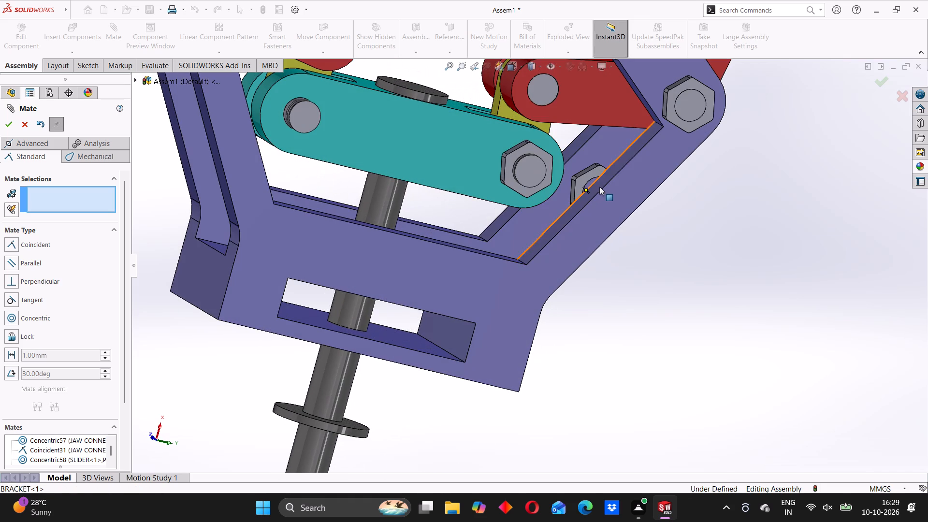
left_click_drag(593, 172, 361, 135)
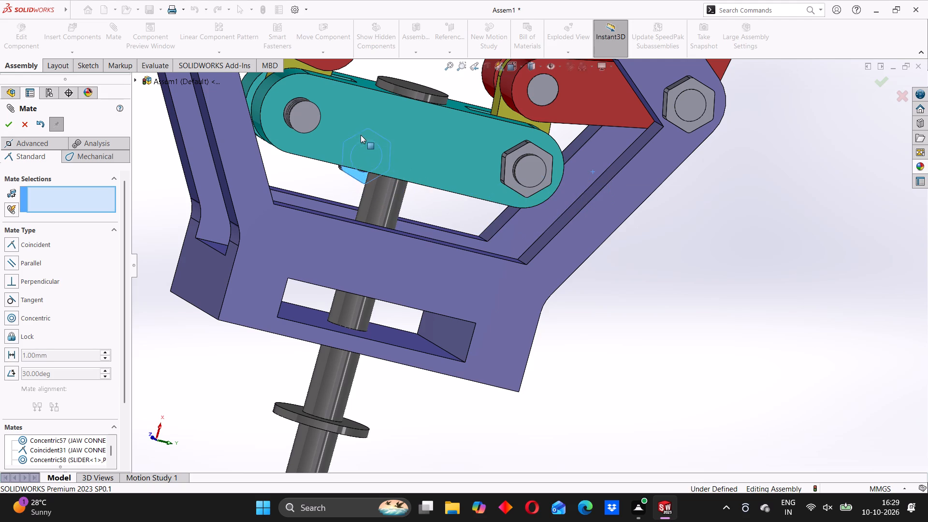
left_click_drag(361, 135, 620, 287)
Add a Concentric mate between the bore of NUT<13> and the shank of PIN 1<4> in the slider.
scroll(630, 296, "down", 2)
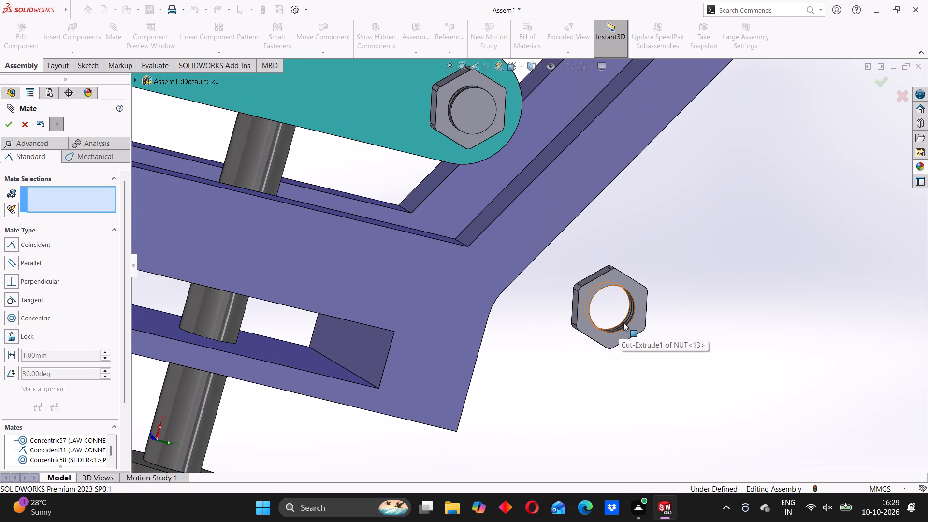
left_click(623, 322)
scroll(402, 246, "up", 7)
scroll(434, 194, "down", 4)
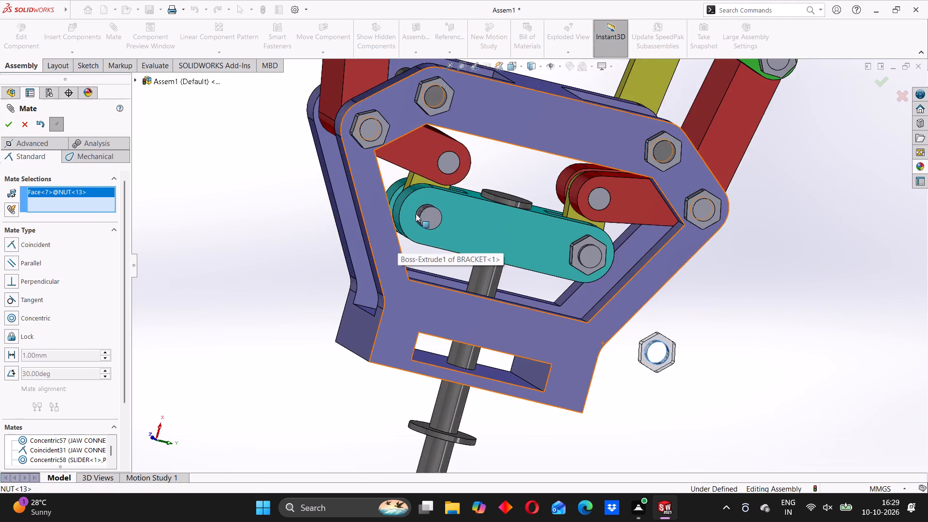
scroll(416, 214, "down", 2)
middle_click_drag(429, 237, 453, 257)
left_click(448, 223)
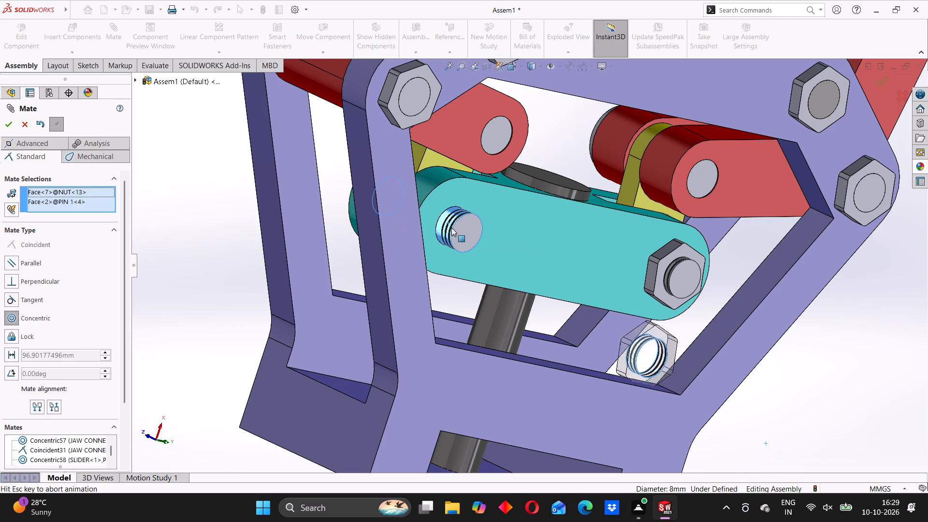
left_click(442, 213)
Add a Coincident mate between the slider-facing side of NUT<13> and the slider's flat face.
middle_click_drag(386, 246, 426, 256)
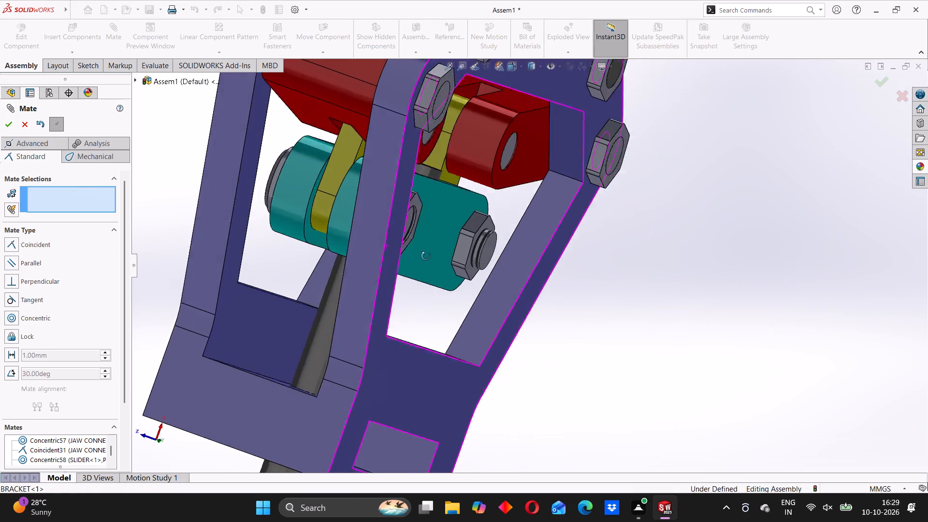
middle_click_drag(426, 256, 466, 266)
scroll(359, 235, "down", 7)
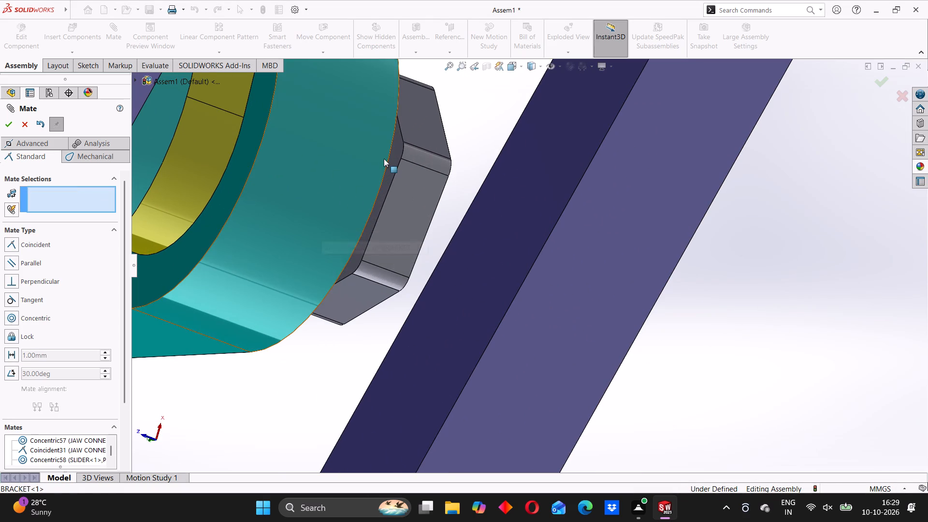
left_click(398, 151)
middle_click_drag(534, 277, 448, 253)
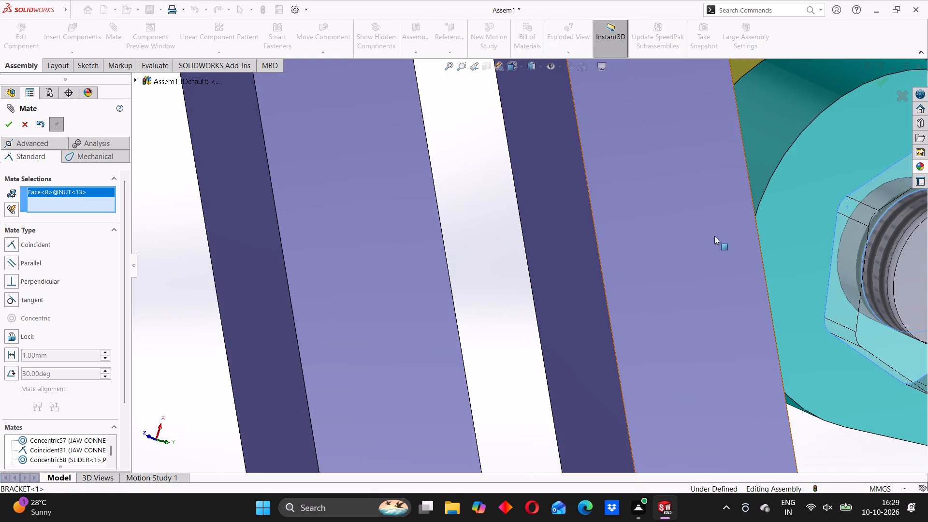
left_click(820, 189)
scroll(866, 215, "up", 3)
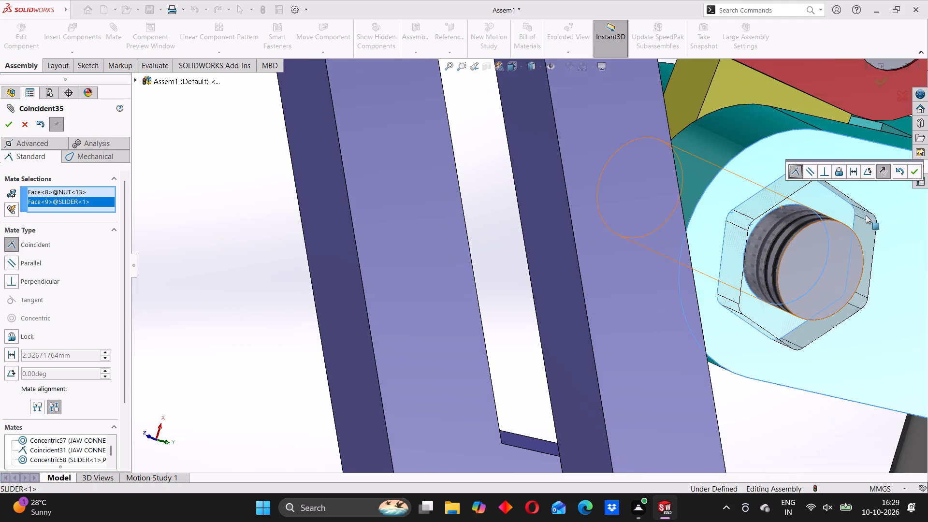
scroll(855, 227, "up", 4)
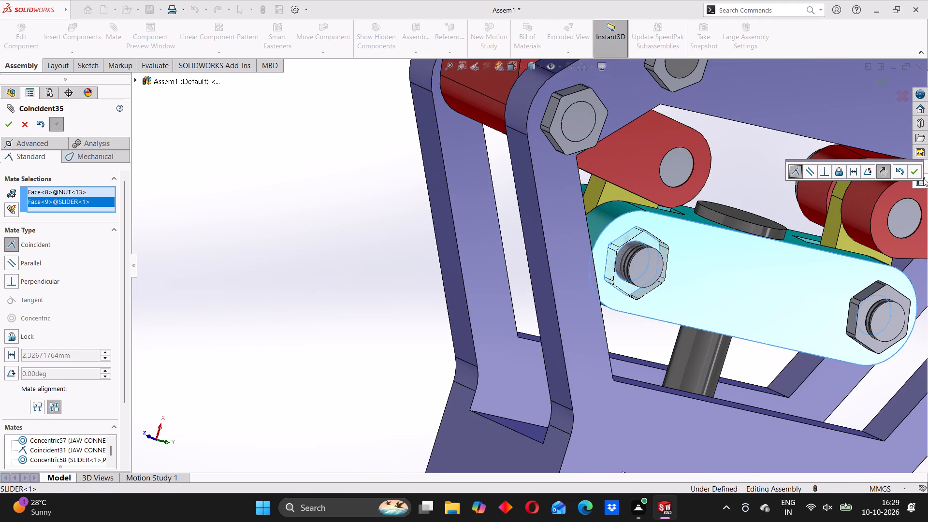
left_click(914, 170)
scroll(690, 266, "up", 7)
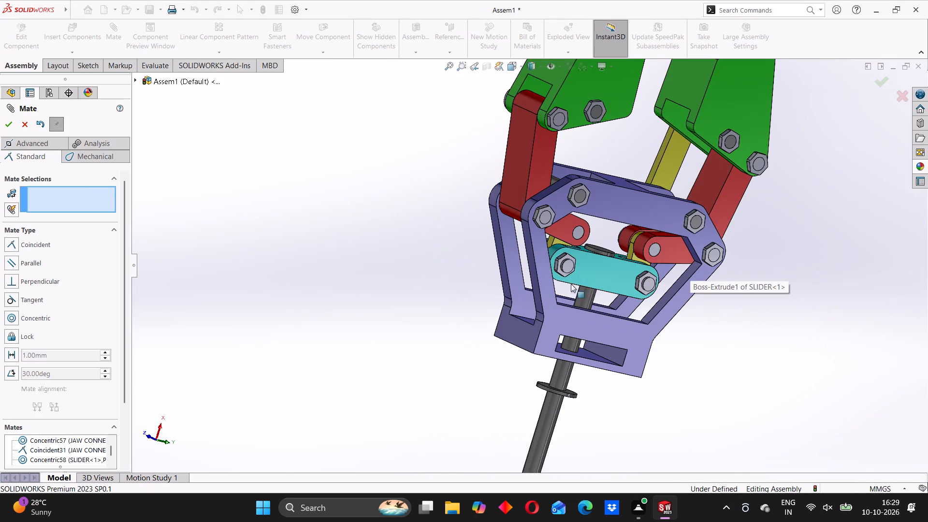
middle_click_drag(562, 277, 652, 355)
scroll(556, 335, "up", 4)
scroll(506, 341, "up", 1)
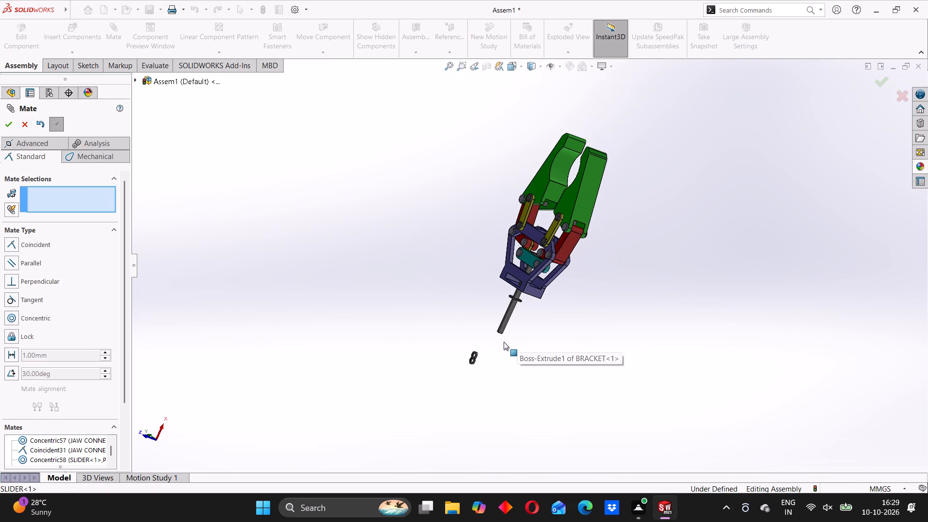
Finish mating and delete the two unused loose nuts, NUT<11> and NUT<12>, lying beyond the shaft end.
scroll(504, 345, "down", 3)
left_click(7, 119)
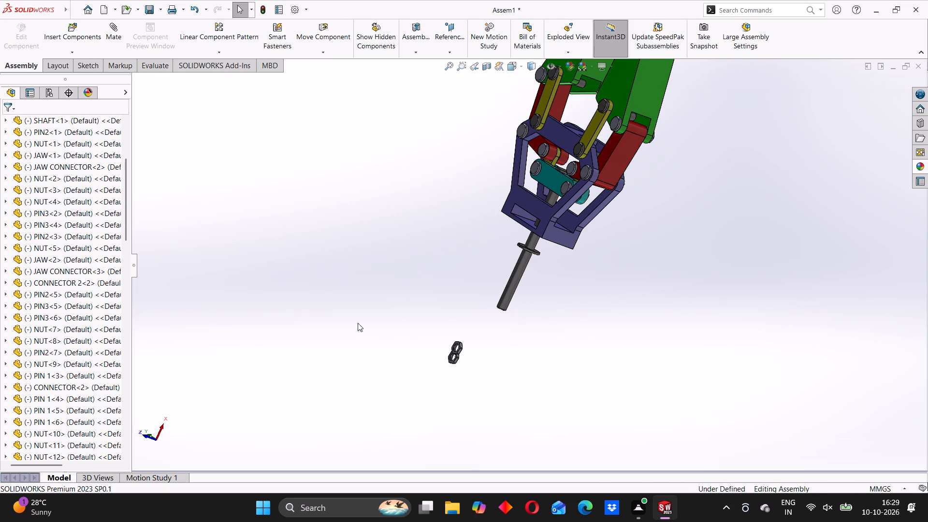
scroll(407, 319, "down", 2)
scroll(499, 347, "down", 3)
middle_click_drag(477, 353, 516, 346)
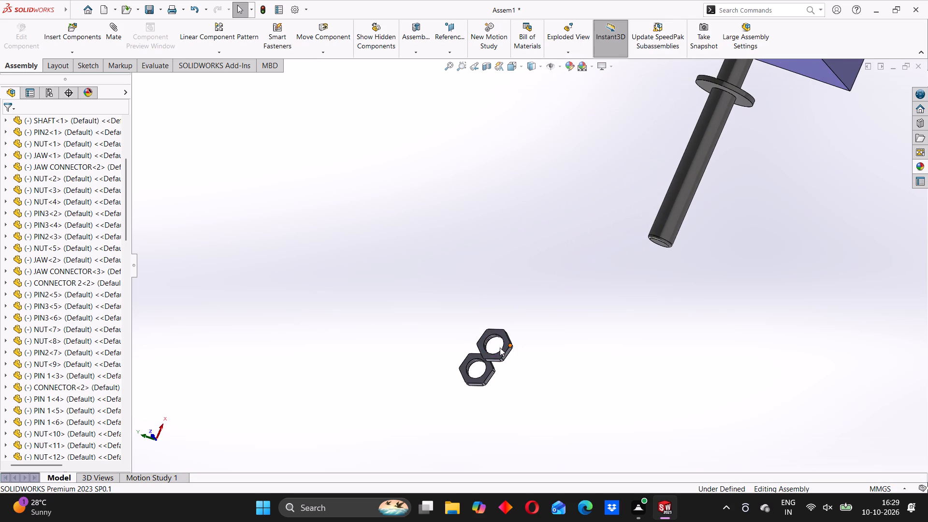
right_click(484, 338)
left_click(502, 367)
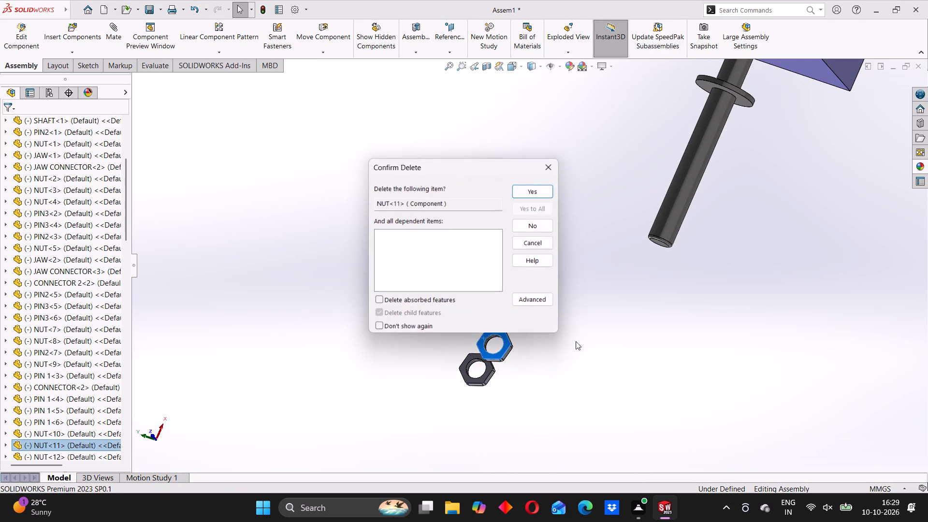
left_click(544, 189)
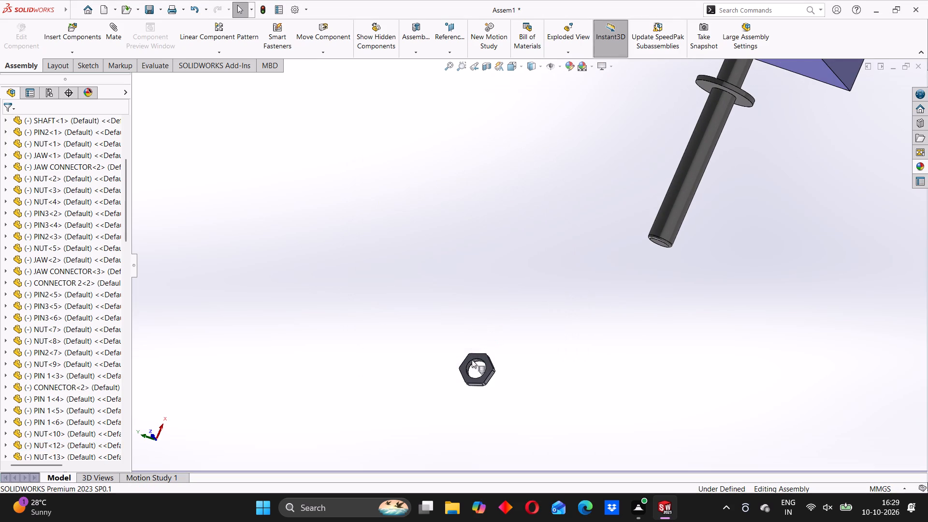
right_click(472, 358)
left_click(504, 405)
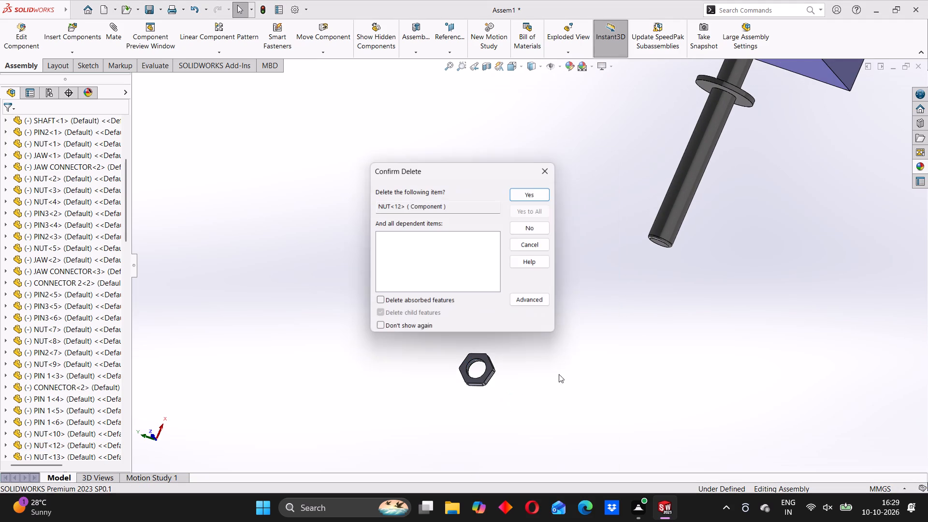
left_click(534, 188)
Slide the shaft back and forth through the bracket to test how the slider and links open and close the jaws.
scroll(683, 208, "up", 5)
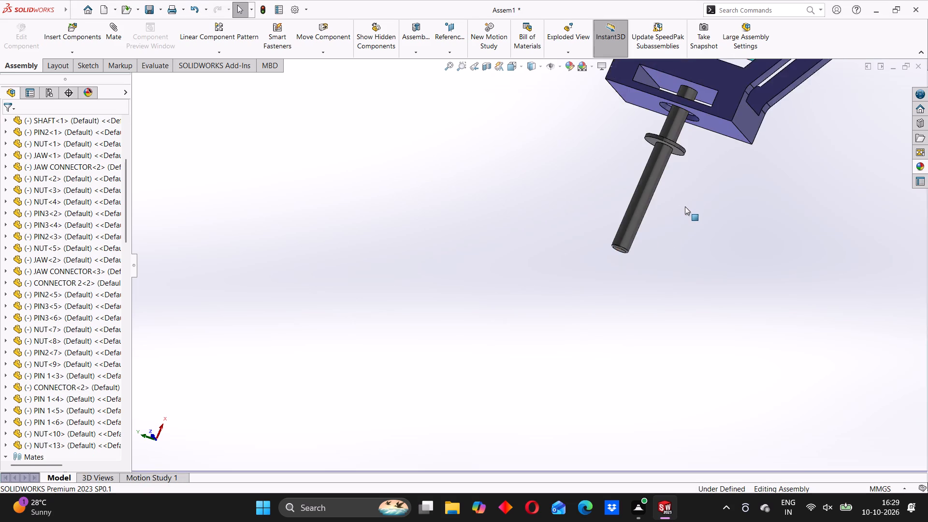
scroll(685, 206, "up", 2)
middle_click_drag(609, 208, 480, 302)
scroll(503, 263, "up", 1)
middle_click_drag(608, 146, 650, 184)
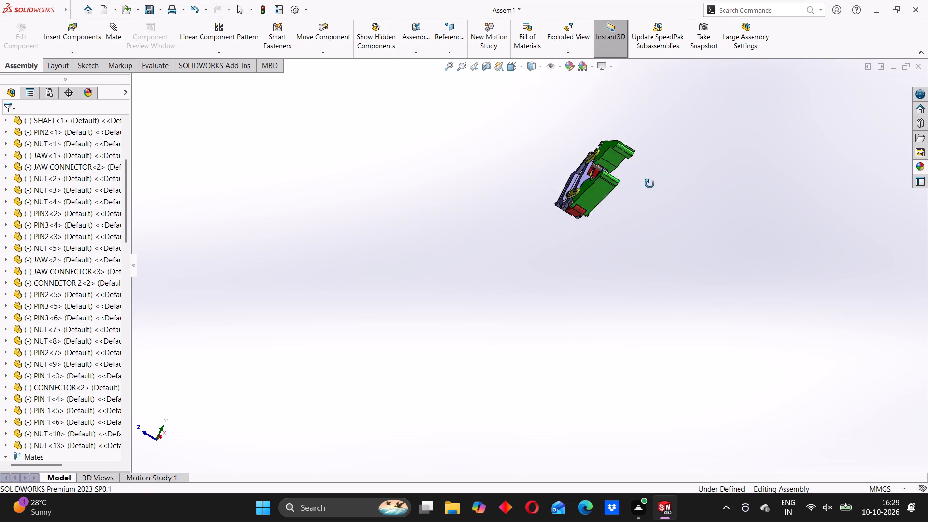
middle_click_drag(650, 184, 727, 209)
scroll(587, 191, "down", 5)
scroll(584, 155, "up", 3)
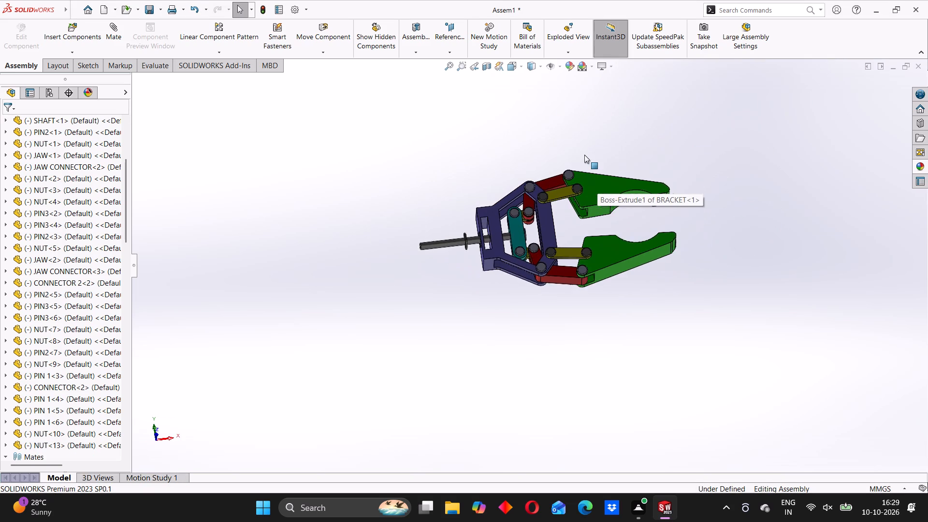
scroll(584, 155, "down", 3)
scroll(572, 226, "down", 1)
scroll(576, 228, "up", 3)
scroll(504, 288, "down", 1)
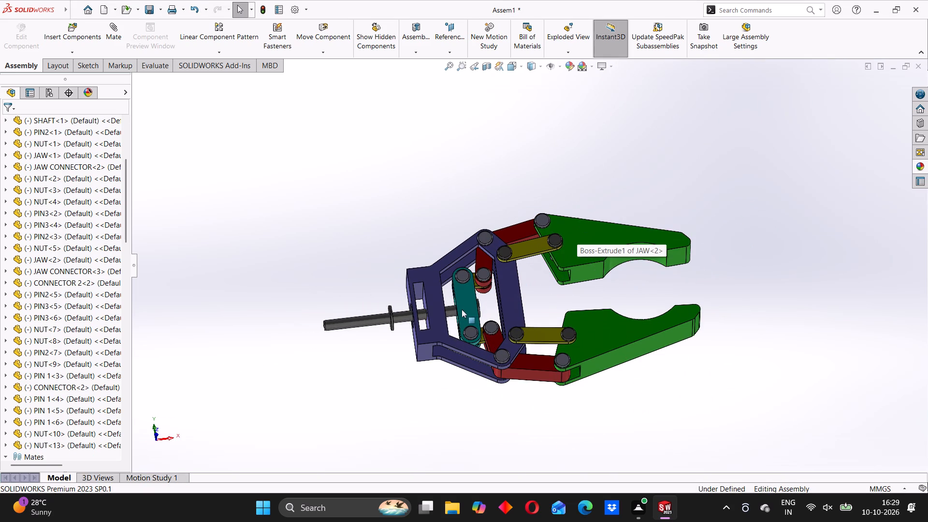
left_click_drag(387, 319, 371, 316)
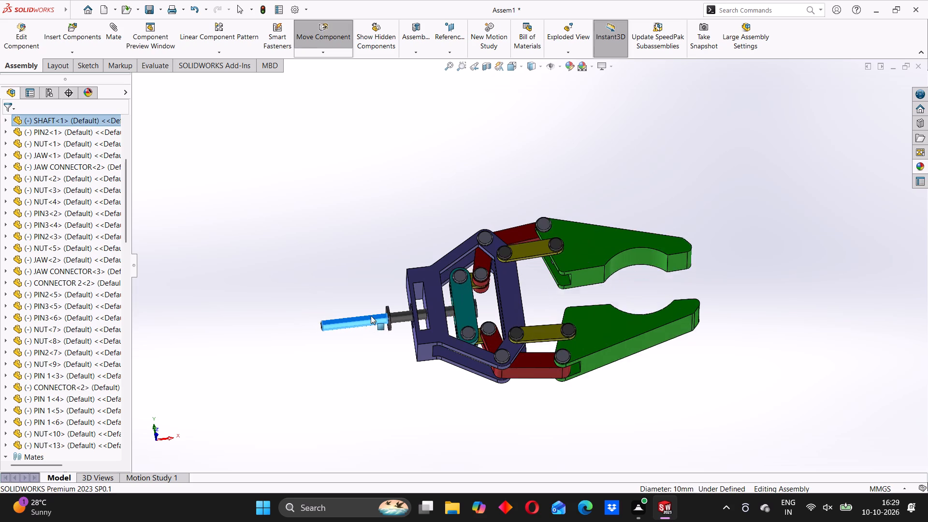
left_click_drag(371, 316, 382, 314)
left_click_drag(383, 313, 361, 317)
left_click_drag(371, 320, 367, 320)
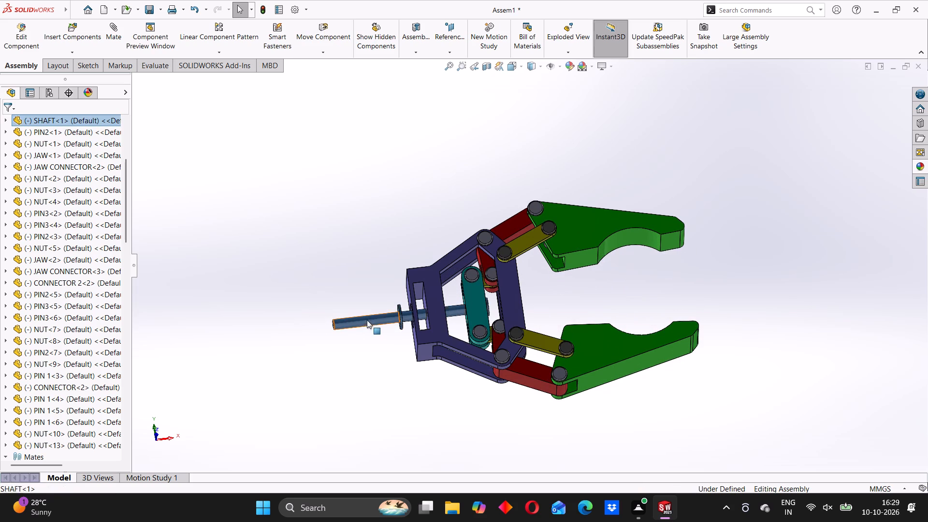
left_click_drag(367, 320, 373, 328)
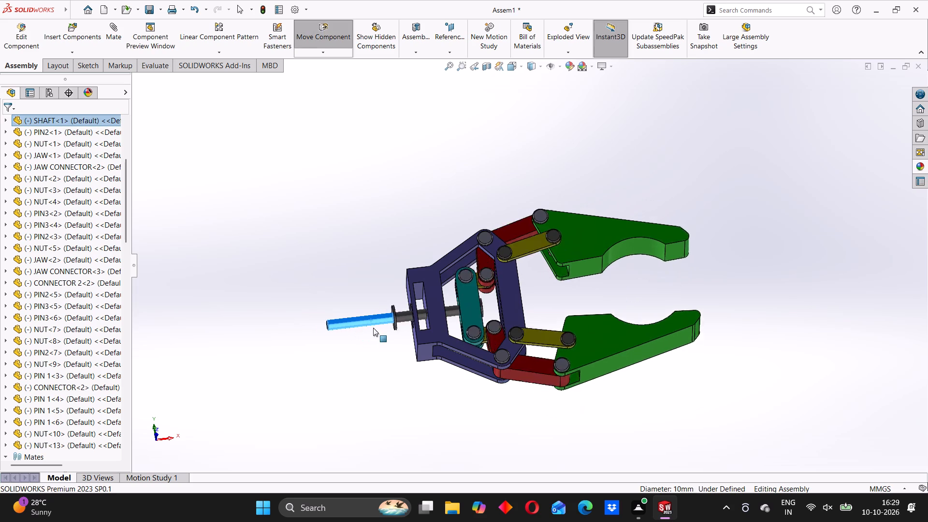
left_click_drag(373, 328, 376, 333)
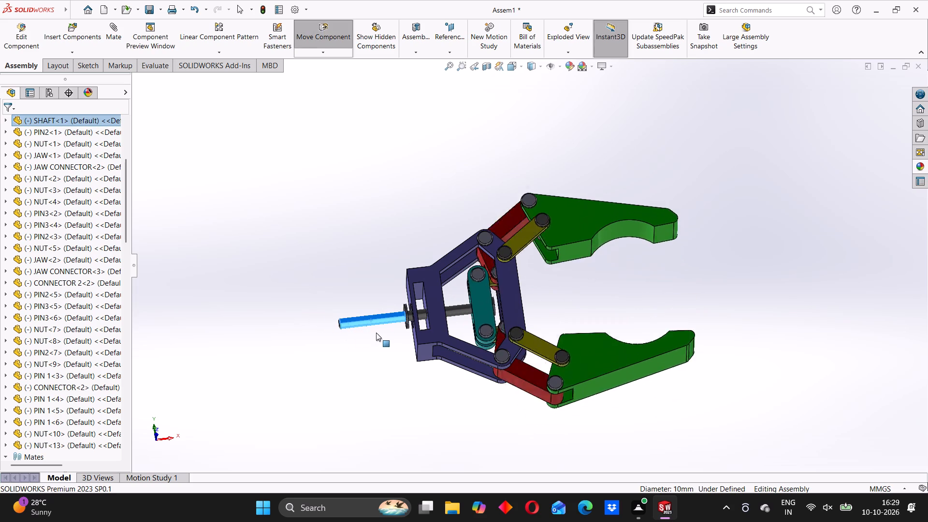
left_click_drag(376, 333, 362, 339)
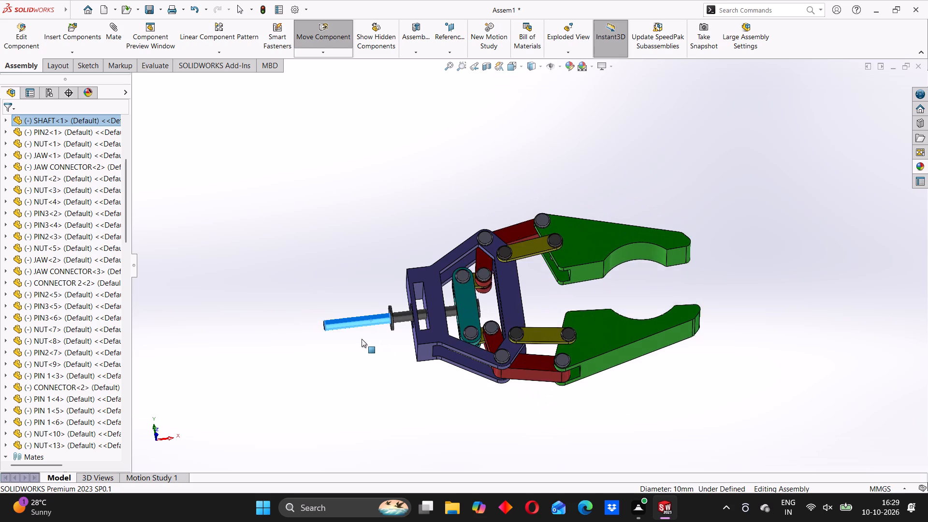
left_click_drag(362, 339, 342, 342)
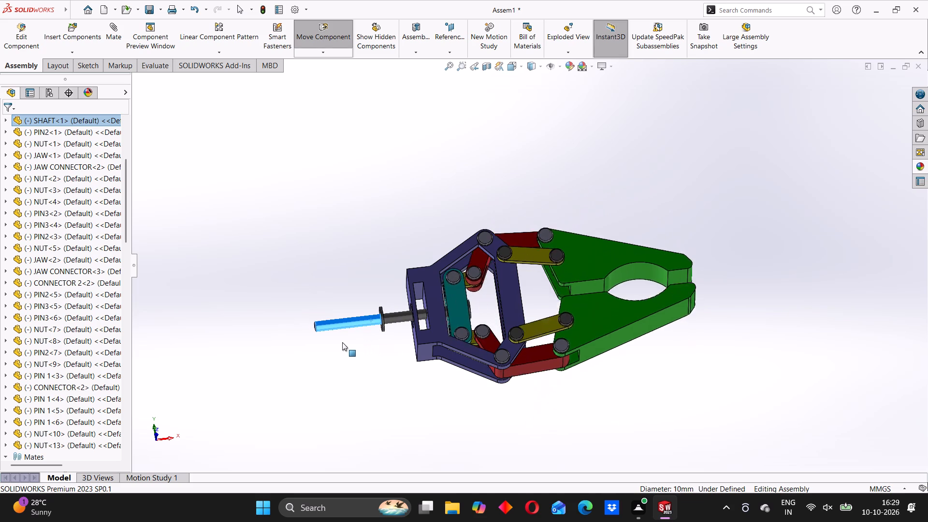
left_click_drag(342, 342, 363, 341)
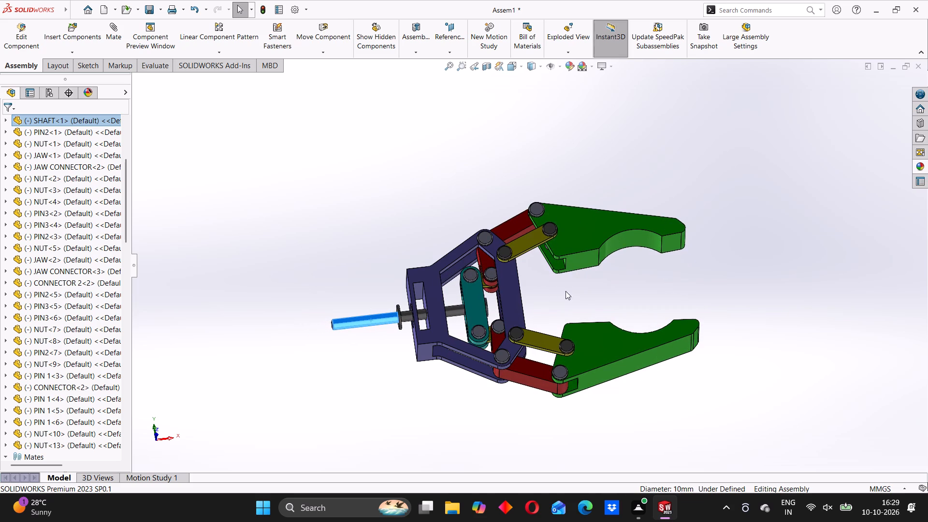
View the gripper side-on and pull the shaft outward from the bracket until the two jaws meet.
scroll(567, 290, "up", 2)
middle_click_drag(577, 271, 594, 310)
scroll(581, 312, "up", 1)
left_click(397, 249)
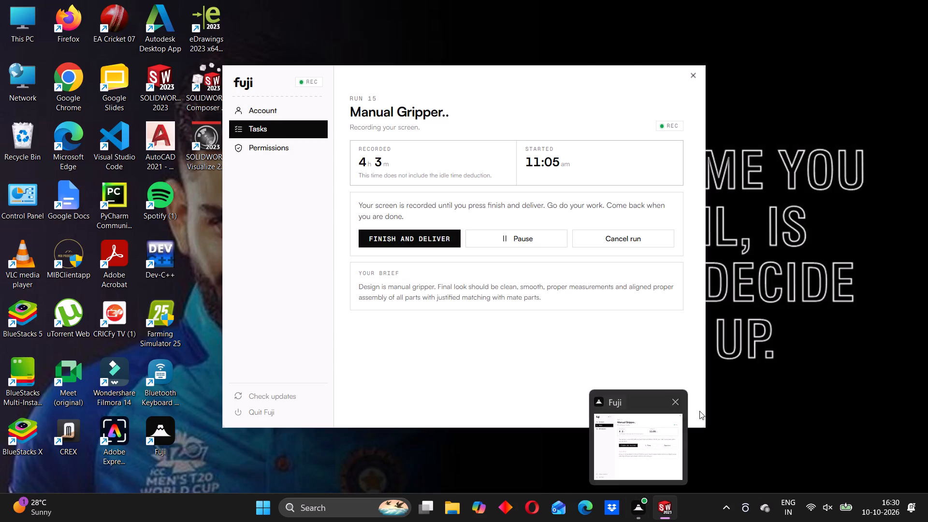
middle_click_drag(694, 348, 641, 353)
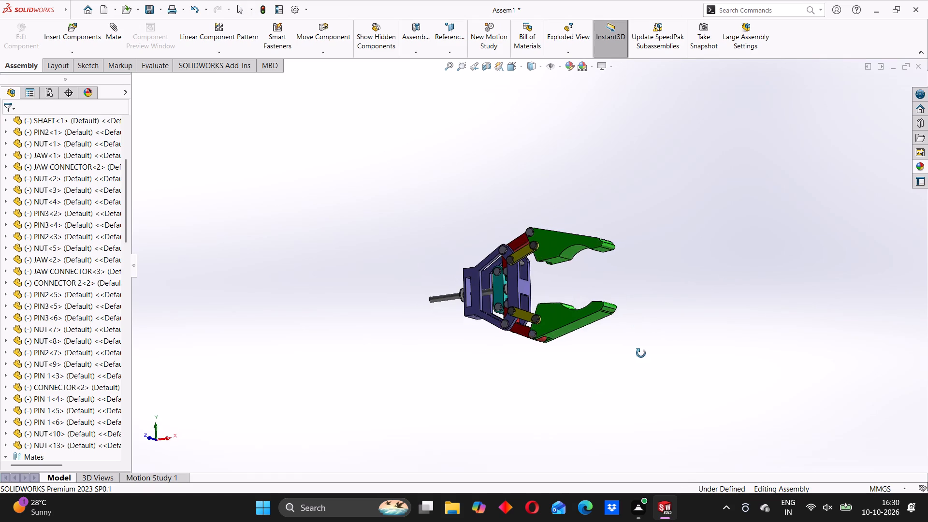
middle_click_drag(641, 353, 631, 374)
scroll(528, 290, "up", 3)
scroll(530, 285, "down", 2)
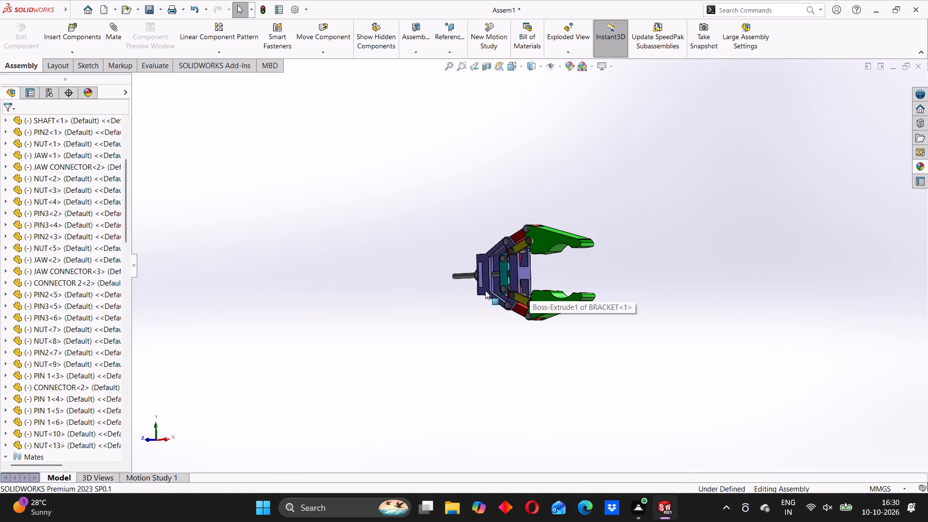
middle_click_drag(485, 290, 501, 292)
scroll(456, 280, "down", 4)
middle_click_drag(451, 290, 486, 307)
left_click_drag(473, 265, 452, 266)
left_click_drag(470, 262, 445, 259)
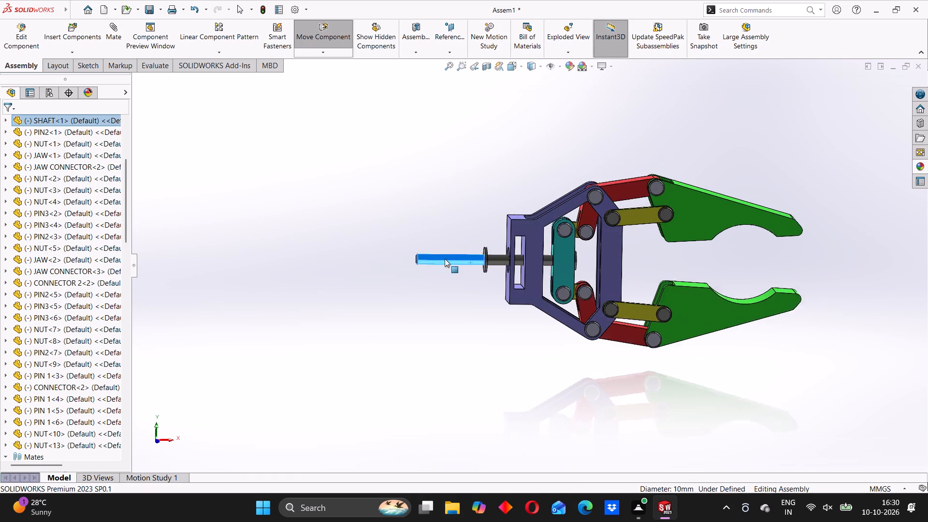
left_click_drag(445, 259, 435, 261)
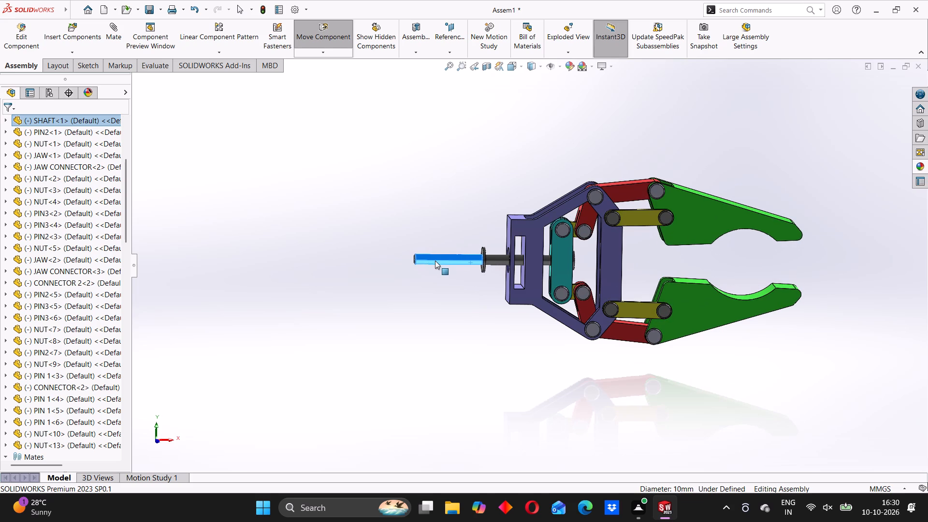
left_click_drag(435, 261, 434, 261)
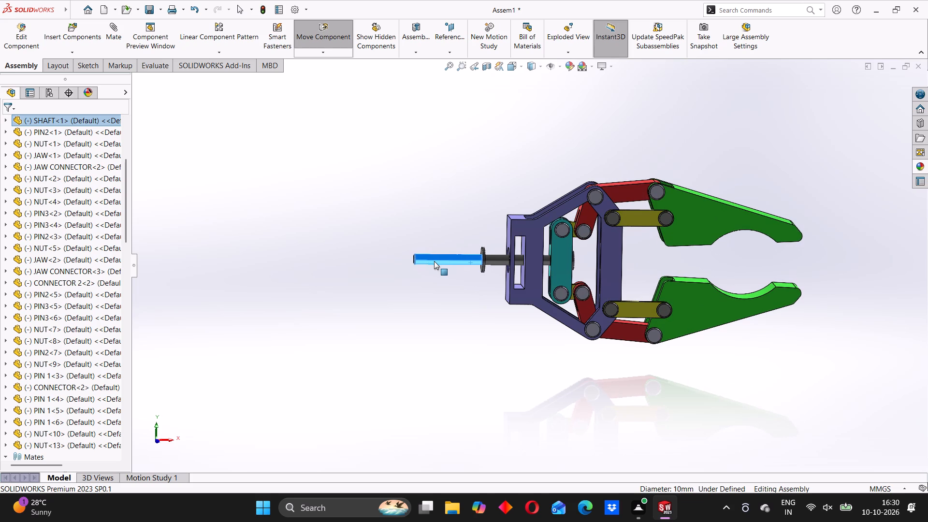
left_click_drag(434, 261, 424, 266)
Examine the linkage with the jaws closed, and push the shaft back into the bracket to reopen them.
scroll(597, 238, "down", 2)
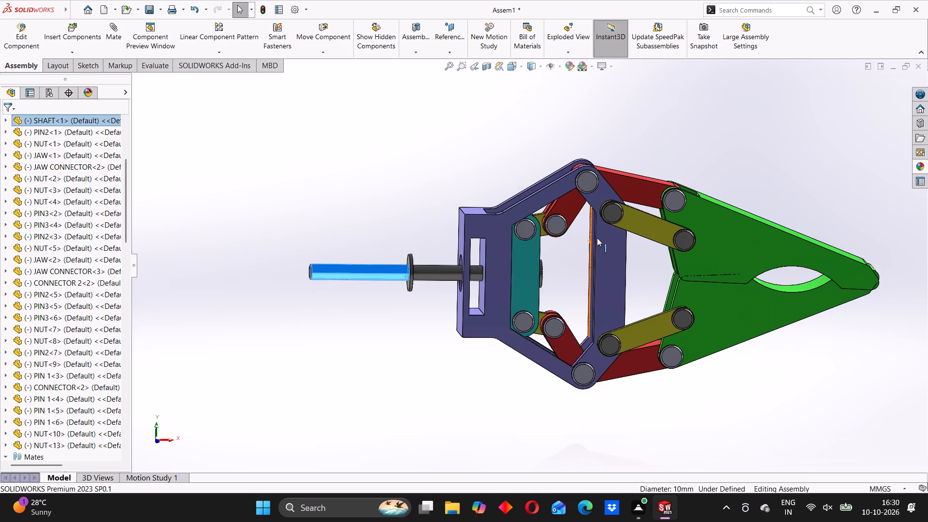
middle_click_drag(596, 284, 554, 216)
middle_click_drag(542, 302, 561, 283)
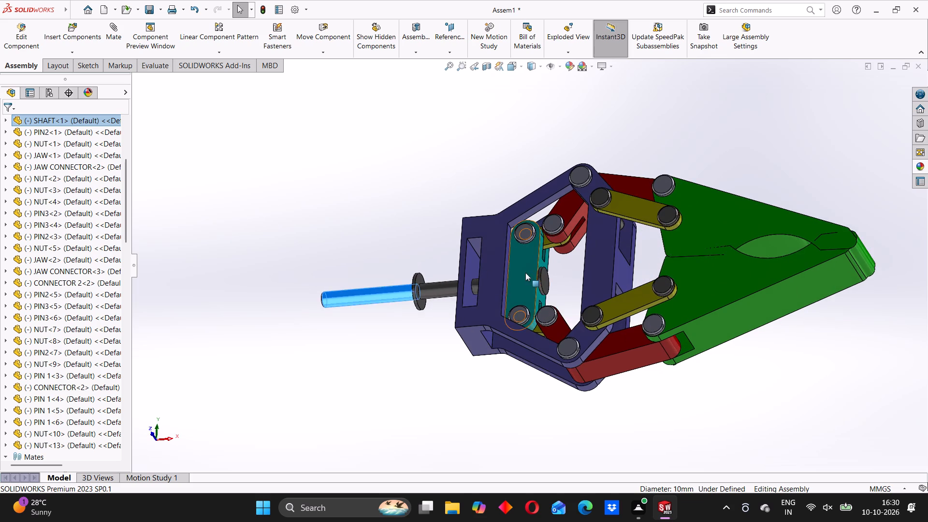
scroll(525, 273, "down", 2)
middle_click_drag(532, 283, 547, 293)
left_click_drag(316, 292, 334, 299)
left_click_drag(334, 294, 360, 288)
Examine the assembled gripper from several angles, checking the pins, nuts, connector links and slider inside the bracket.
scroll(586, 278, "up", 3)
middle_click_drag(594, 320, 617, 366)
middle_click_drag(594, 363, 597, 295)
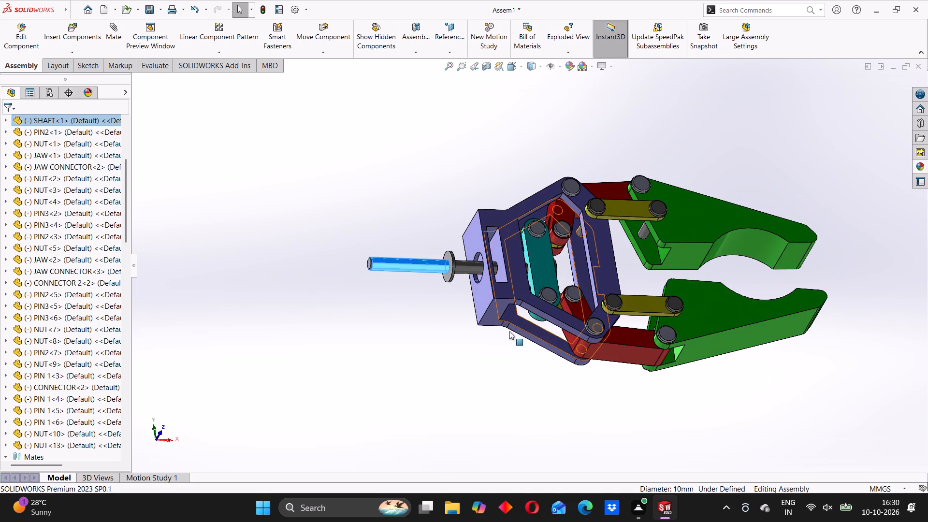
left_click(471, 340)
middle_click_drag(622, 253, 628, 297)
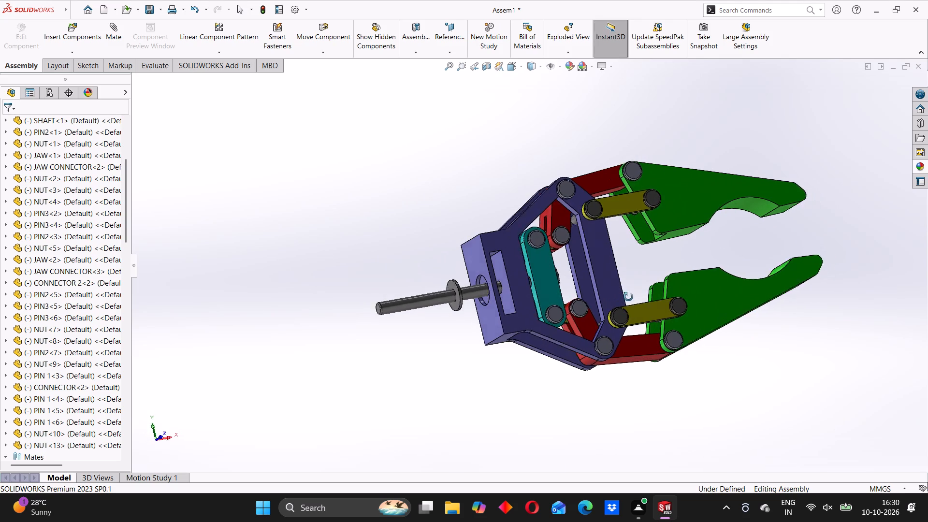
middle_click_drag(628, 297, 631, 294)
middle_click_drag(632, 310, 575, 287)
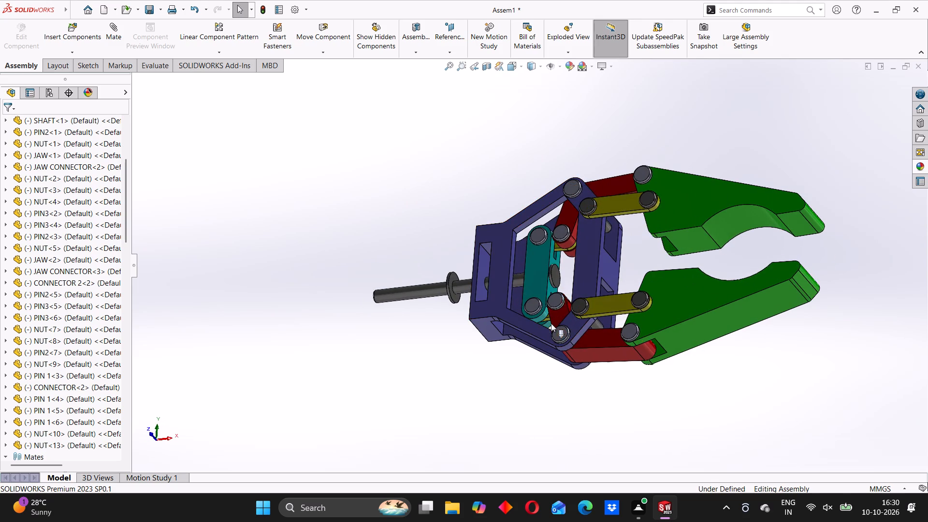
middle_click_drag(551, 323, 562, 177)
scroll(589, 273, "up", 1)
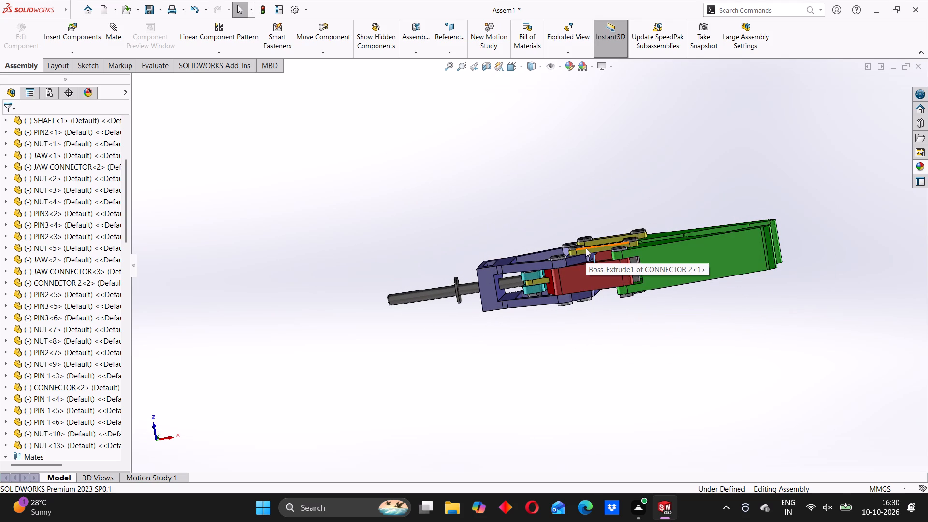
middle_click_drag(574, 262, 546, 384)
middle_click_drag(557, 276, 689, 335)
middle_click_drag(629, 316, 535, 318)
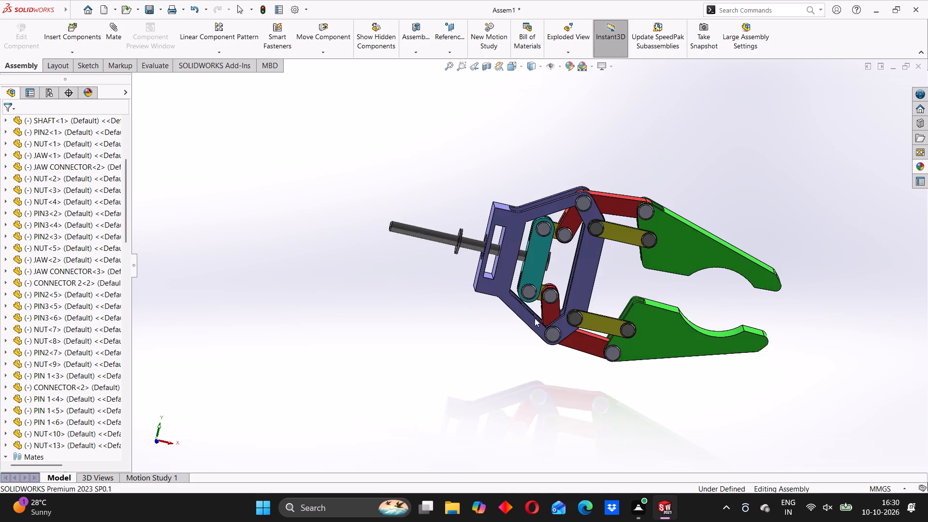
middle_click_drag(692, 363, 650, 269)
scroll(542, 263, "down", 5)
middle_click_drag(507, 269, 550, 346)
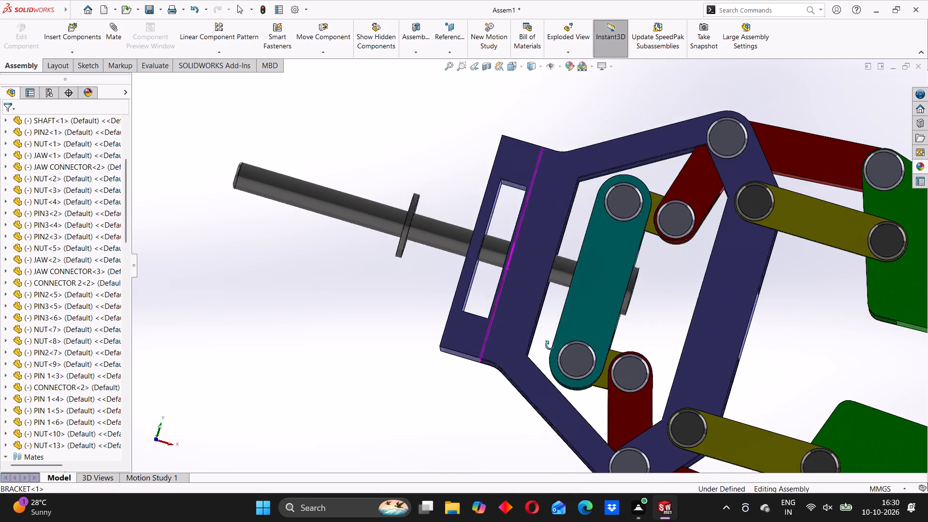
middle_click_drag(550, 346, 532, 332)
scroll(629, 303, "up", 8)
scroll(532, 242, "down", 1)
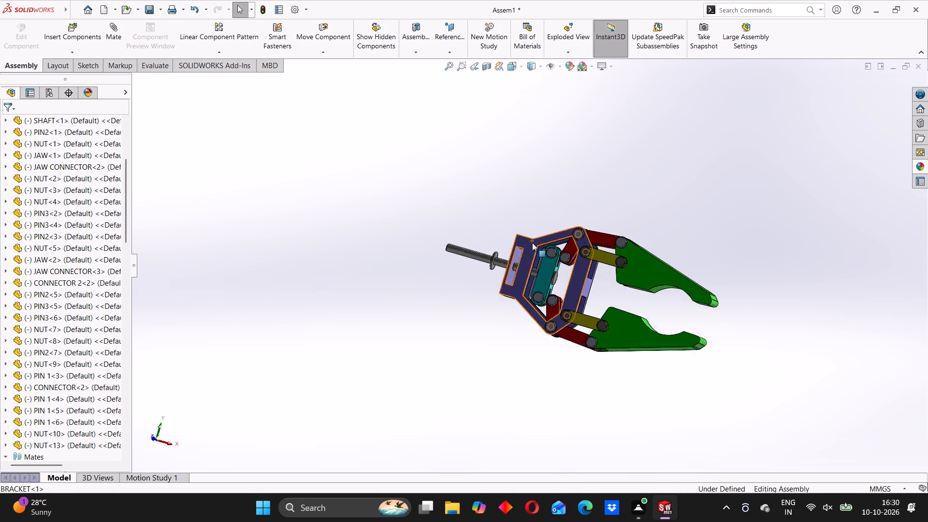
scroll(532, 243, "down", 1)
Show the assembly in Isometric view and pull the shaft outward from the bracket until the jaws close.
left_click(522, 65)
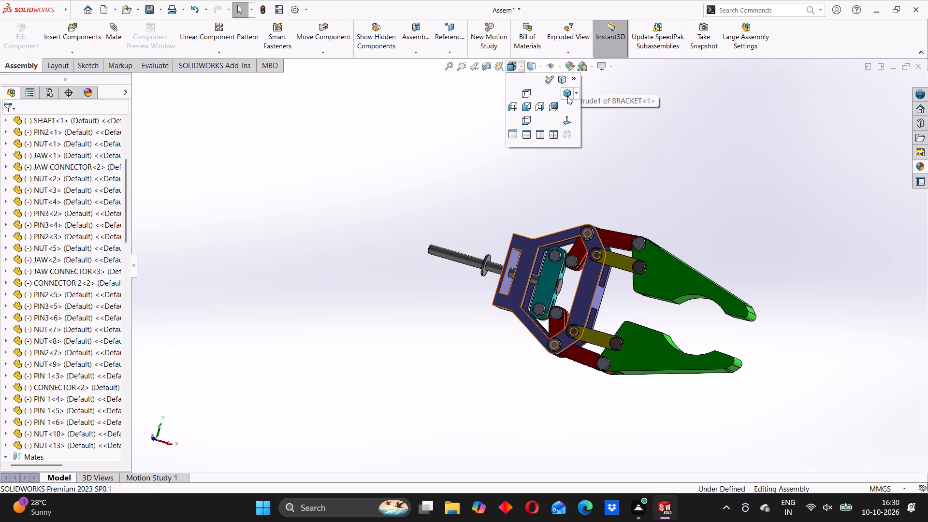
left_click(567, 96)
left_click(419, 197)
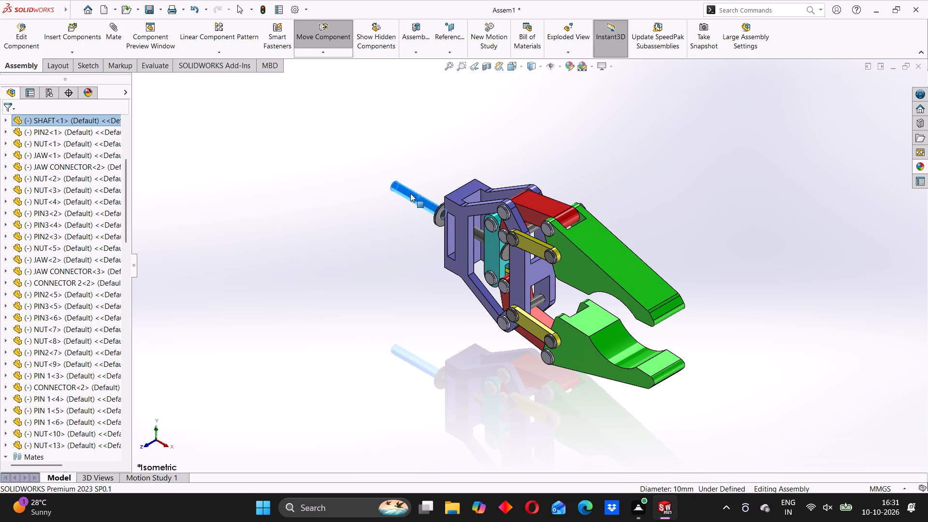
left_click(400, 223)
left_click(419, 204)
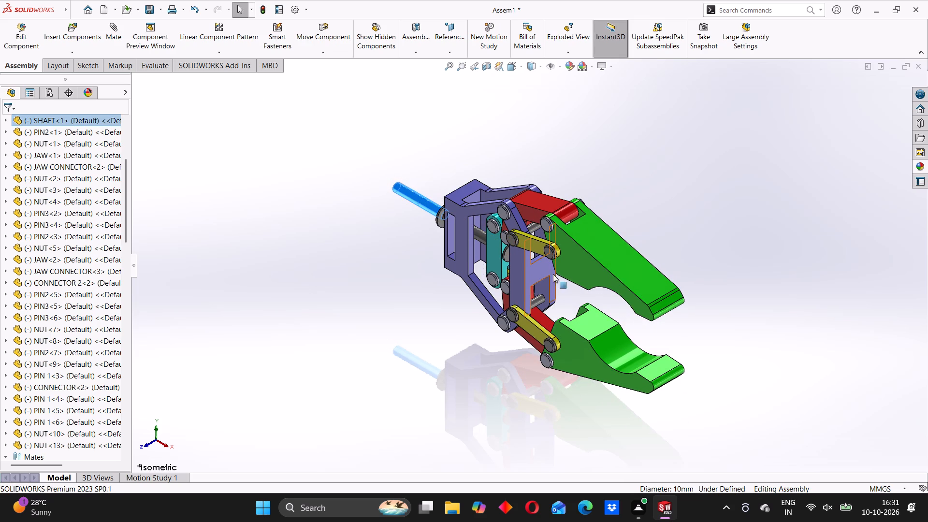
left_click_drag(414, 199, 394, 184)
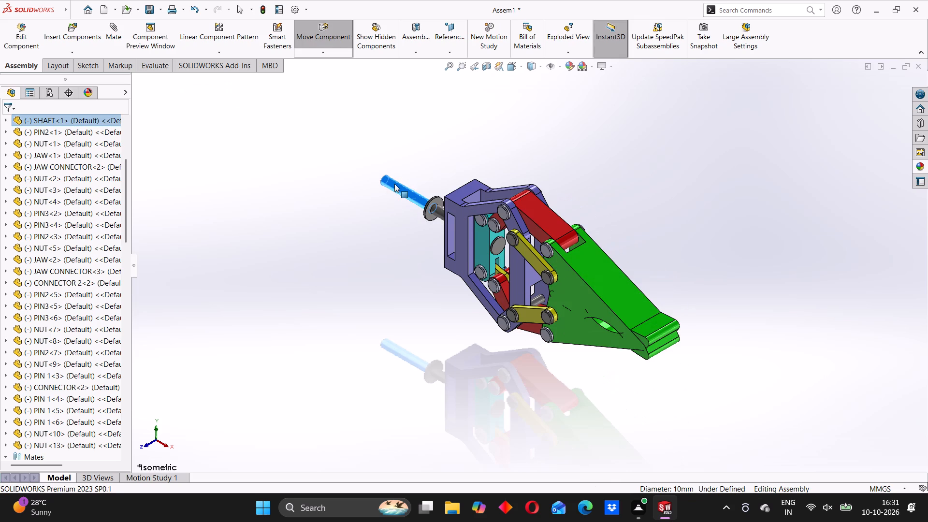
Slide the shaft repeatedly in and out of the bracket to check how the jaws open and close through their full travel.
left_click_drag(394, 184, 413, 206)
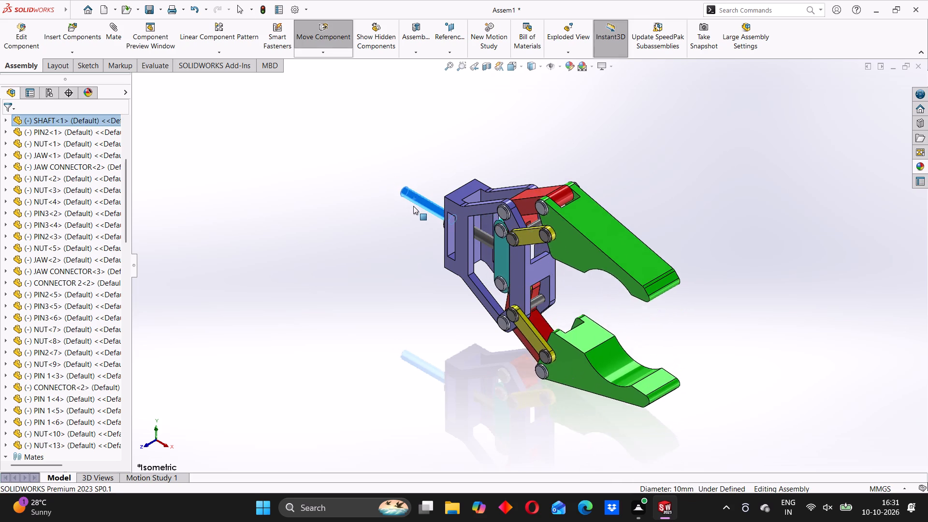
left_click_drag(413, 206, 395, 202)
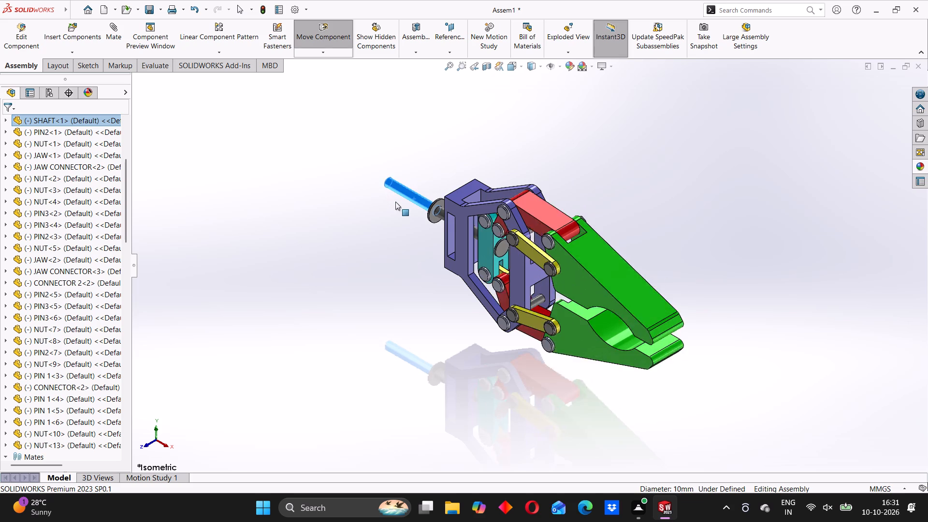
left_click_drag(395, 202, 395, 220)
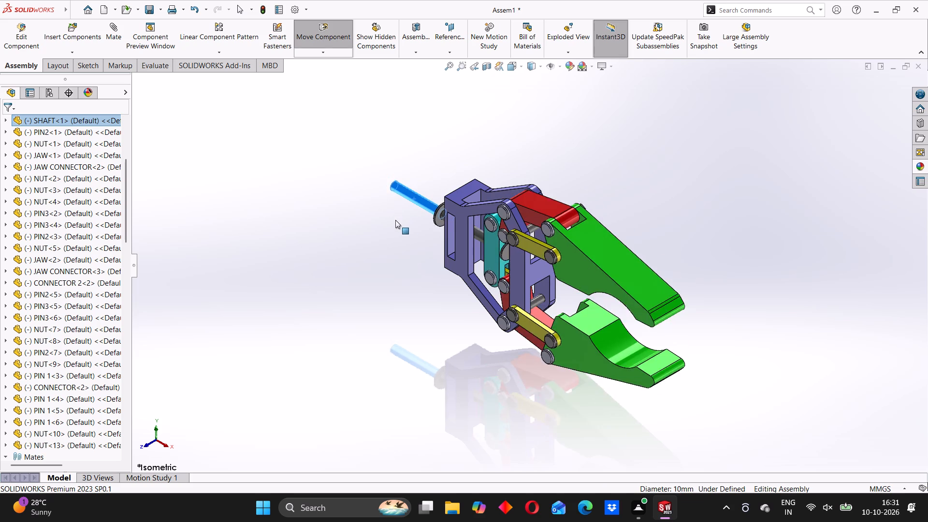
left_click_drag(395, 220, 400, 235)
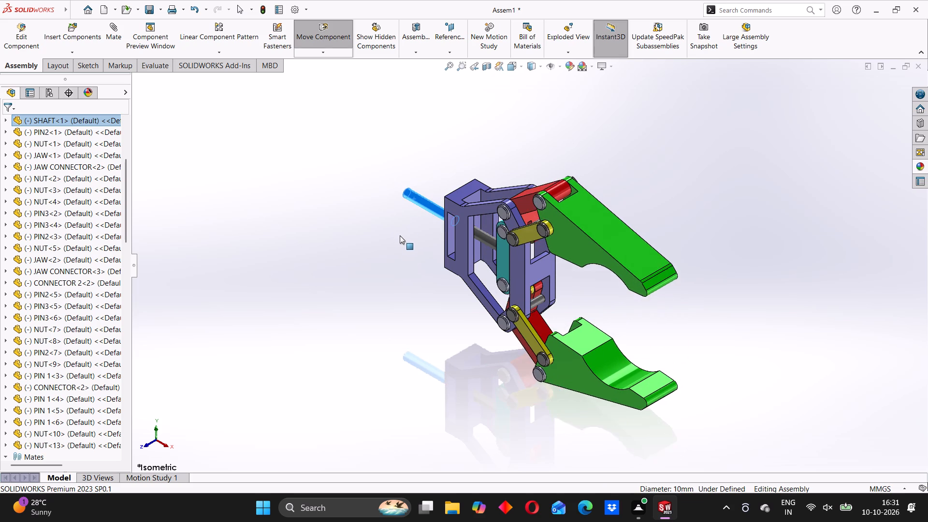
left_click_drag(400, 235, 399, 243)
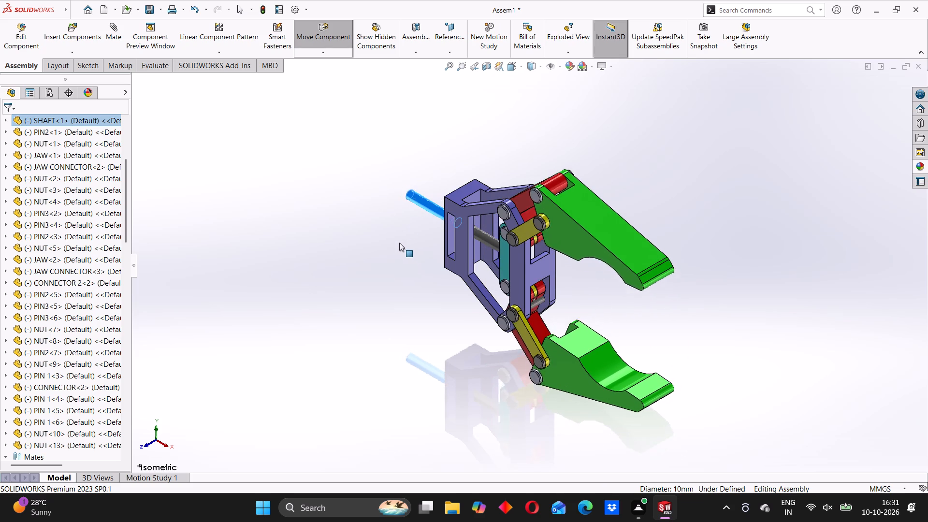
left_click_drag(399, 243, 390, 237)
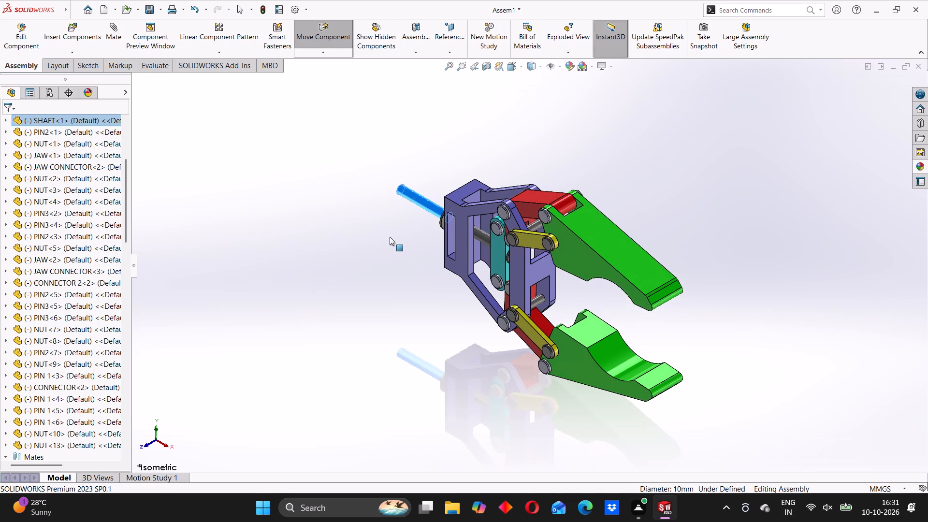
left_click_drag(390, 237, 358, 197)
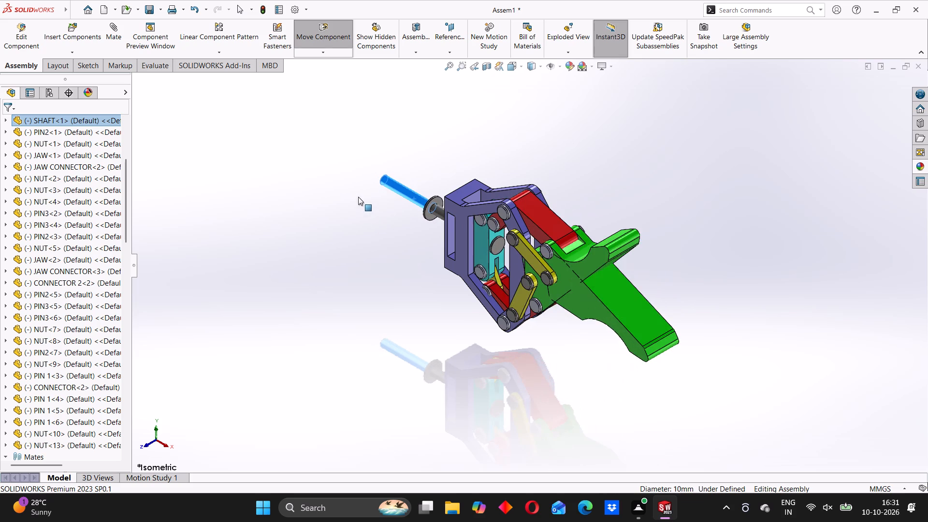
left_click_drag(358, 197, 456, 291)
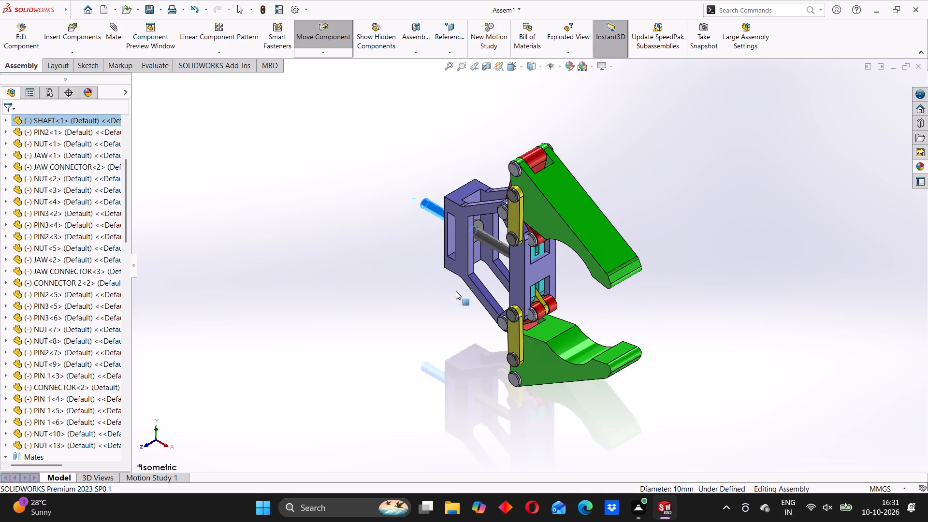
left_click_drag(456, 291, 392, 209)
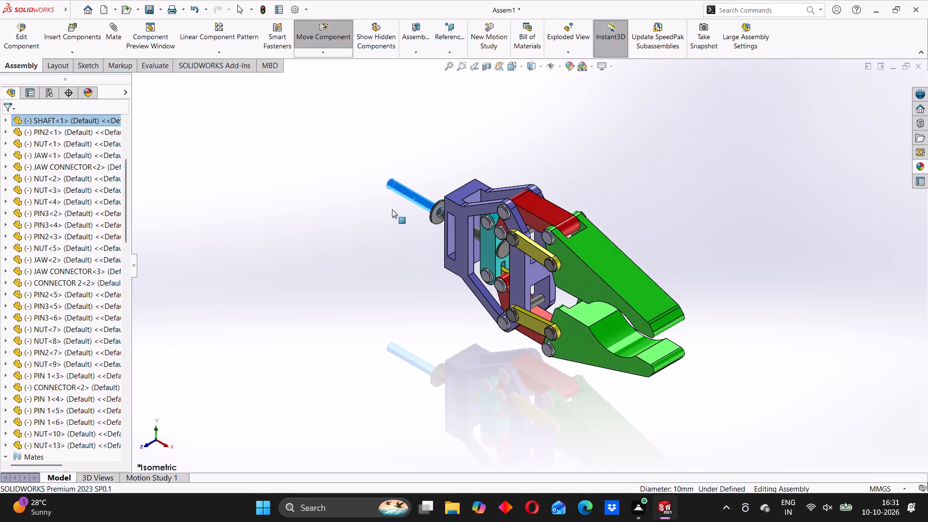
left_click_drag(392, 209, 438, 218)
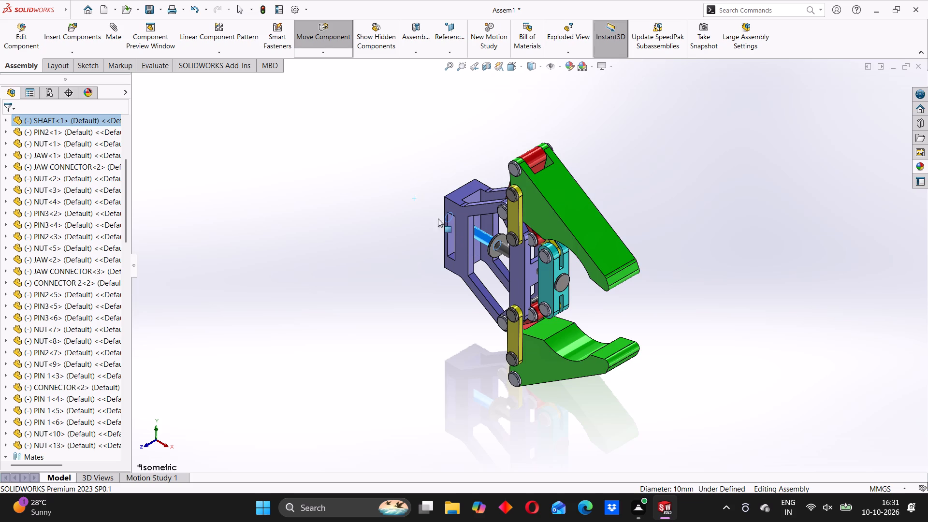
left_click_drag(438, 218, 406, 193)
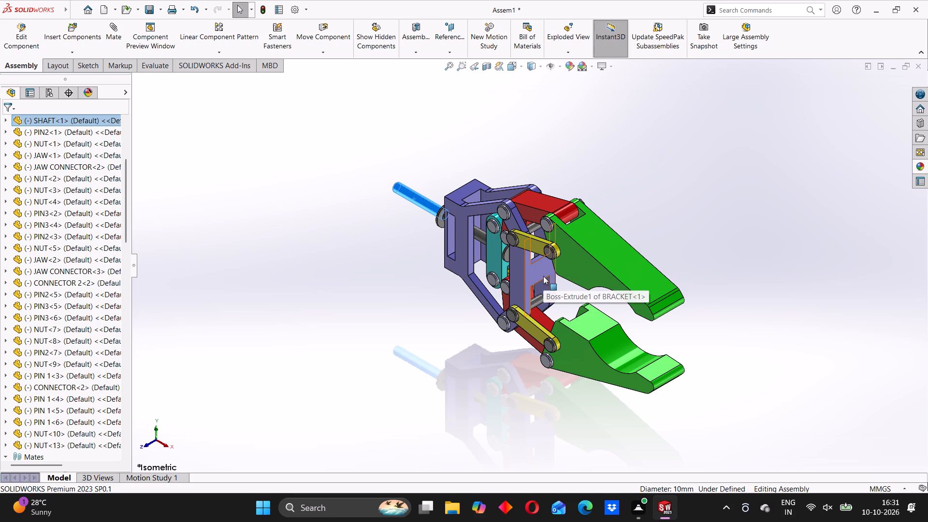
View the gripper from below, pull the shaft outward until the jaws cross, and push it back to reopen them.
middle_click_drag(494, 342, 497, 185)
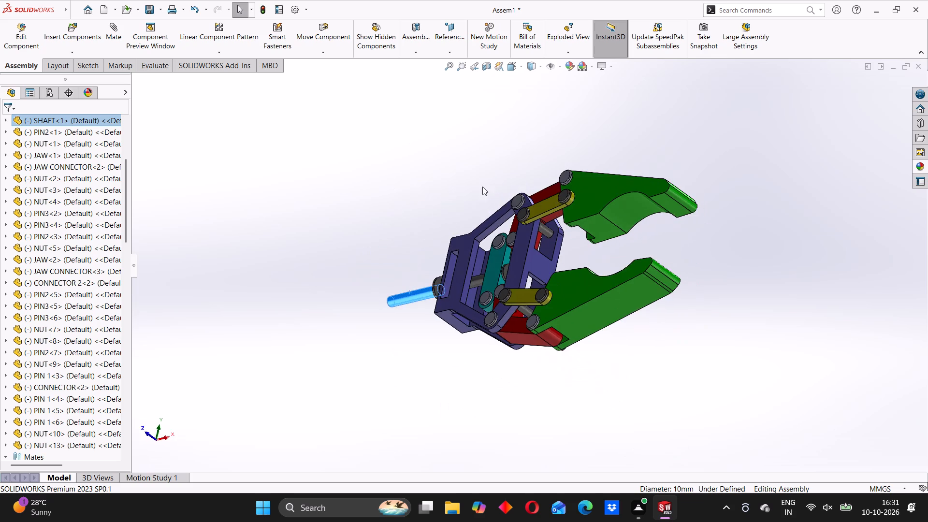
middle_click_drag(458, 232, 460, 296)
left_click_drag(415, 243, 378, 235)
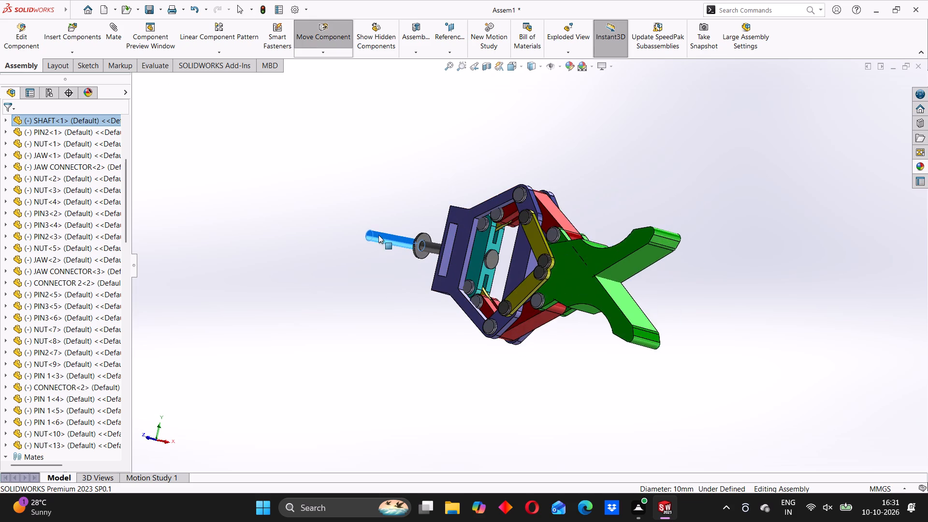
left_click_drag(378, 235, 393, 241)
middle_click_drag(506, 248, 564, 290)
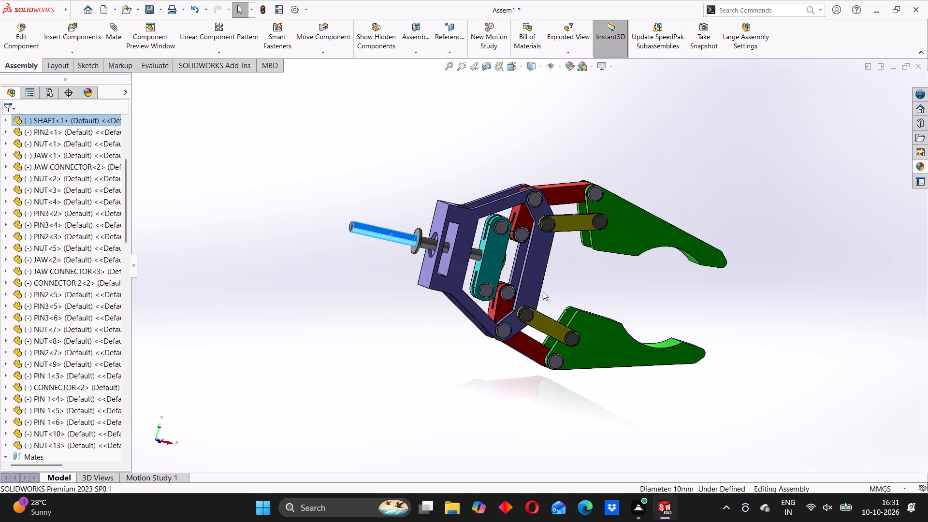
left_click(411, 304)
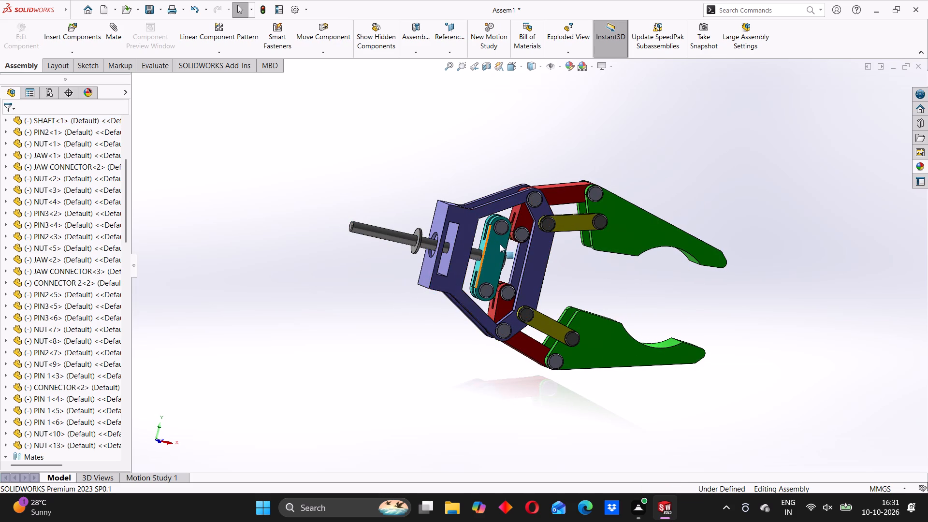
Examine the open gripper from both sides, checking the nuts, pin ends, jaw connectors and slider inside the bracket.
middle_click_drag(579, 283, 459, 315)
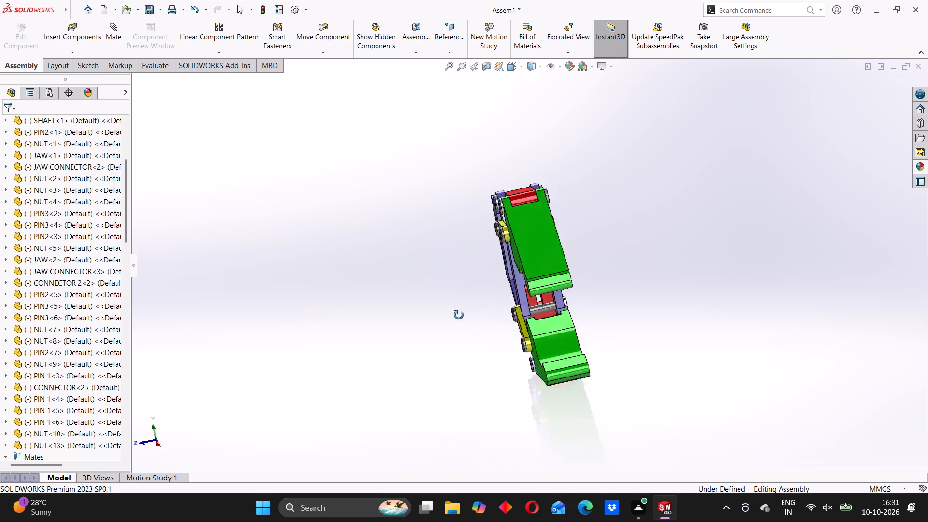
middle_click_drag(459, 315, 404, 339)
scroll(475, 224, "down", 4)
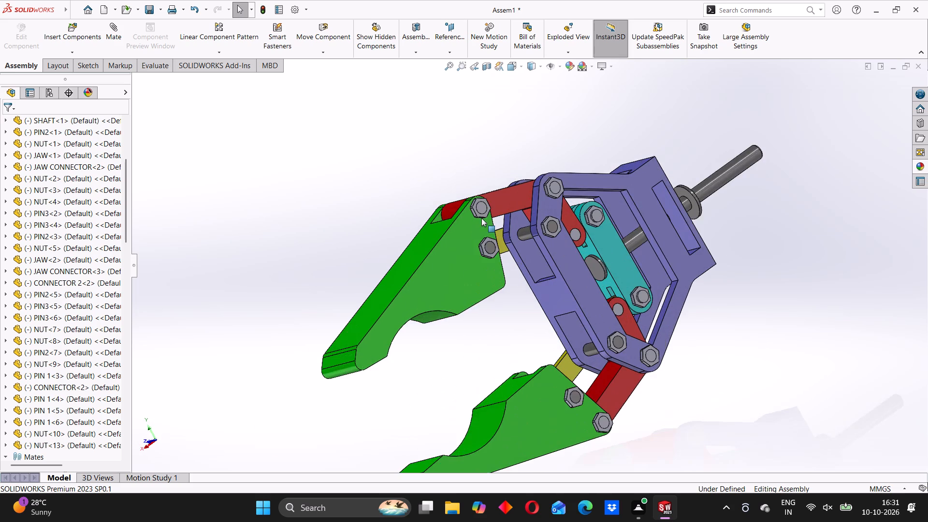
scroll(481, 218, "down", 2)
middle_click_drag(516, 197, 516, 308)
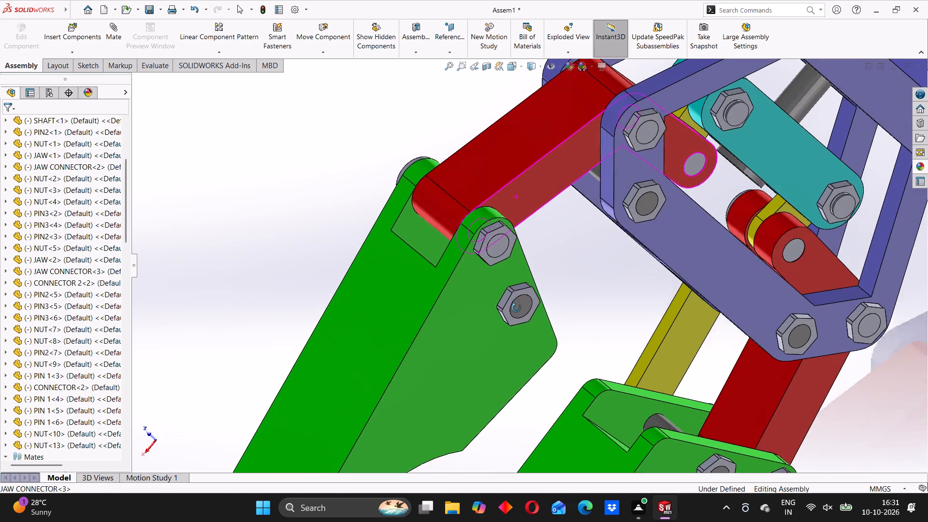
middle_click_drag(516, 308, 516, 310)
scroll(717, 226, "up", 1)
scroll(654, 200, "down", 3)
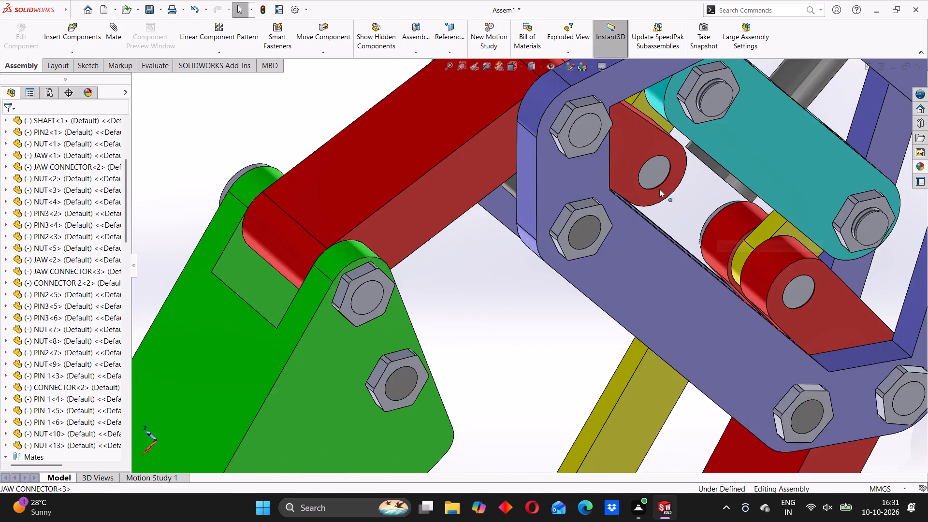
scroll(654, 177, "down", 2)
middle_click_drag(652, 184, 605, 155)
scroll(605, 155, "up", 7)
scroll(595, 210, "up", 4)
middle_click_drag(496, 272, 661, 214)
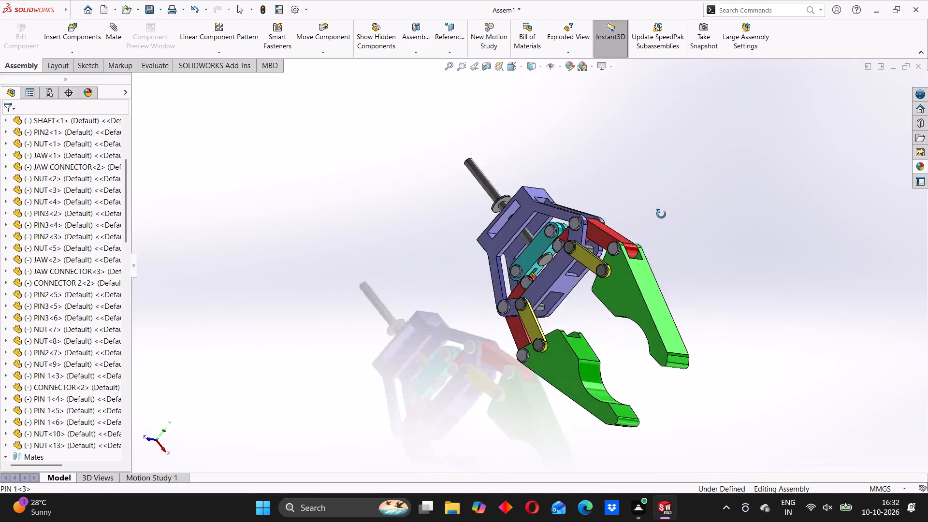
middle_click_drag(661, 214, 700, 181)
middle_click_drag(641, 213, 512, 169)
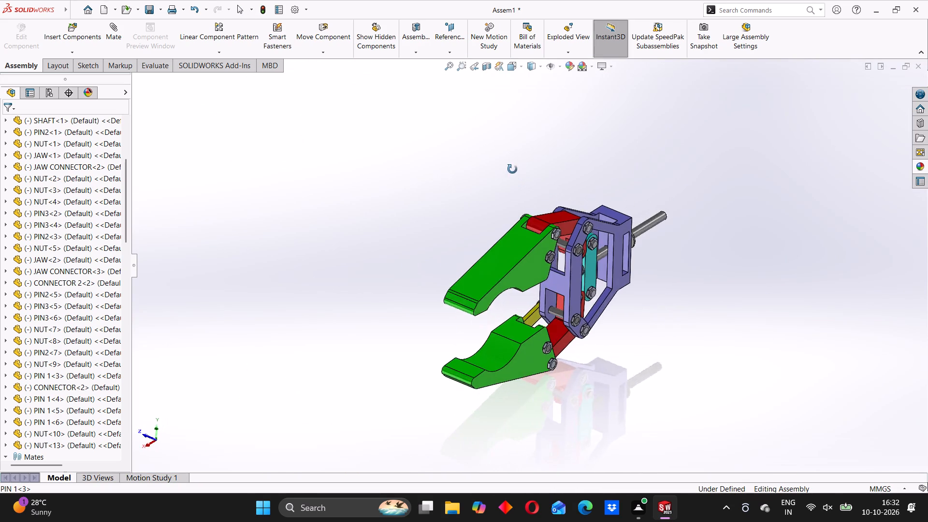
middle_click_drag(512, 169, 486, 145)
middle_click_drag(565, 231, 557, 192)
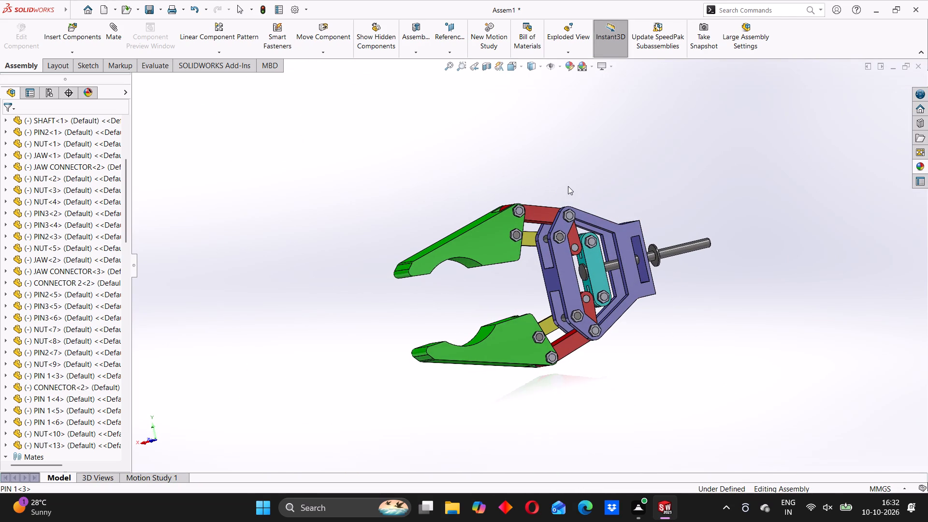
middle_click_drag(637, 257, 494, 335)
middle_click_drag(507, 295, 603, 287)
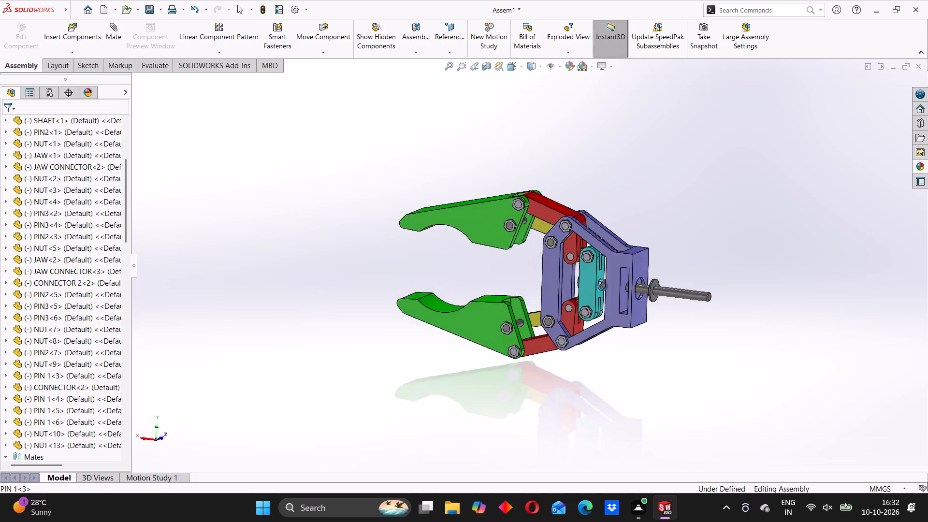
middle_click_drag(603, 287, 645, 226)
middle_click_drag(457, 262, 478, 278)
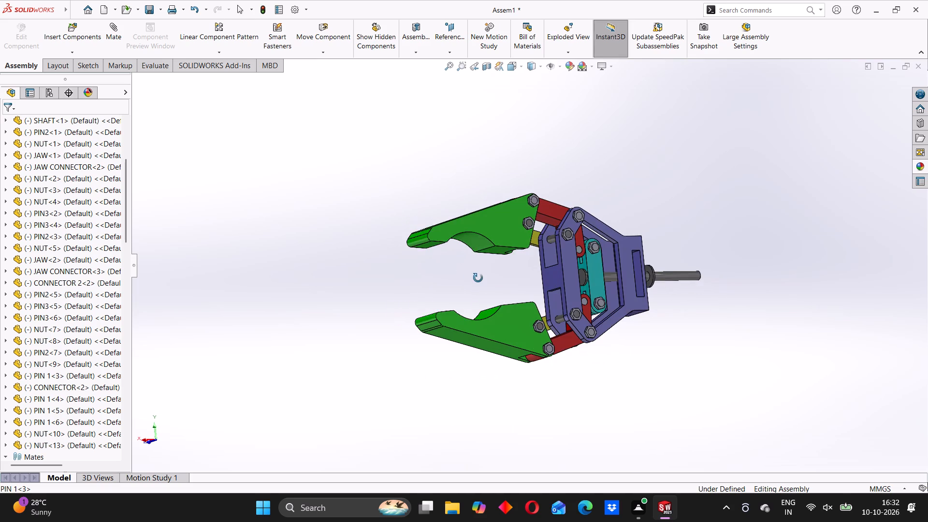
middle_click_drag(478, 278, 466, 293)
Adjust the shaft's position in small moves and push it inward until its collar meets the bracket's rear face.
left_click(669, 272)
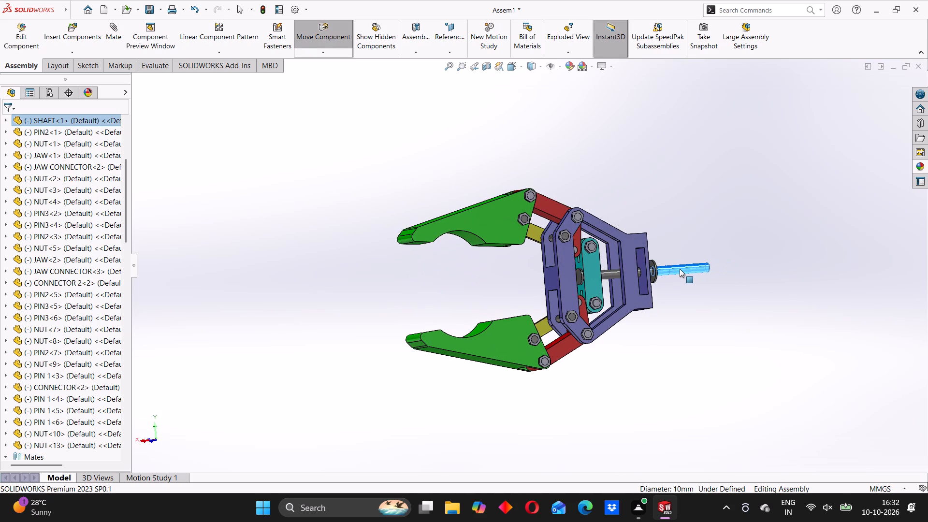
left_click_drag(672, 269, 689, 270)
middle_click_drag(664, 289, 627, 311)
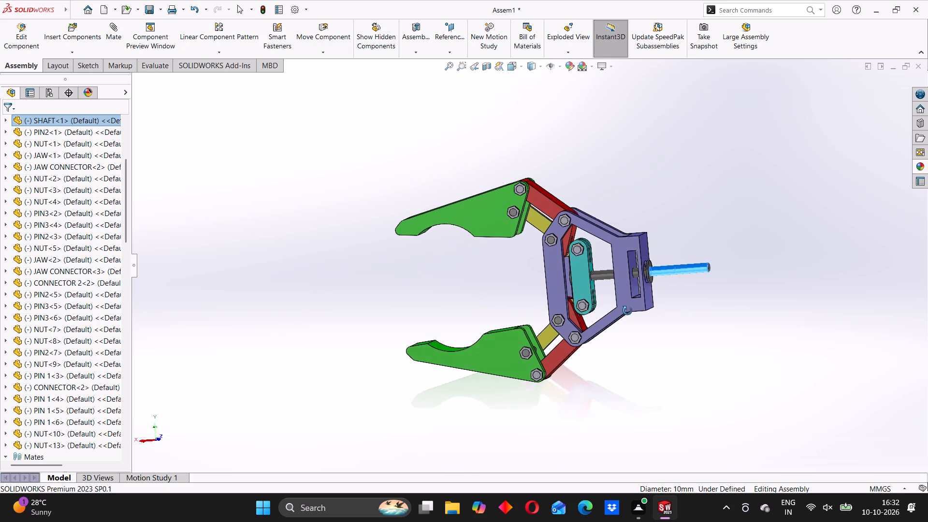
middle_click_drag(627, 311, 629, 310)
left_click_drag(668, 270, 667, 273)
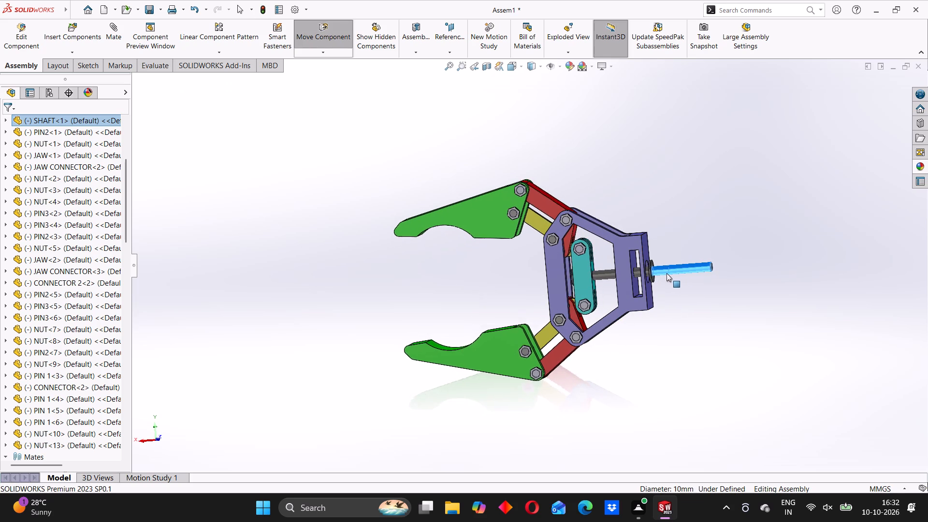
left_click_drag(667, 273, 674, 274)
middle_click_drag(664, 276, 649, 286)
scroll(638, 270, "down", 2)
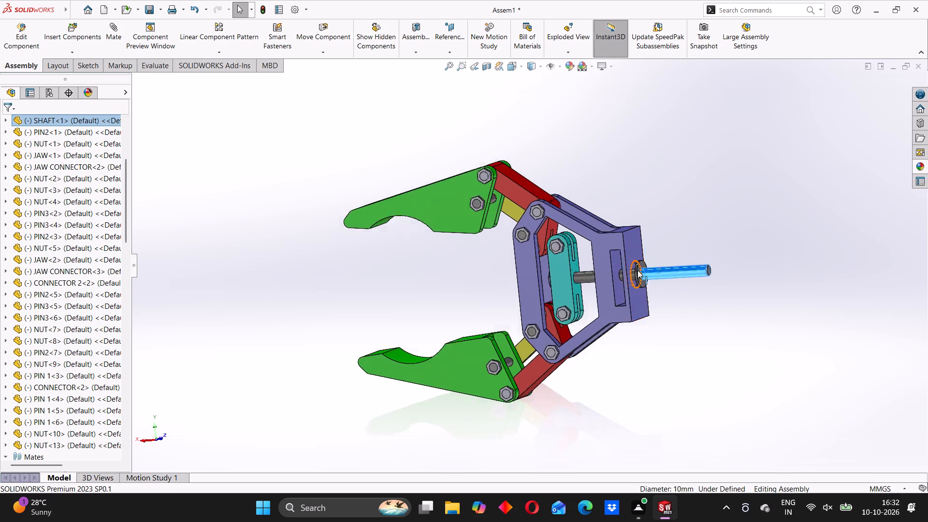
scroll(638, 270, "down", 6)
left_click_drag(655, 273, 641, 273)
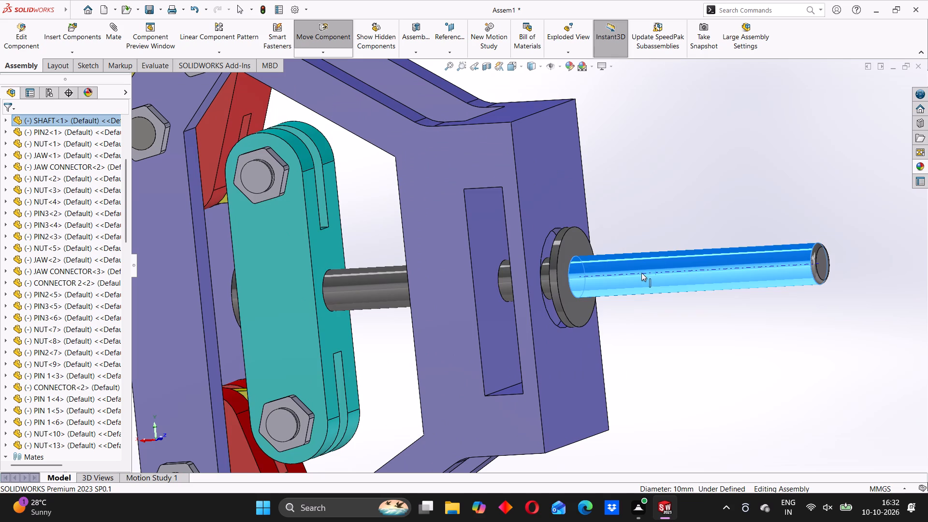
left_click_drag(641, 273, 629, 267)
scroll(623, 281, "up", 1)
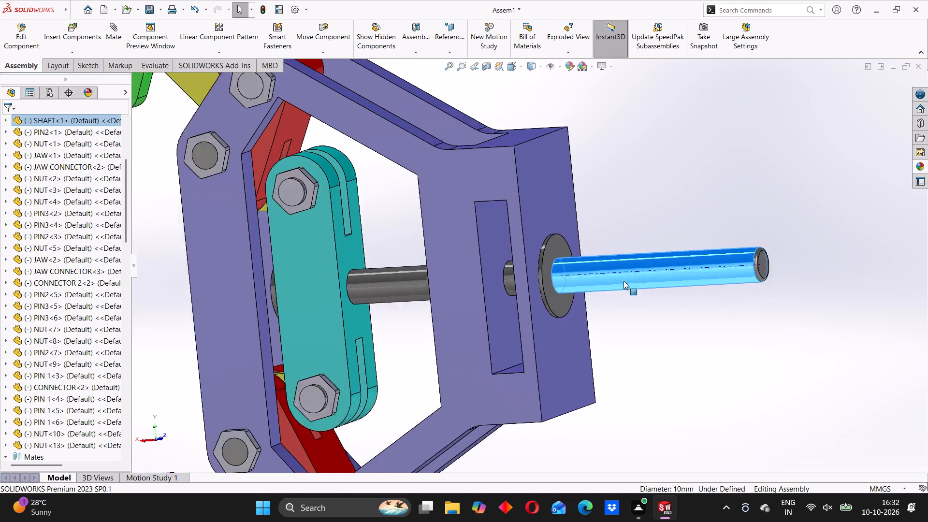
scroll(623, 281, "up", 5)
scroll(580, 290, "up", 2)
middle_click_drag(562, 298, 583, 303)
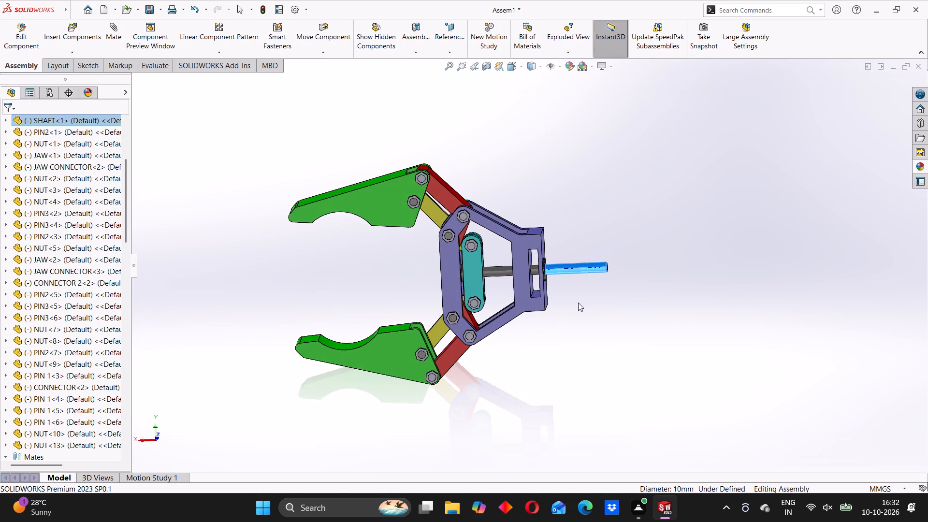
left_click(578, 303)
Pull the shaft outward in small moves until its collar sits just clear of the bracket's rear face.
scroll(579, 300, "up", 3)
middle_click_drag(472, 283, 527, 317)
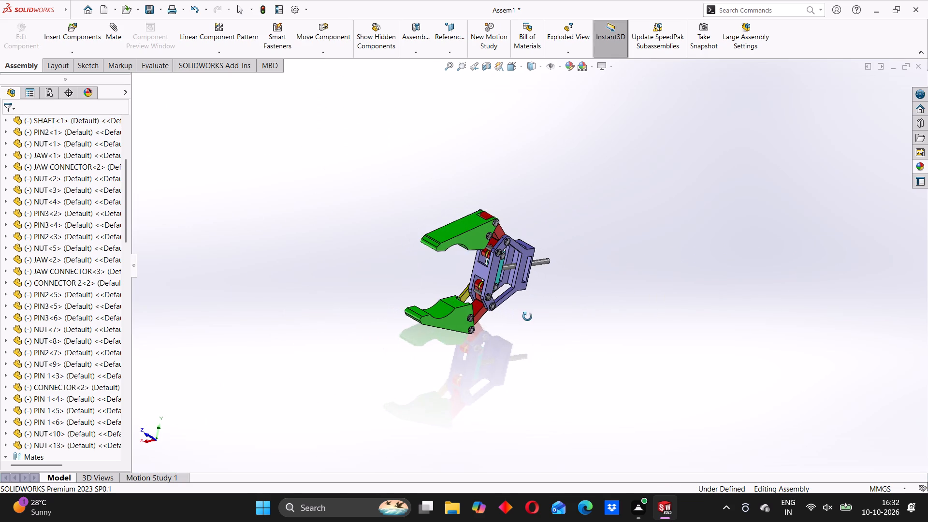
middle_click_drag(527, 317, 533, 320)
scroll(524, 274, "down", 1)
middle_click_drag(534, 271, 533, 271)
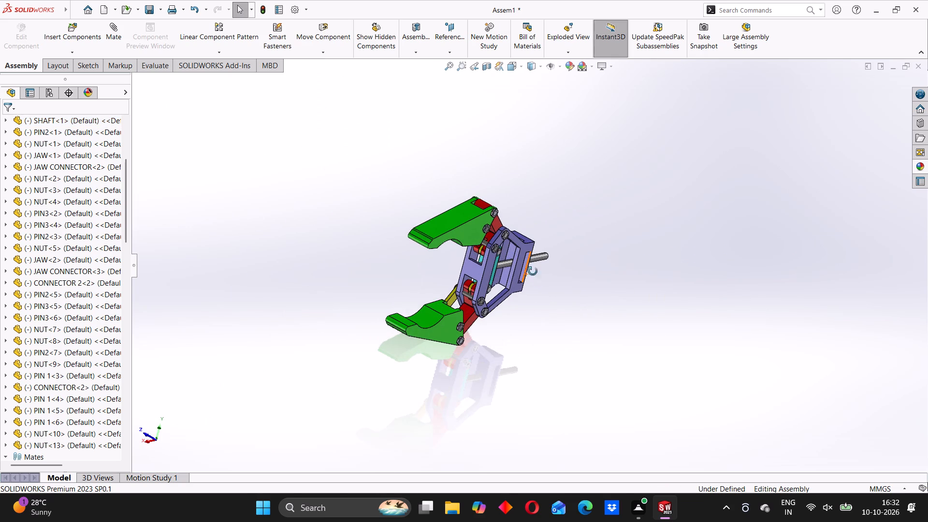
middle_click_drag(533, 271, 489, 270)
scroll(557, 261, "down", 3)
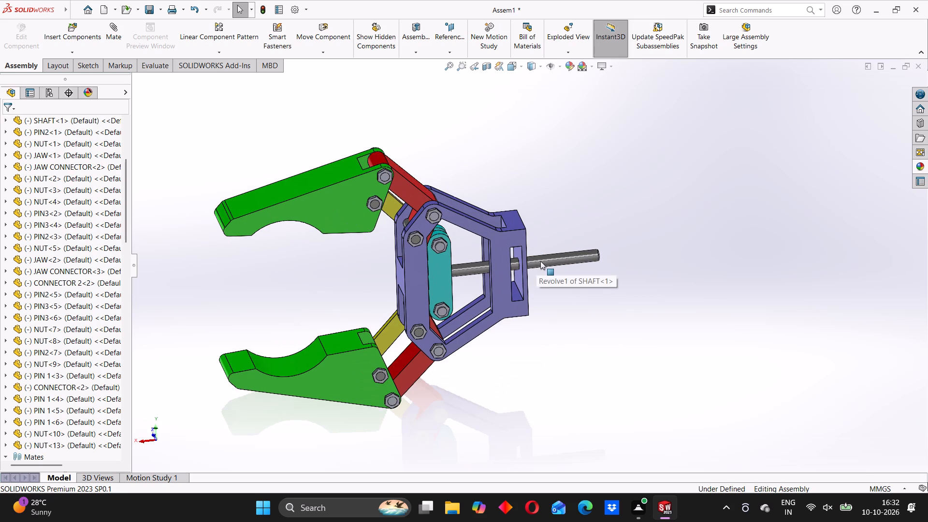
scroll(540, 261, "down", 2)
left_click_drag(540, 261, 554, 262)
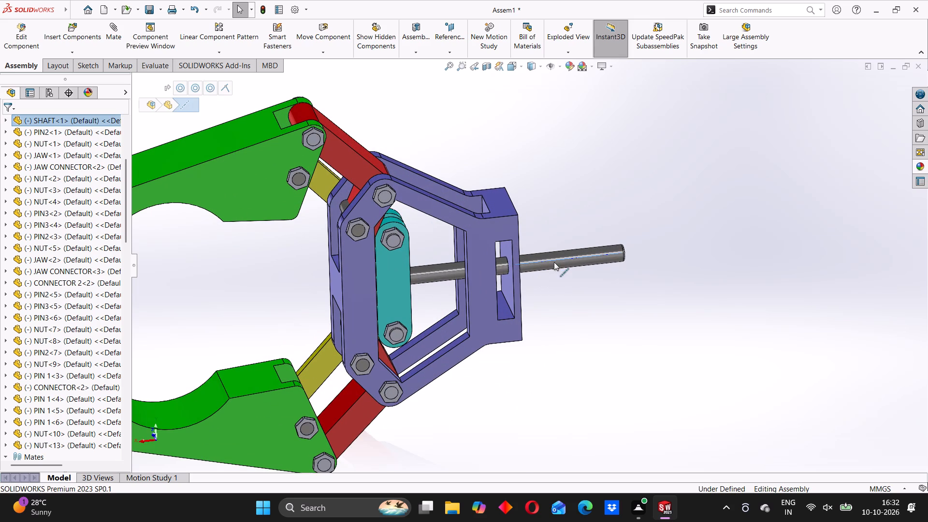
scroll(554, 262, "down", 1)
left_click_drag(547, 262, 571, 269)
left_click(548, 292)
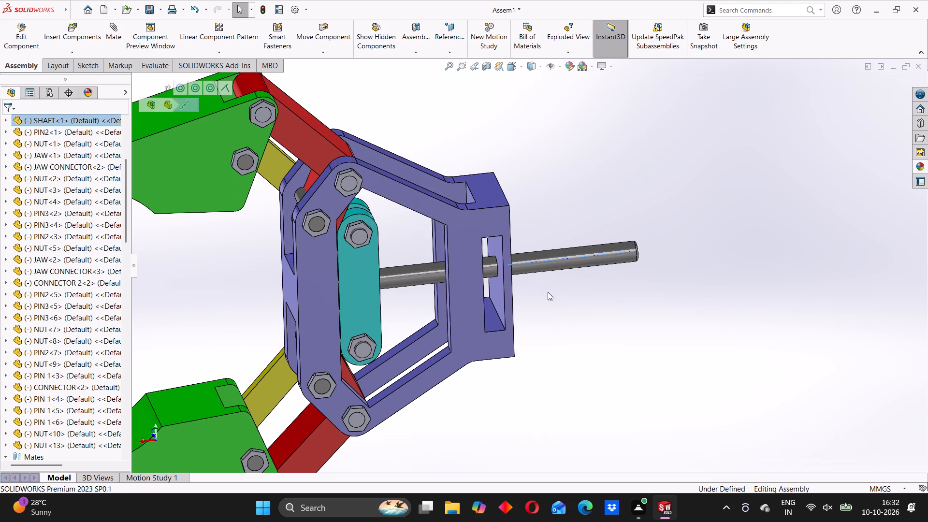
left_click_drag(559, 263, 582, 262)
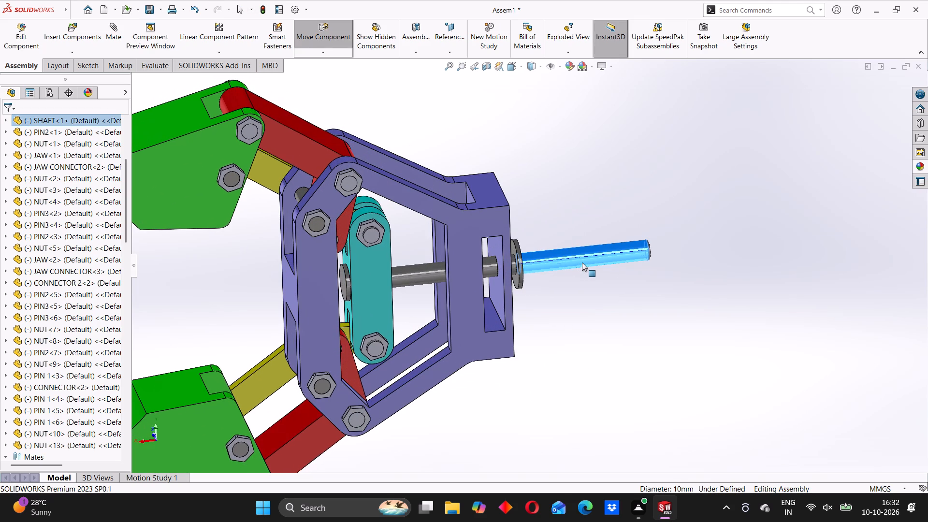
left_click_drag(582, 262, 584, 262)
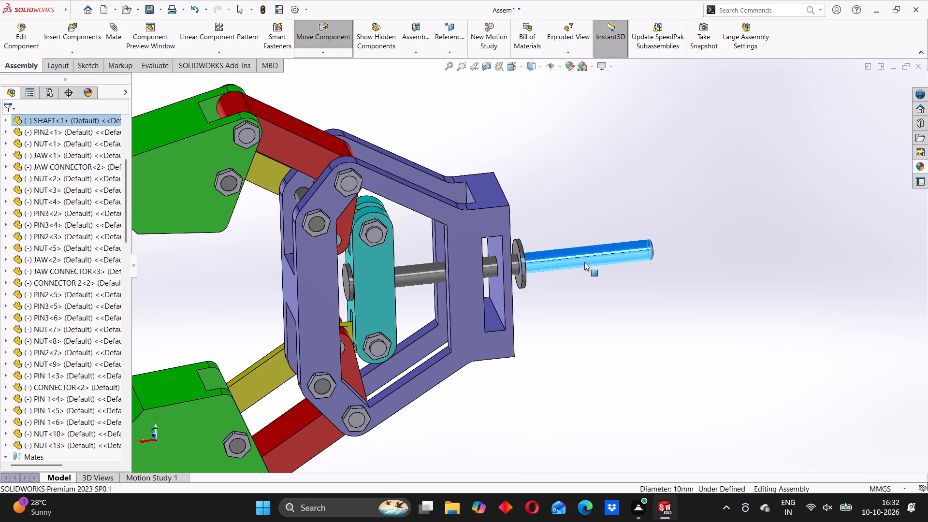
left_click_drag(584, 262, 590, 260)
left_click(543, 295)
Orient the whole gripper assembly to the standard isometric view.
scroll(527, 289, "up", 3)
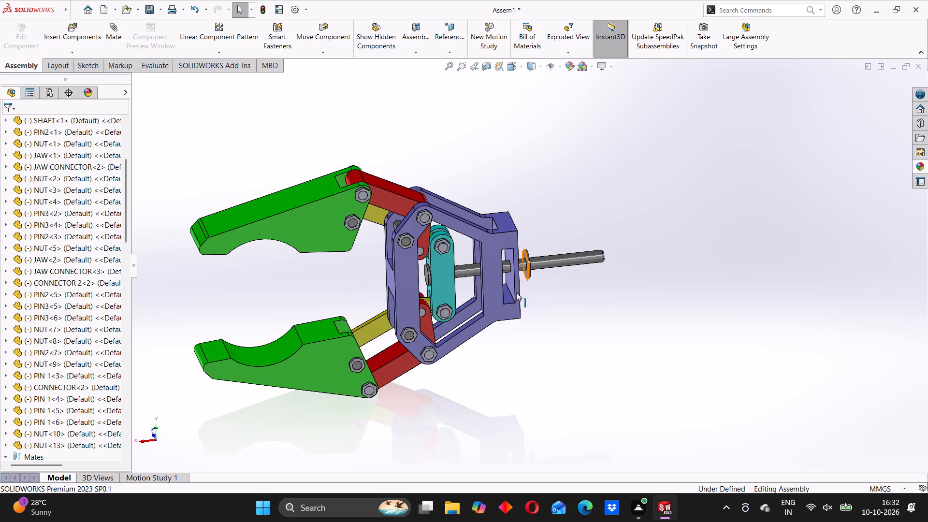
scroll(503, 296, "up", 1)
middle_click_drag(473, 304, 448, 238)
middle_click_drag(411, 236, 454, 245)
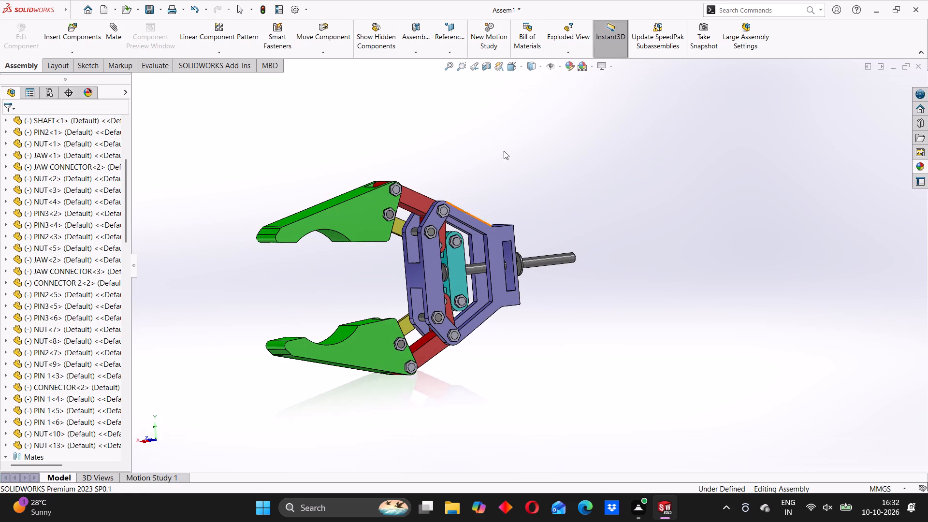
left_click(541, 63)
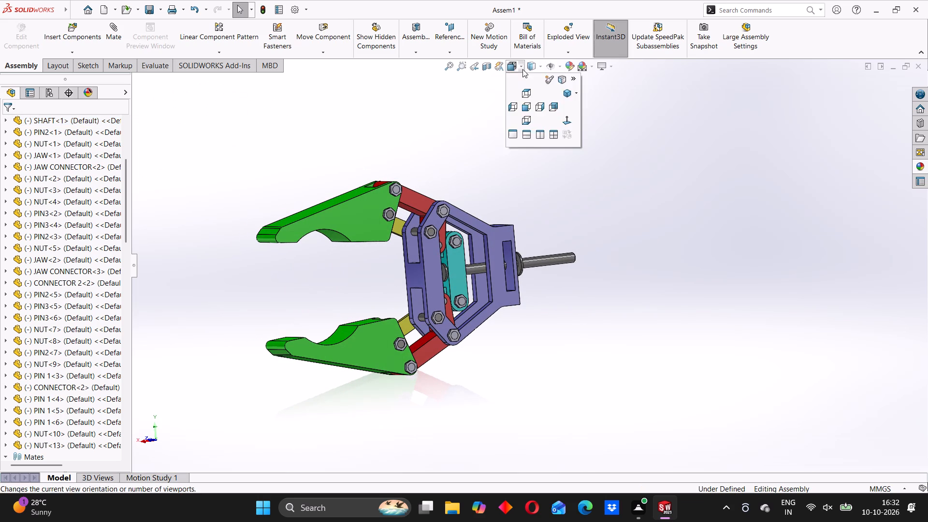
left_click(565, 93)
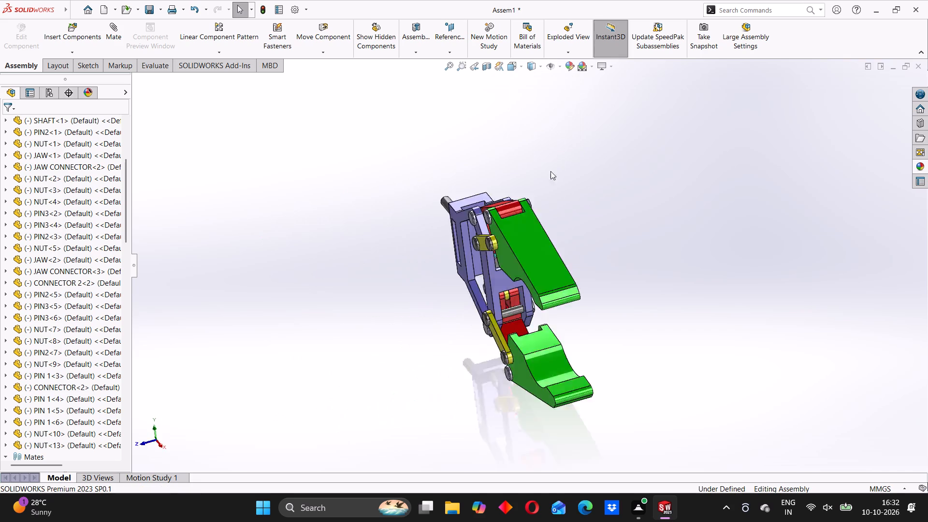
Rebuild the assembly and save it as Assem1 in the ASSEMBLY 15 folder, together with all modified components.
left_click(159, 7)
left_click(166, 37)
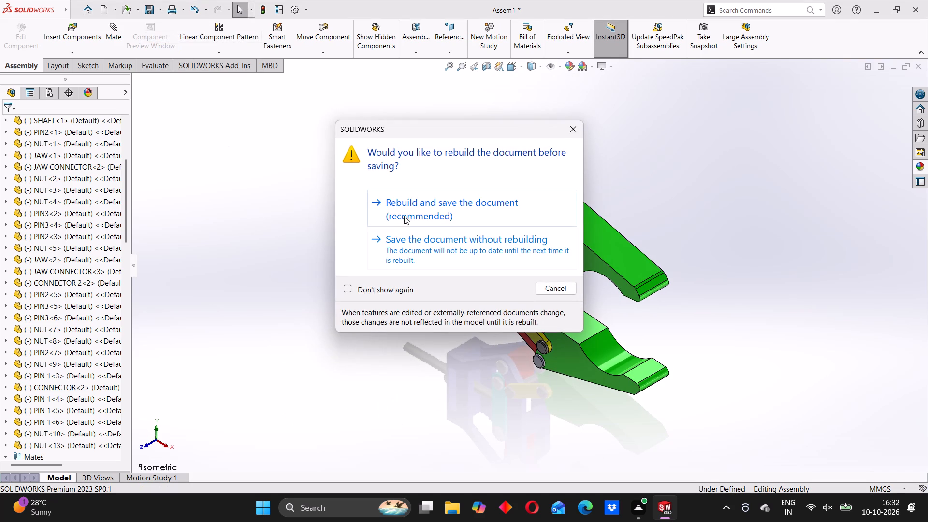
left_click(410, 209)
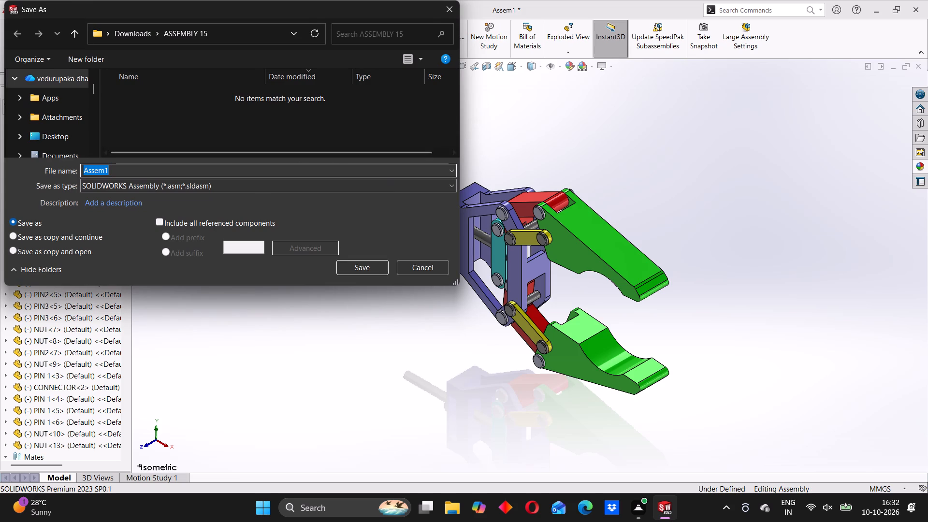
left_click(363, 267)
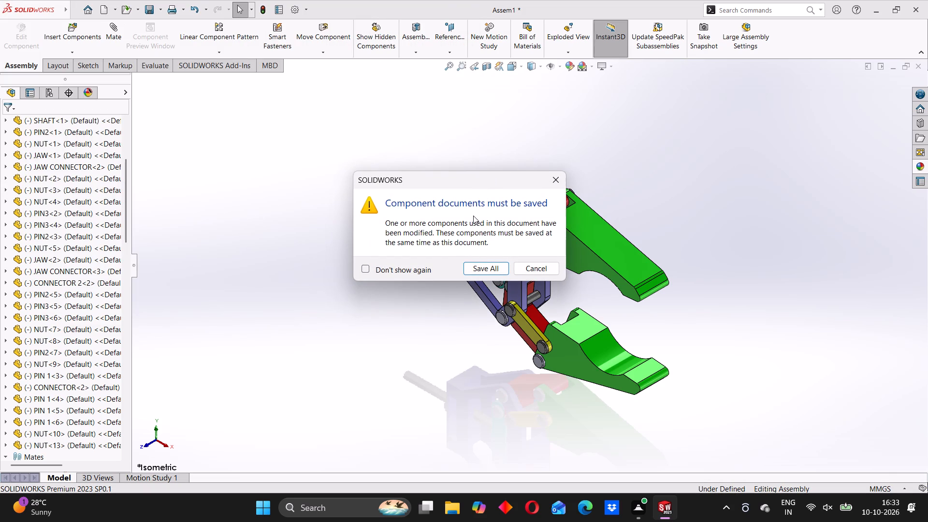
left_click(496, 272)
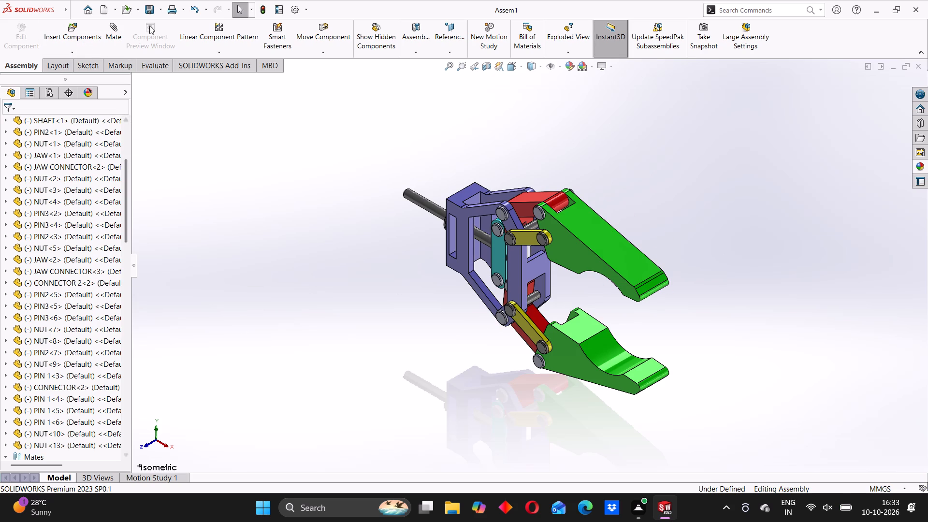
Save a copy of the assembly as an Adobe PDF named Assem1 in the ASSEMBLY 15 folder.
left_click(159, 9)
left_click(164, 37)
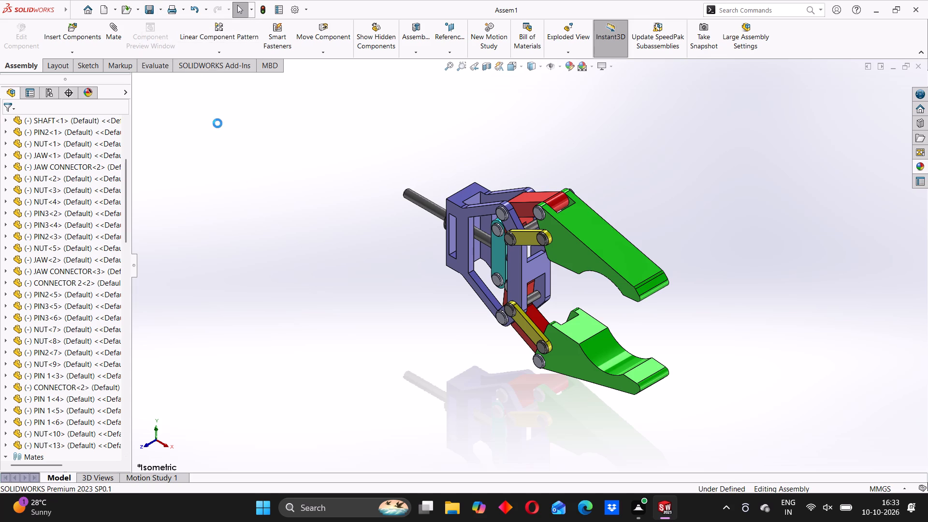
left_click(183, 188)
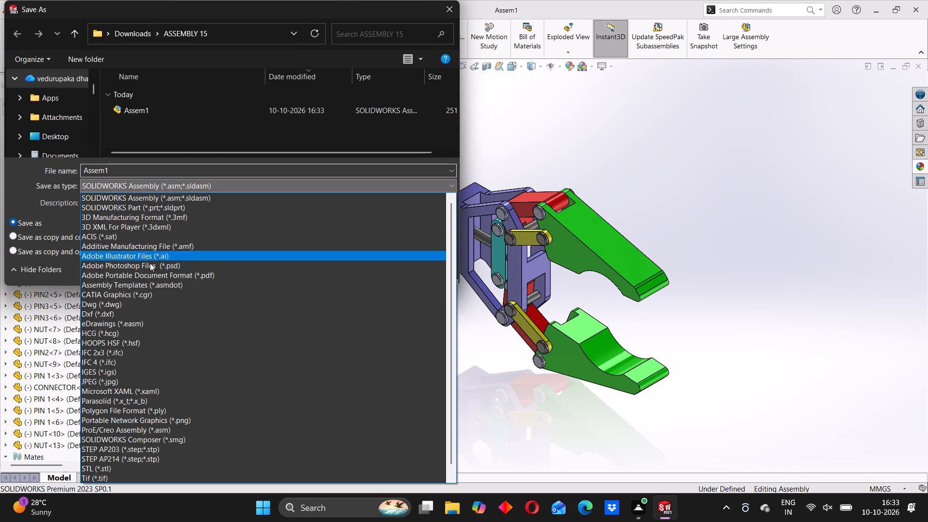
left_click(148, 275)
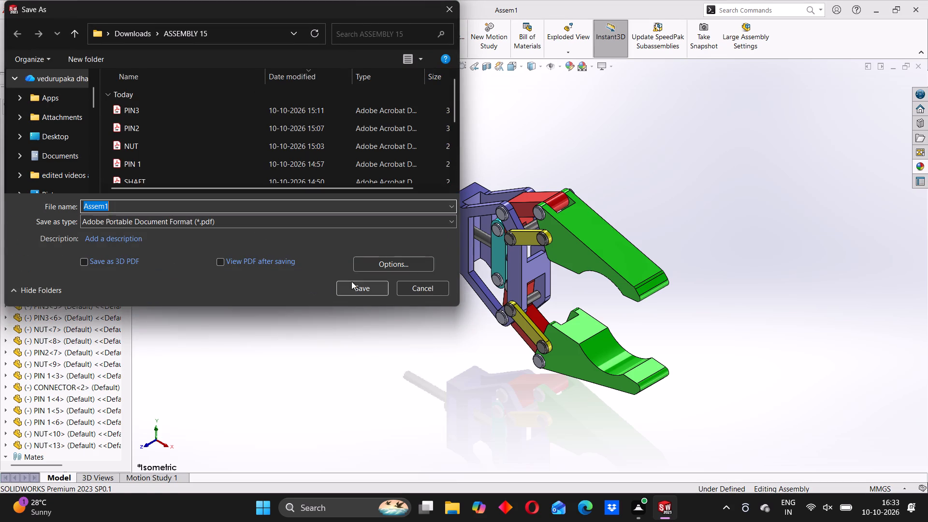
left_click(354, 290)
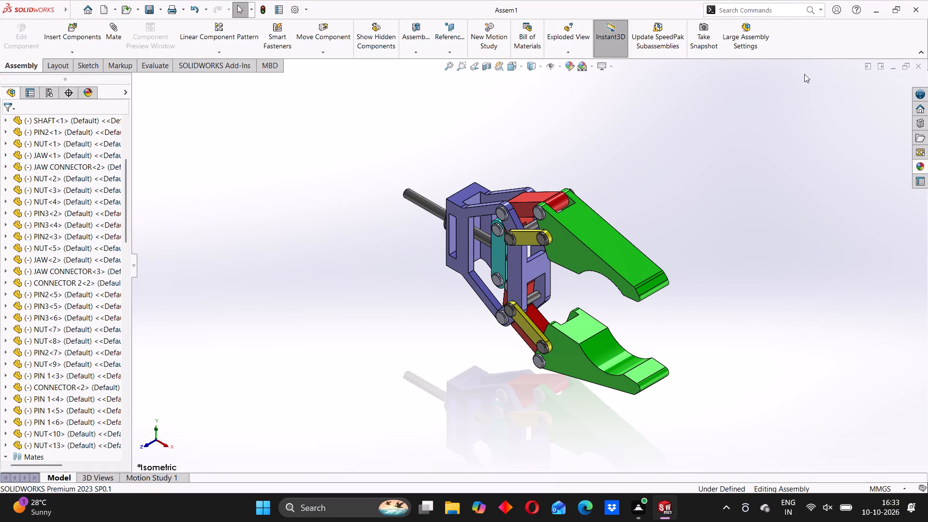
Close the program, saving all modified documents.
left_click(916, 11)
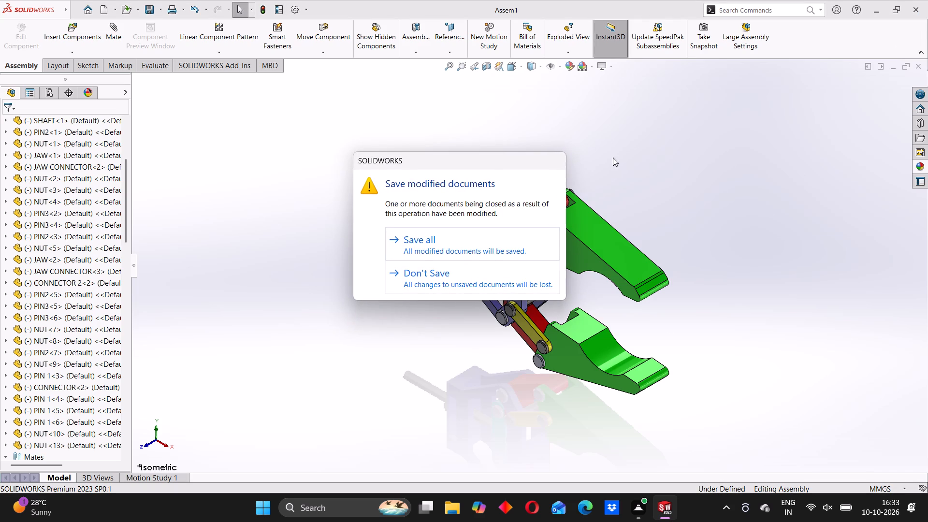
left_click_drag(690, 154, 692, 150)
left_click(504, 133)
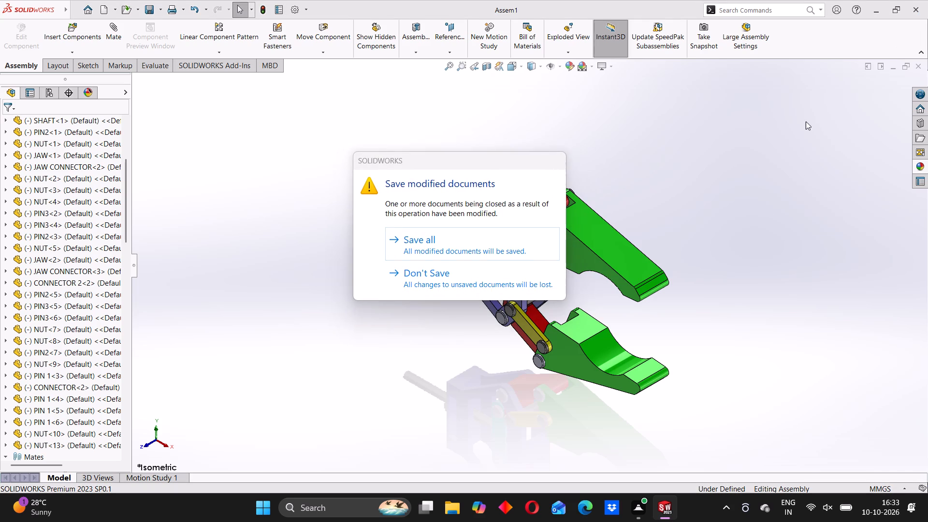
left_click(483, 247)
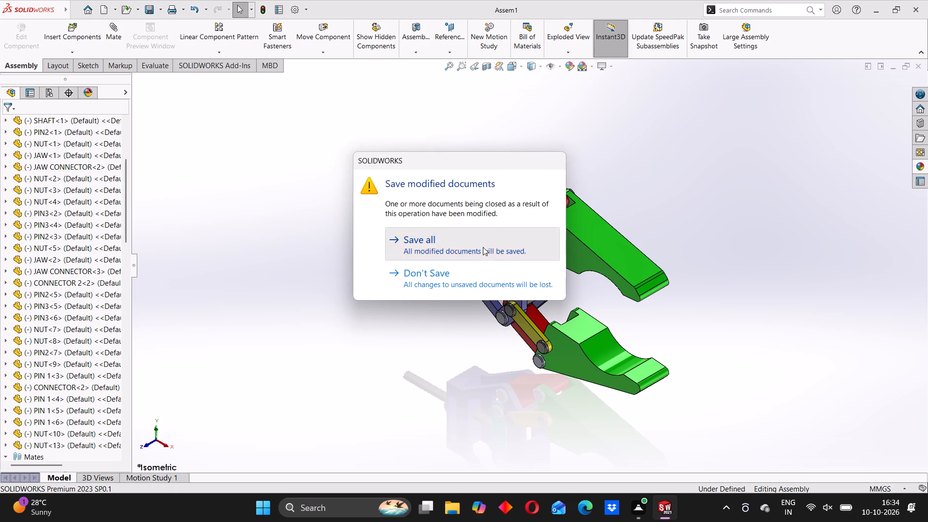